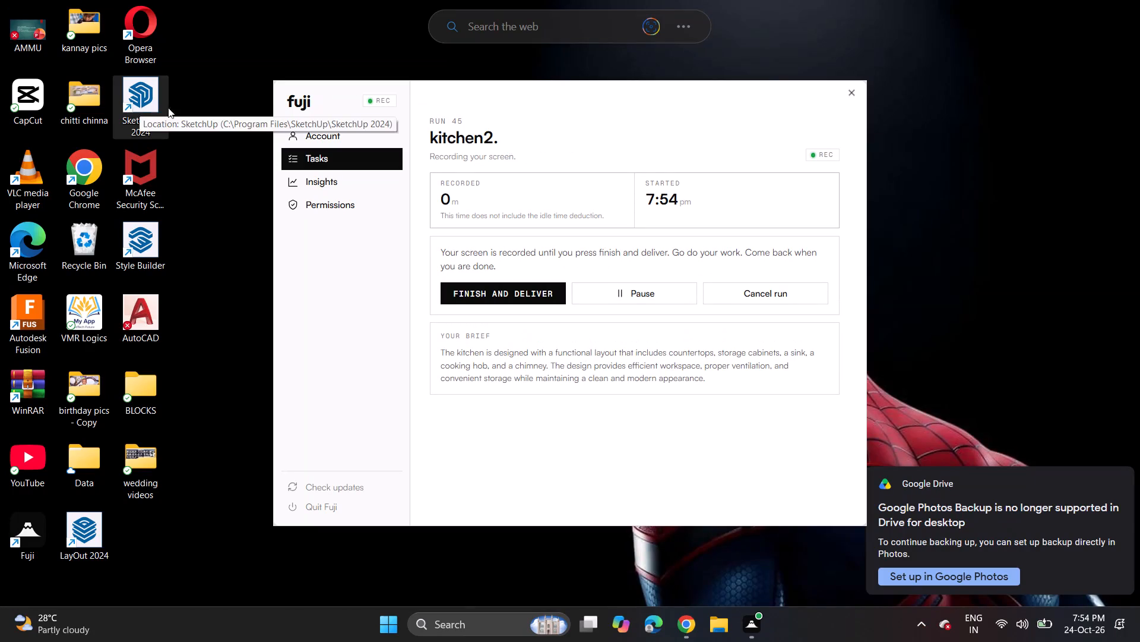
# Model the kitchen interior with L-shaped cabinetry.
# Launch SketchUp 2024 and bring its welcome window to the front.
pyautogui.doubleClick(142, 95)
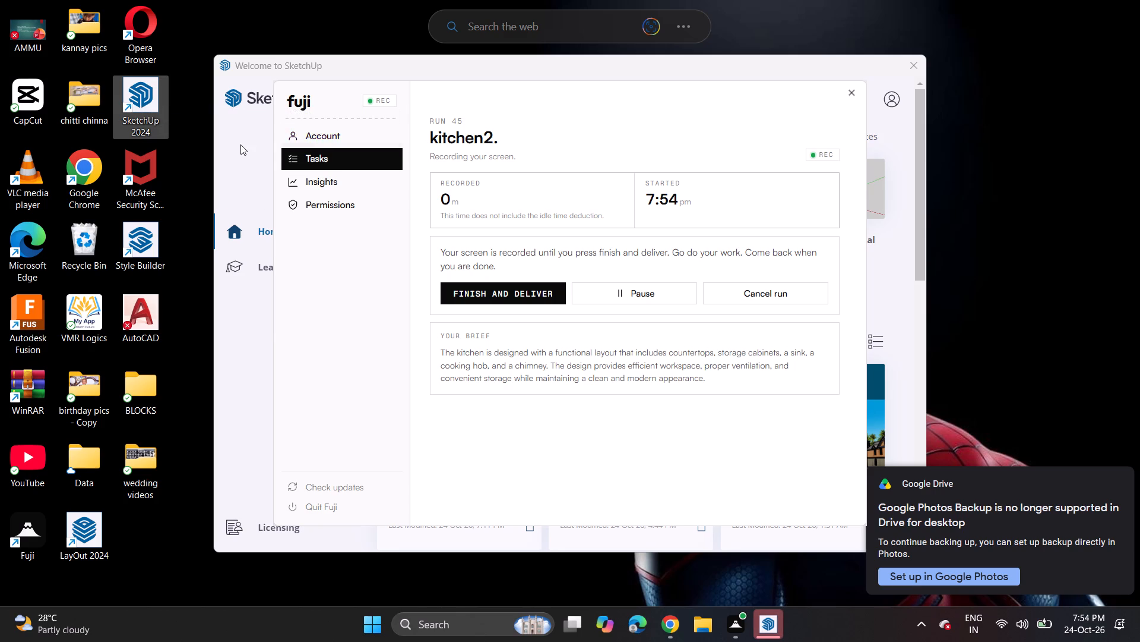
pyautogui.click(224, 154)
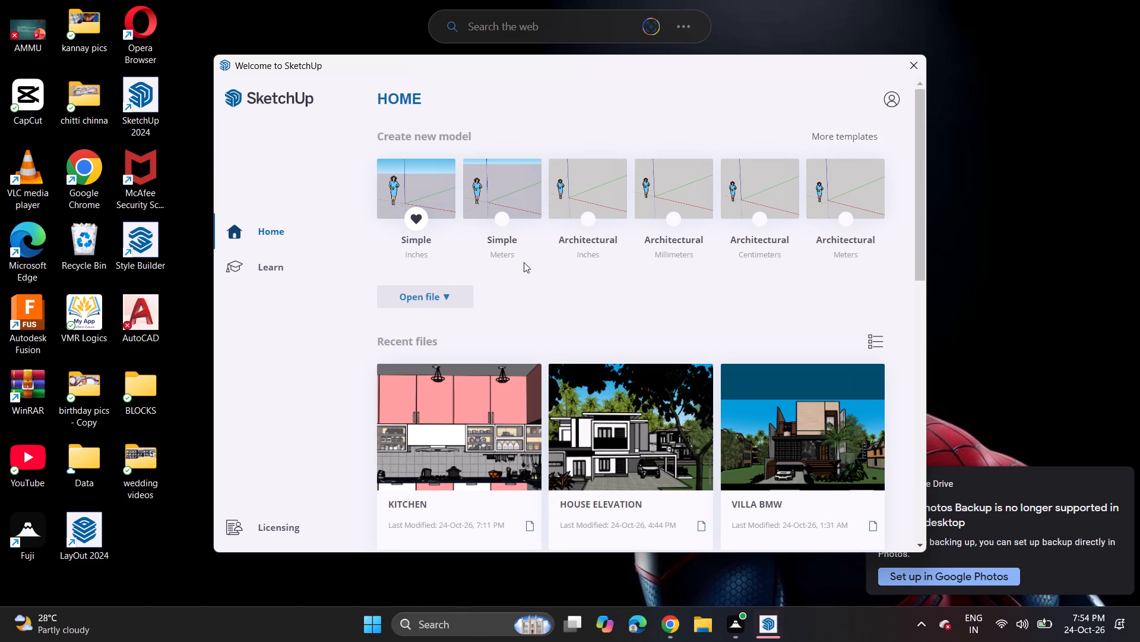
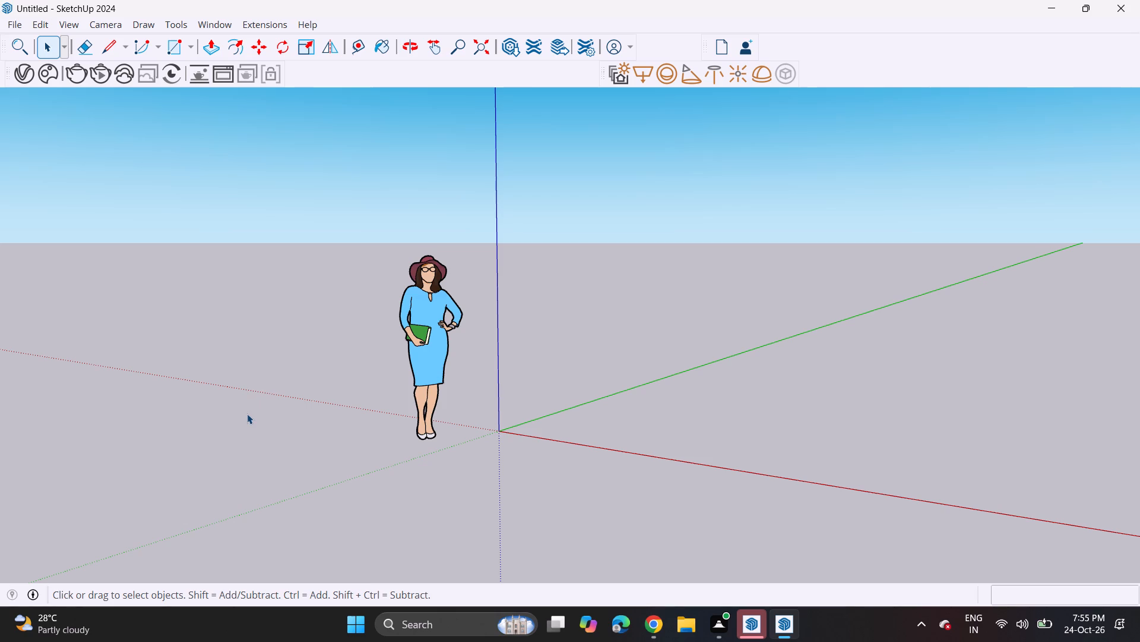
# Draw a 12' by 12' rectangle flat on the ground, in the open area between the red and green axes.
pyautogui.scroll(-5, 283, 486)
pyautogui.scroll(1, 249, 507)
pyautogui.moveTo(270, 512); pyautogui.dragTo(286, 516, button='middle')
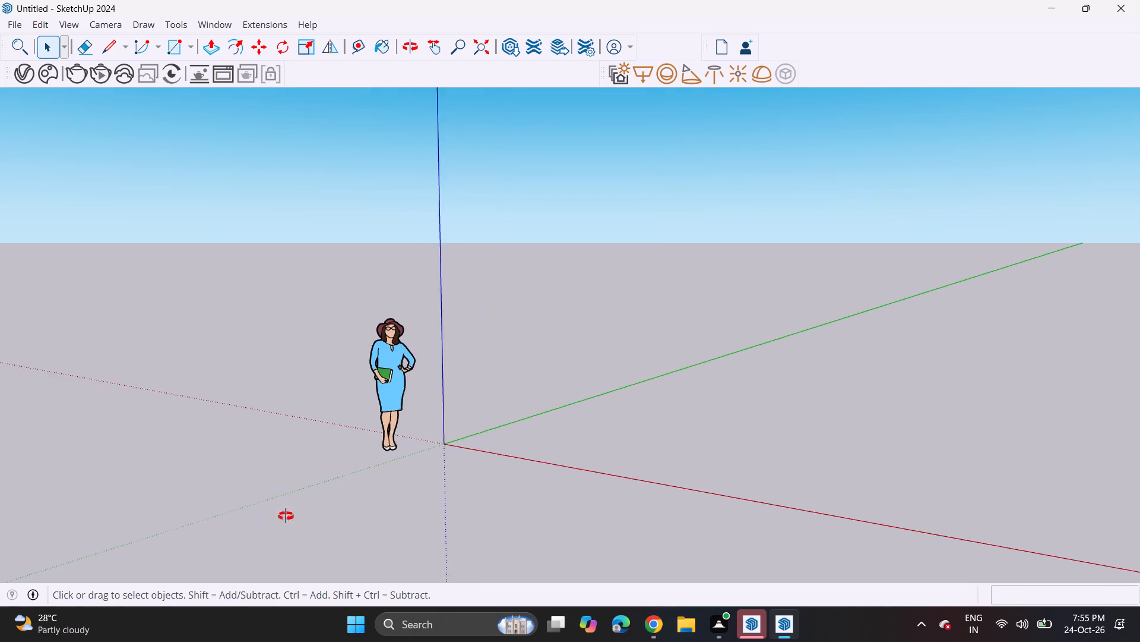
pyautogui.moveTo(286, 516); pyautogui.dragTo(461, 519, button='middle')
pyautogui.keyDown('shift'); pyautogui.moveTo(534, 453); pyautogui.dragTo(15, 543, button='middle'); pyautogui.keyUp('shift')
pyautogui.moveTo(65, 534); pyautogui.dragTo(235, 534, button='middle')
pyautogui.scroll(-6, 325, 509)
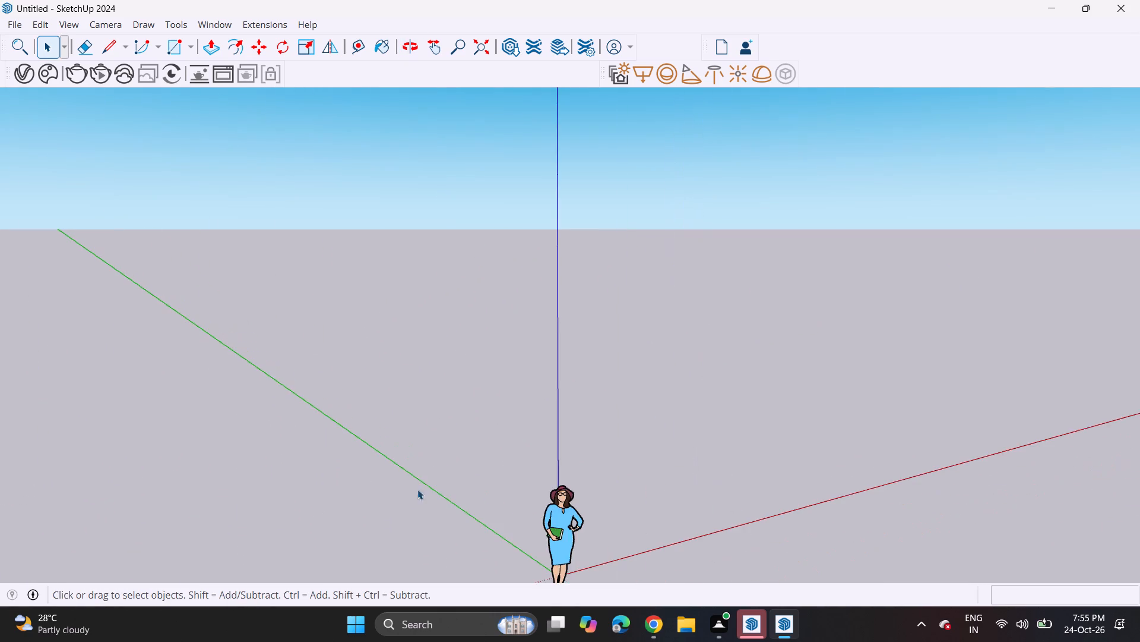
pyautogui.moveTo(667, 406); pyautogui.dragTo(36, 461, button='middle')
pyautogui.moveTo(526, 354); pyautogui.dragTo(394, 361, button='middle')
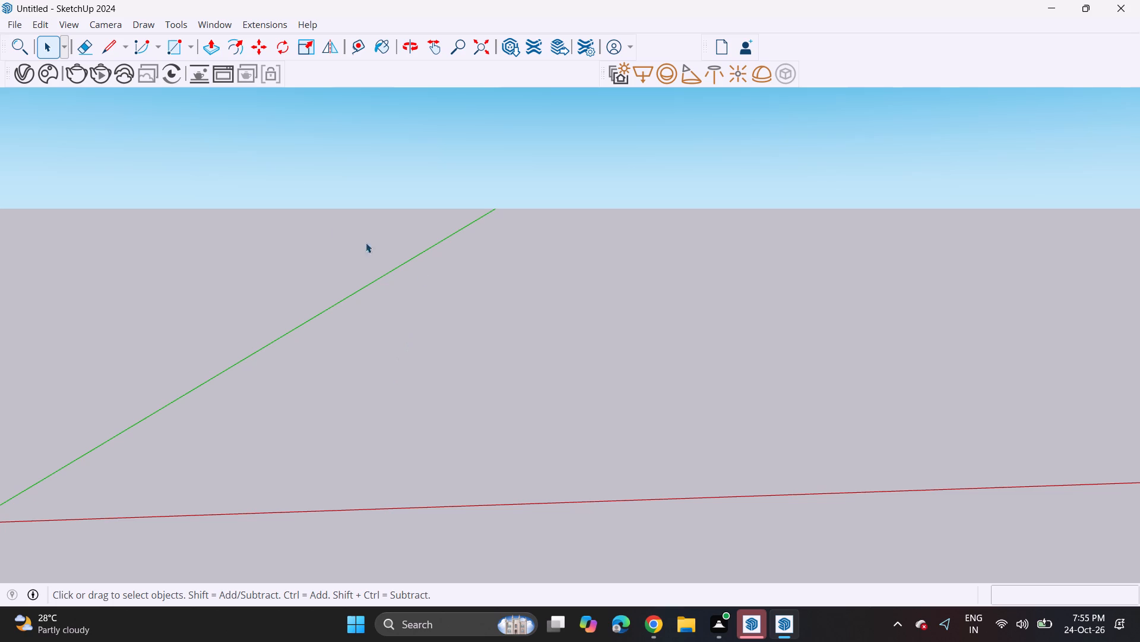
pyautogui.click(168, 49)
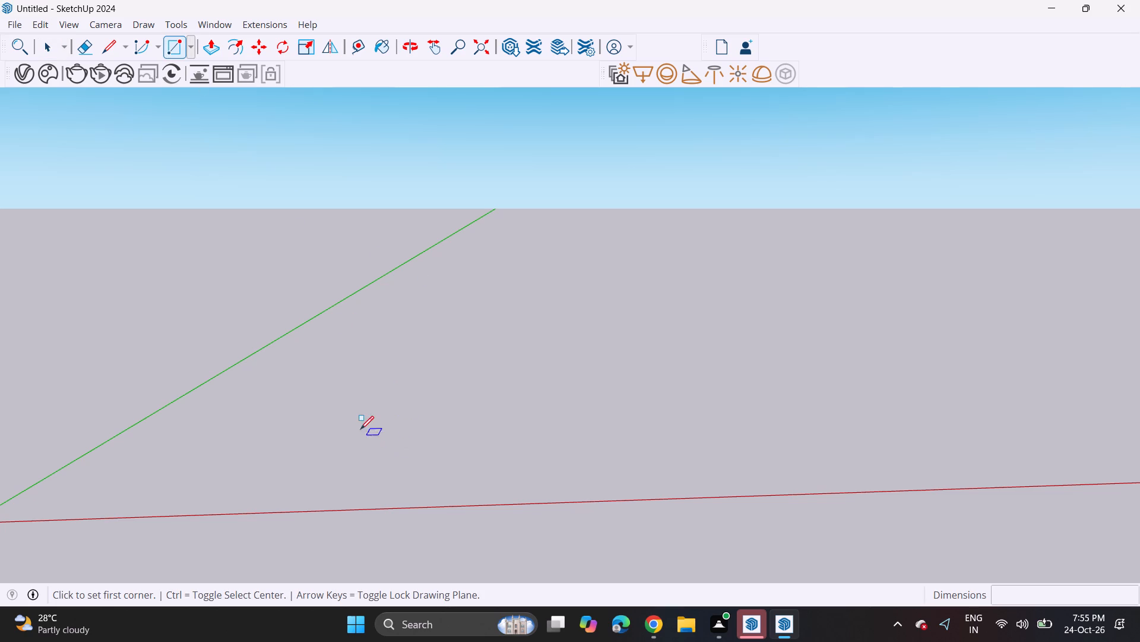
pyautogui.click(390, 452)
pyautogui.moveTo(487, 385); pyautogui.dragTo(486, 454, button='middle')
pyautogui.scroll(1, 486, 454)
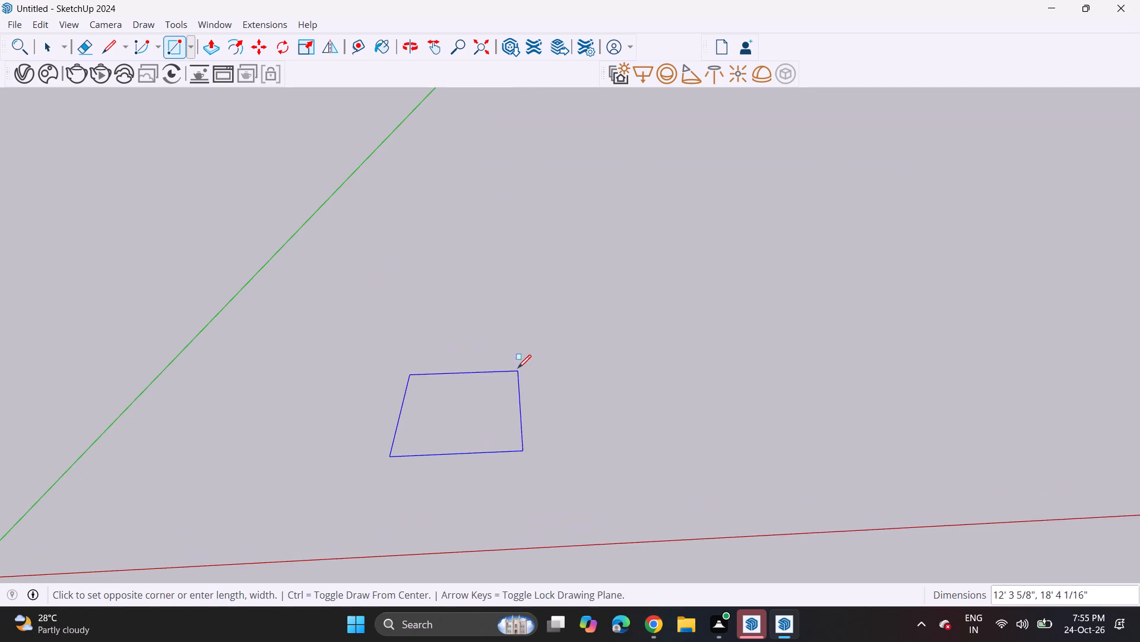
pyautogui.write('10')
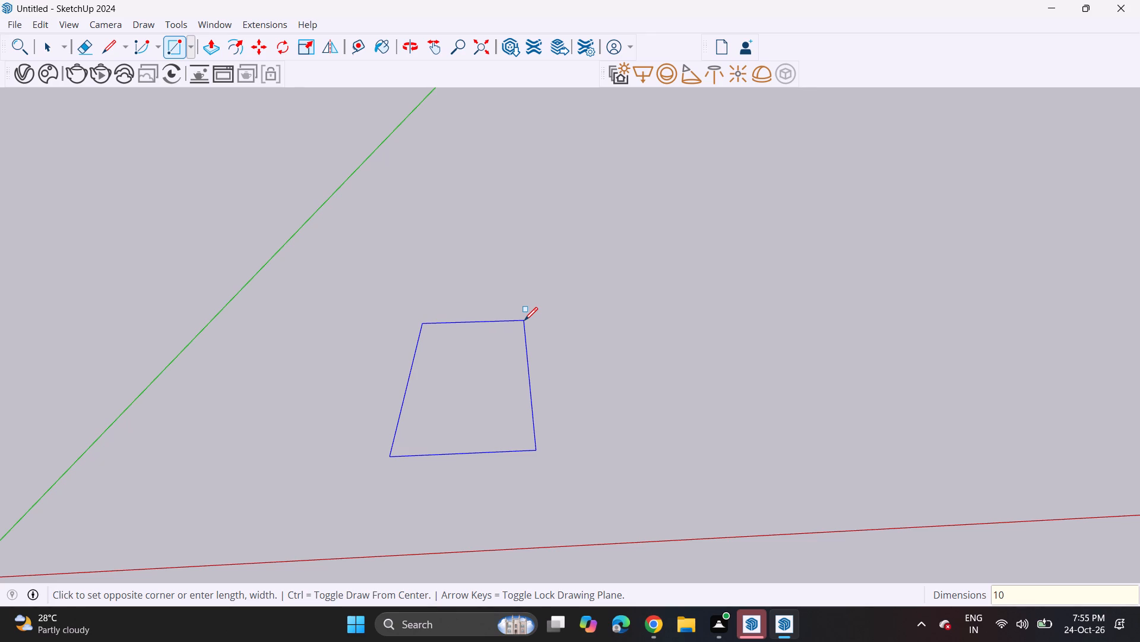
pyautogui.write("',12")
pyautogui.hotkey('ctrl', 'z')
pyautogui.hotkey('ctrl', 'z')
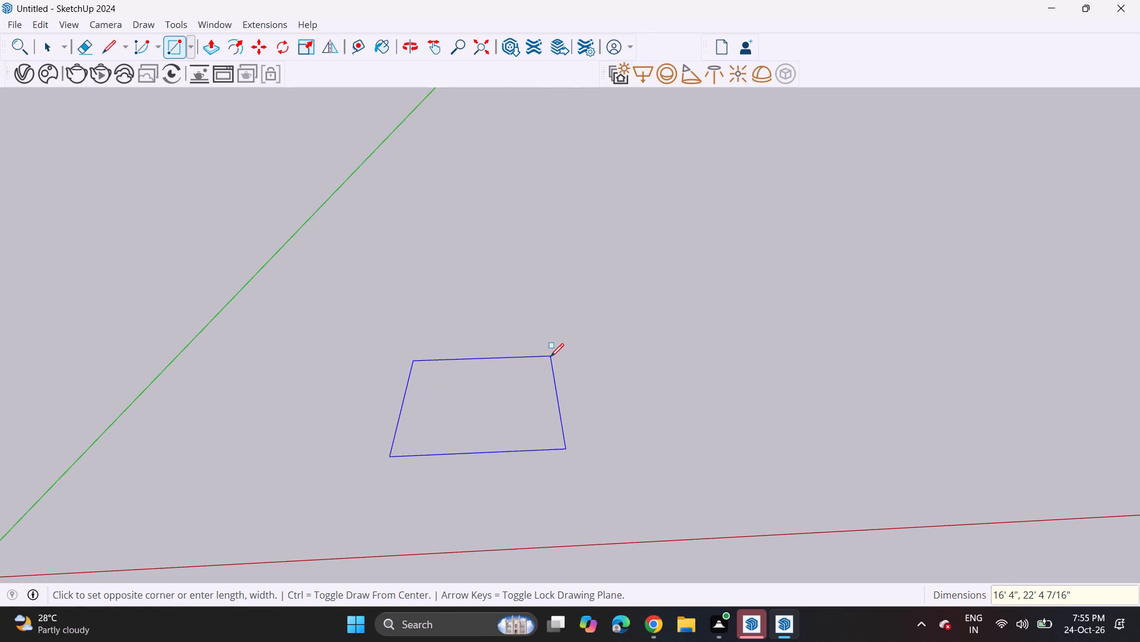
pyautogui.write('12')
pyautogui.write("',12'")
pyautogui.press('Return')
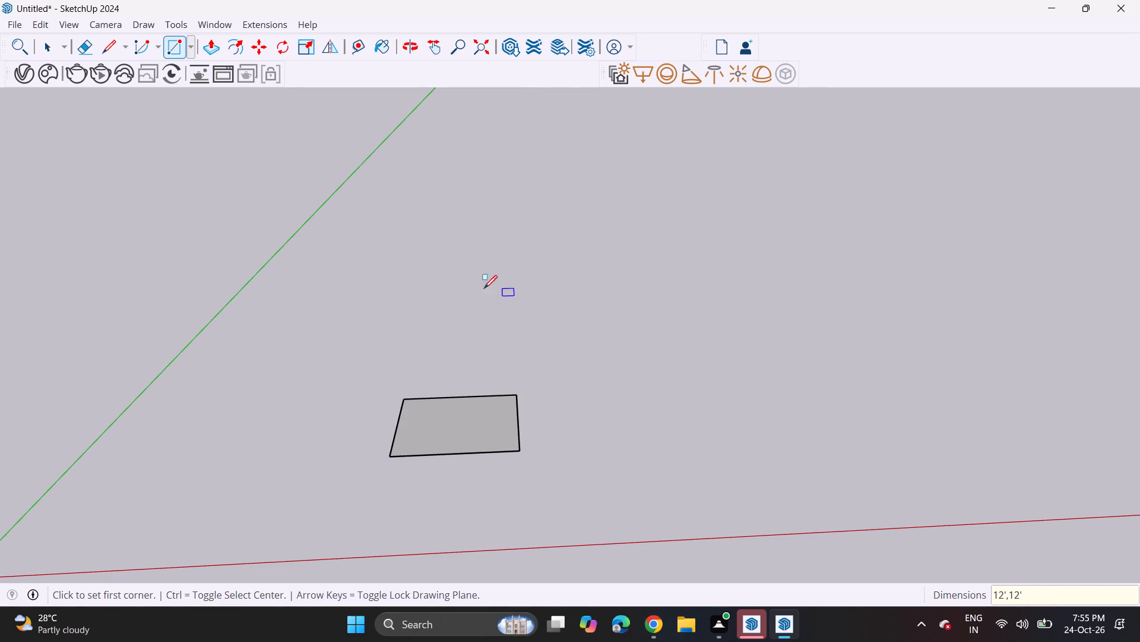
# Push/Pull the square floor face up about 3 1/4 inches to form a slab.
pyautogui.click(210, 52)
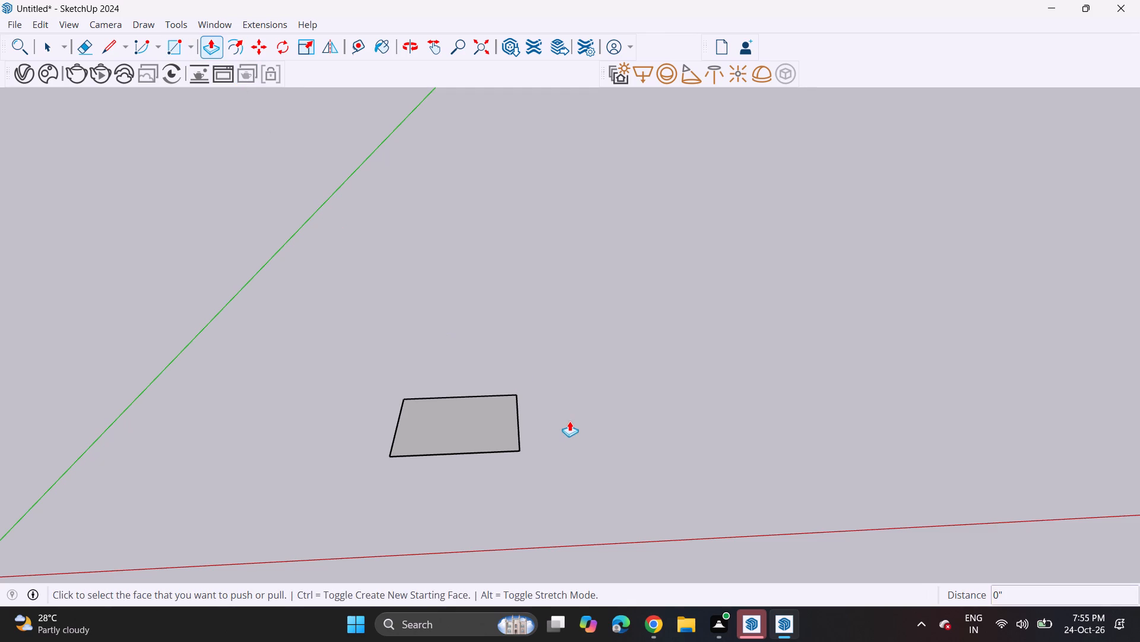
pyautogui.scroll(5, 581, 491)
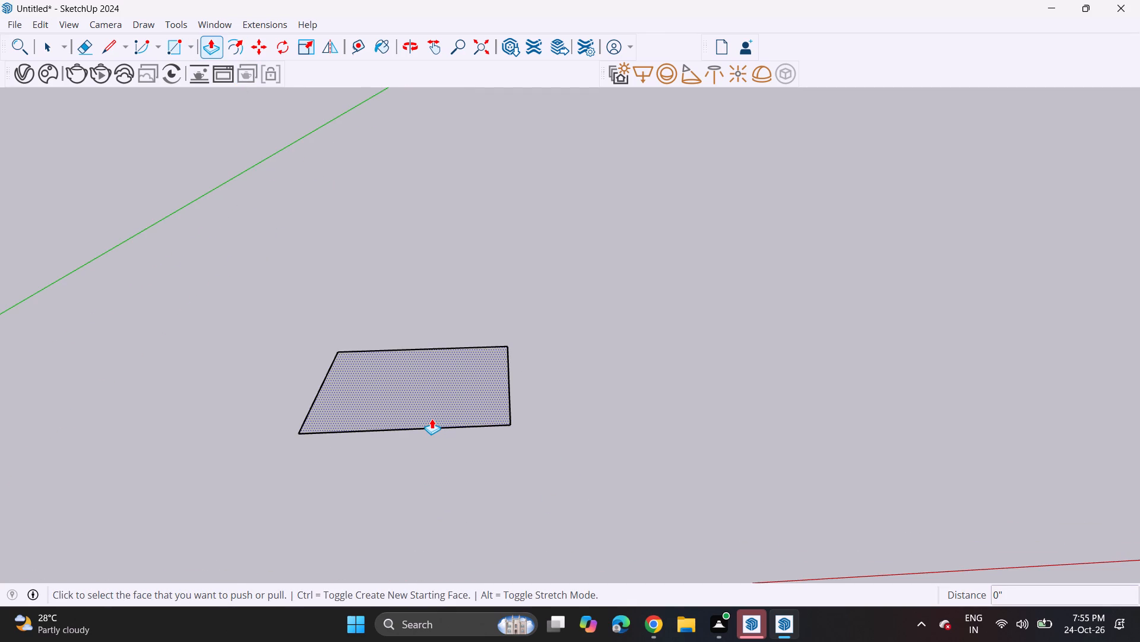
pyautogui.scroll(3, 426, 411)
pyautogui.click(426, 410)
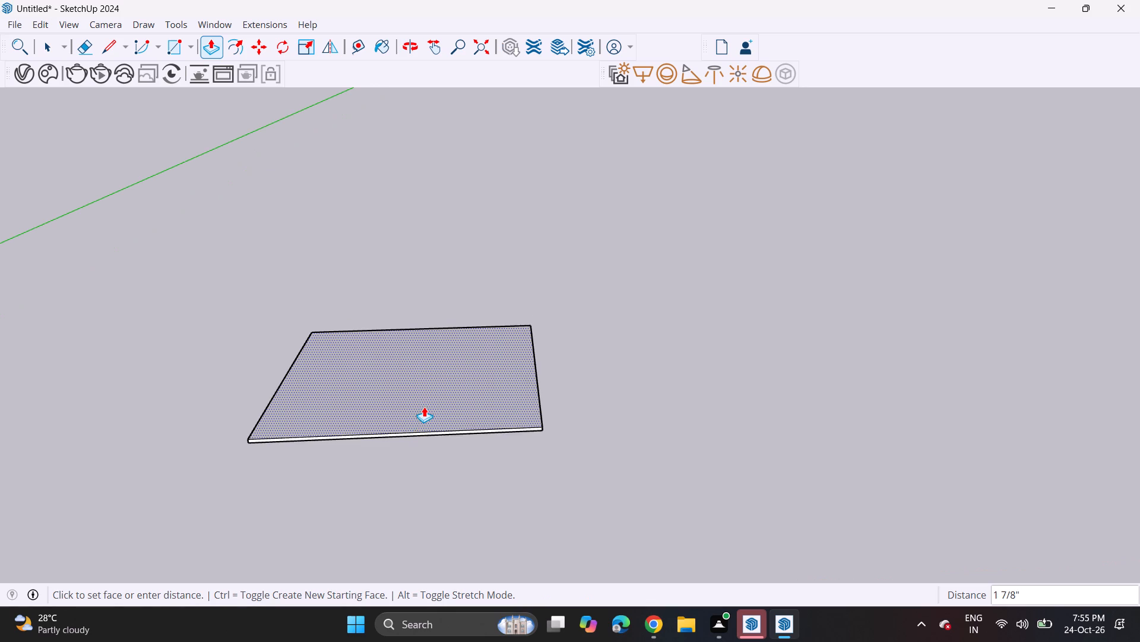
pyautogui.click(424, 405)
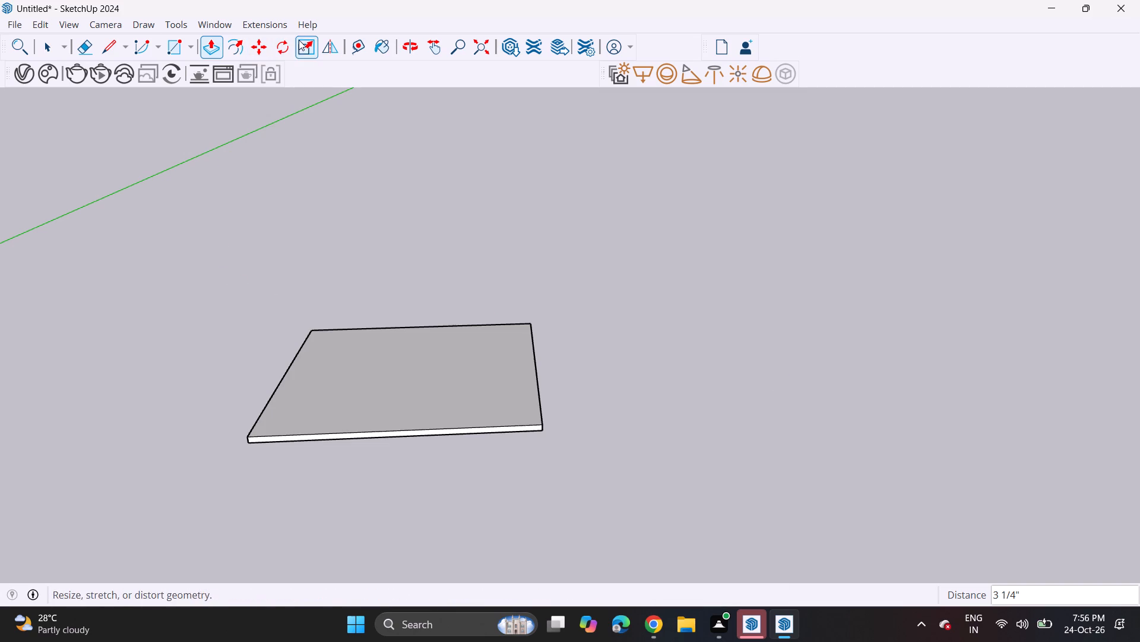
# Offset the outline of the slab's top face inward by 6 inches.
pyautogui.click(242, 46)
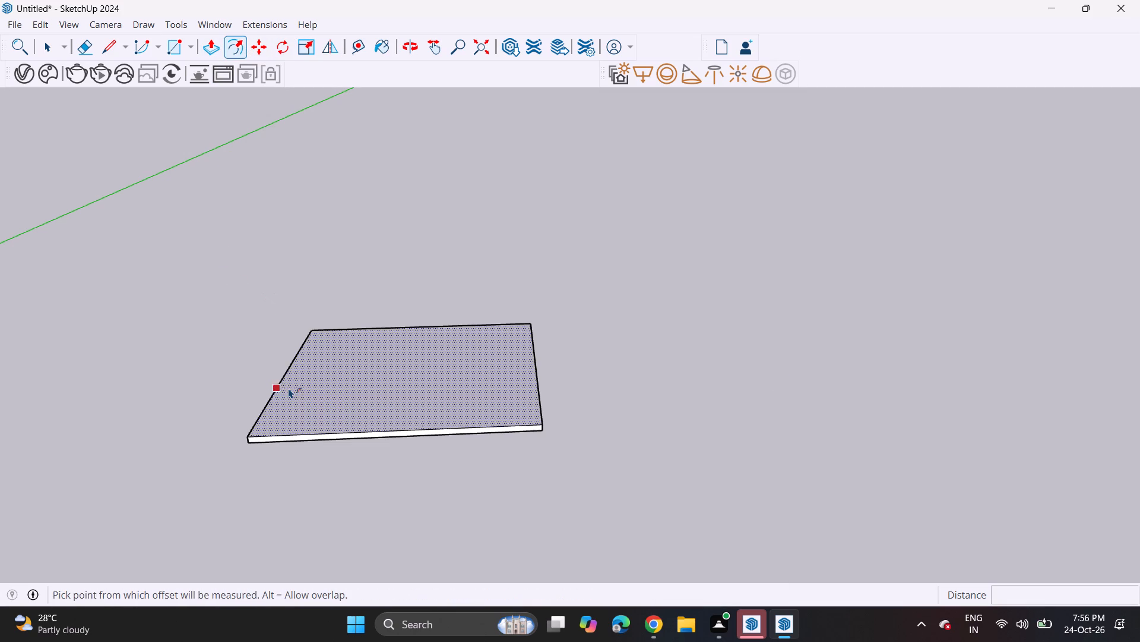
pyautogui.click(289, 381)
pyautogui.press('6')
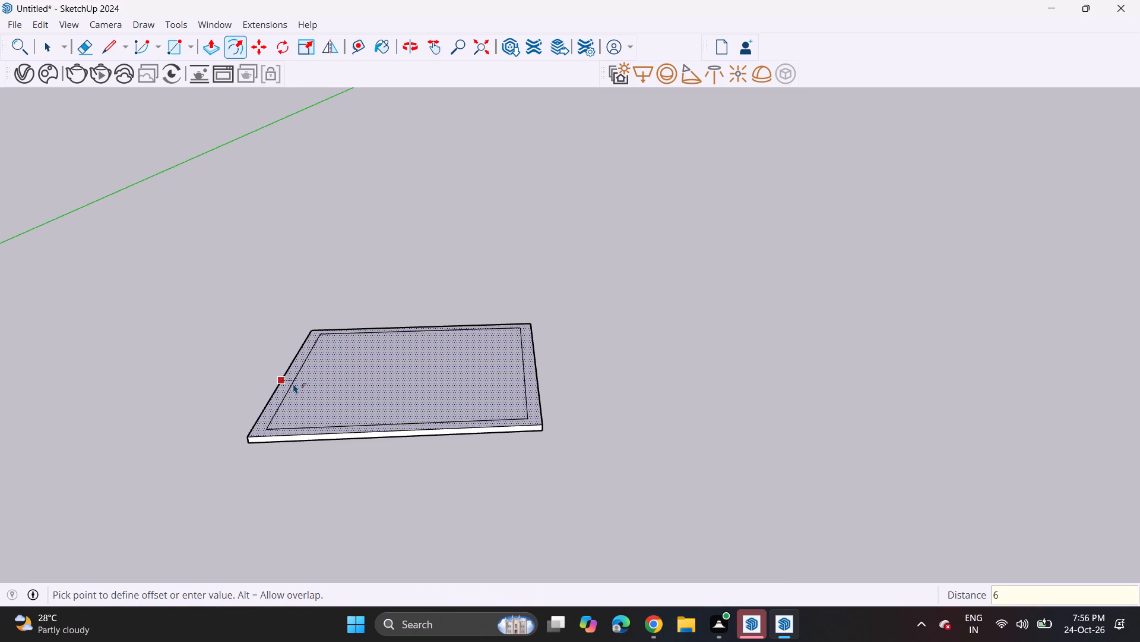
pyautogui.press('Return')
# Move the front inner offset line onto the slab's front outer edge, leaving the border strip on three sides only.
pyautogui.moveTo(373, 508); pyautogui.dragTo(392, 605, button='middle')
pyautogui.scroll(1, 410, 491)
pyautogui.scroll(-1, 410, 491)
pyautogui.scroll(4, 411, 488)
pyautogui.write('b')
pyautogui.press('space')
pyautogui.press('space')
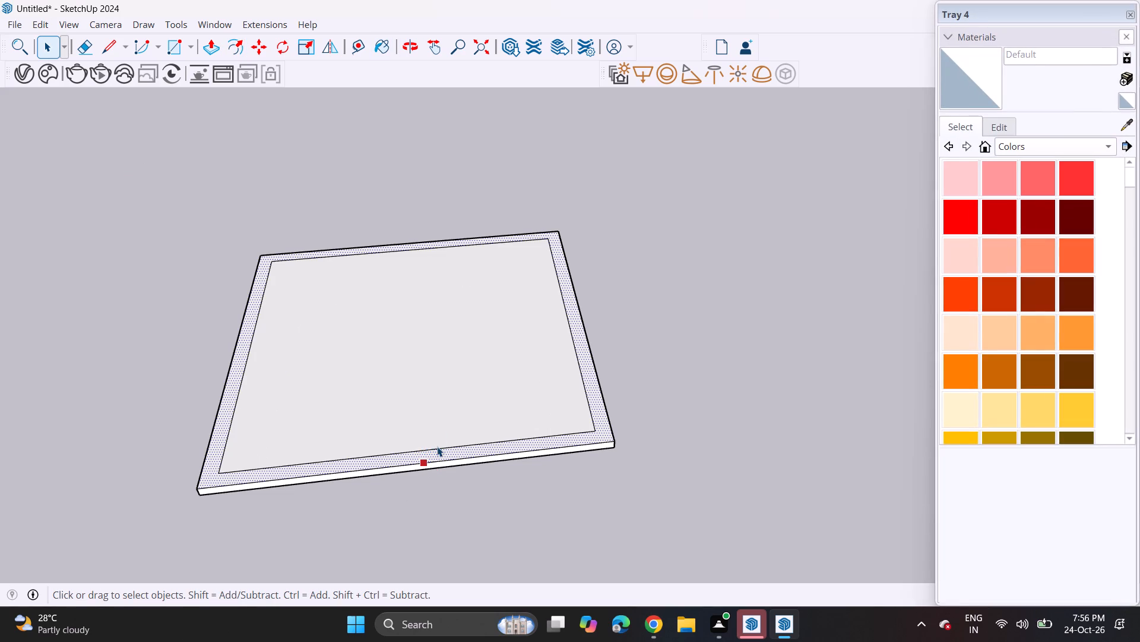
pyautogui.click(436, 448)
pyautogui.press('m')
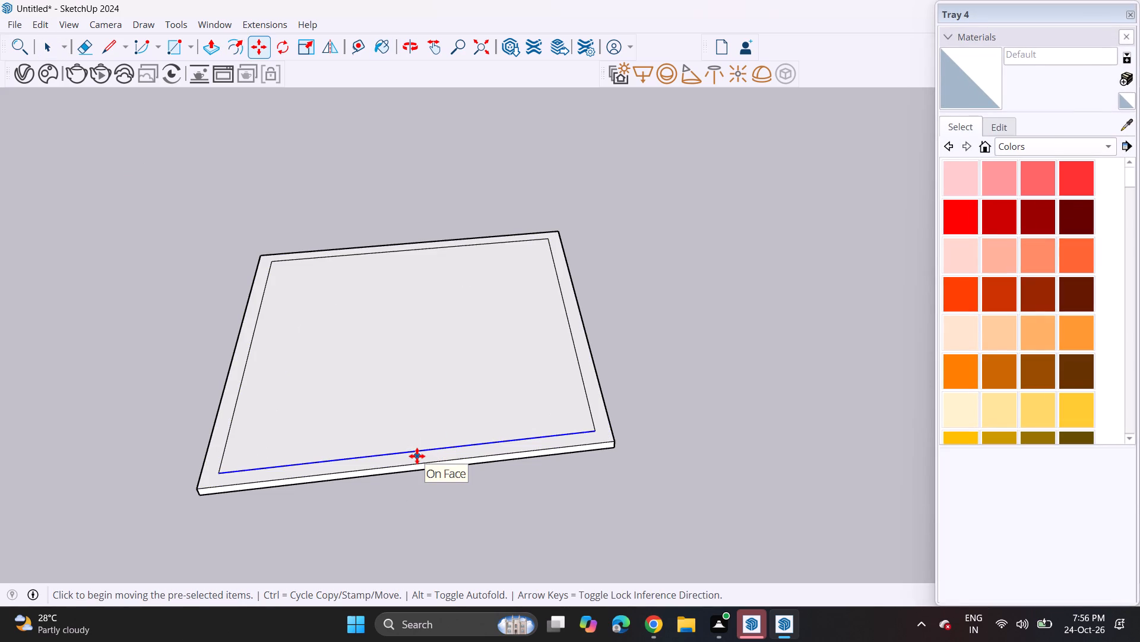
pyautogui.click(416, 456)
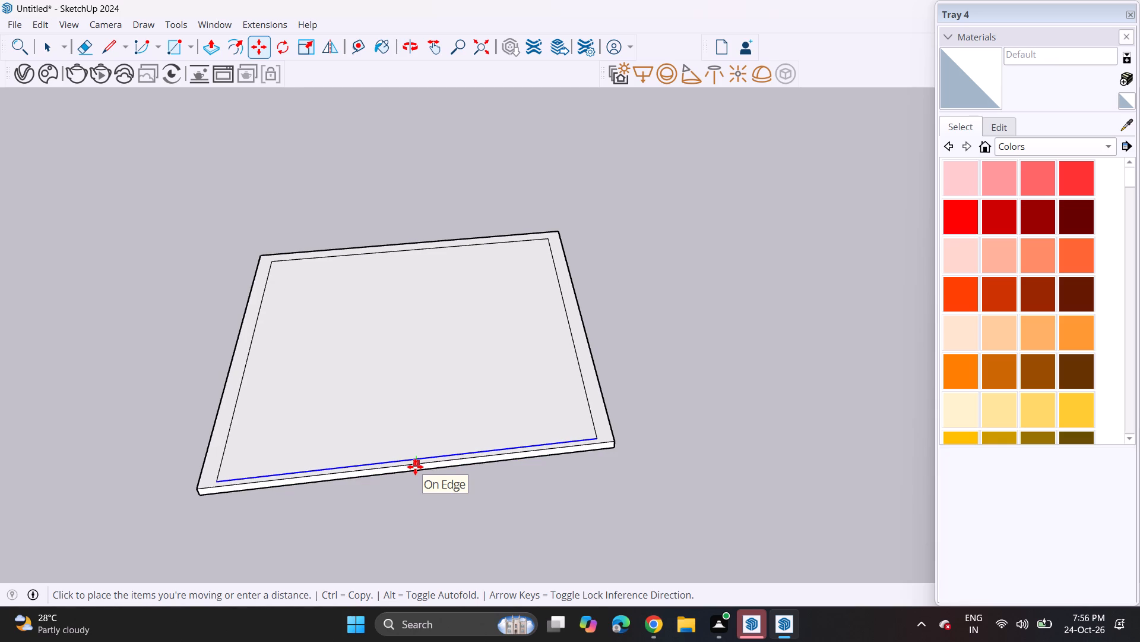
pyautogui.press('Escape')
pyautogui.click(406, 454)
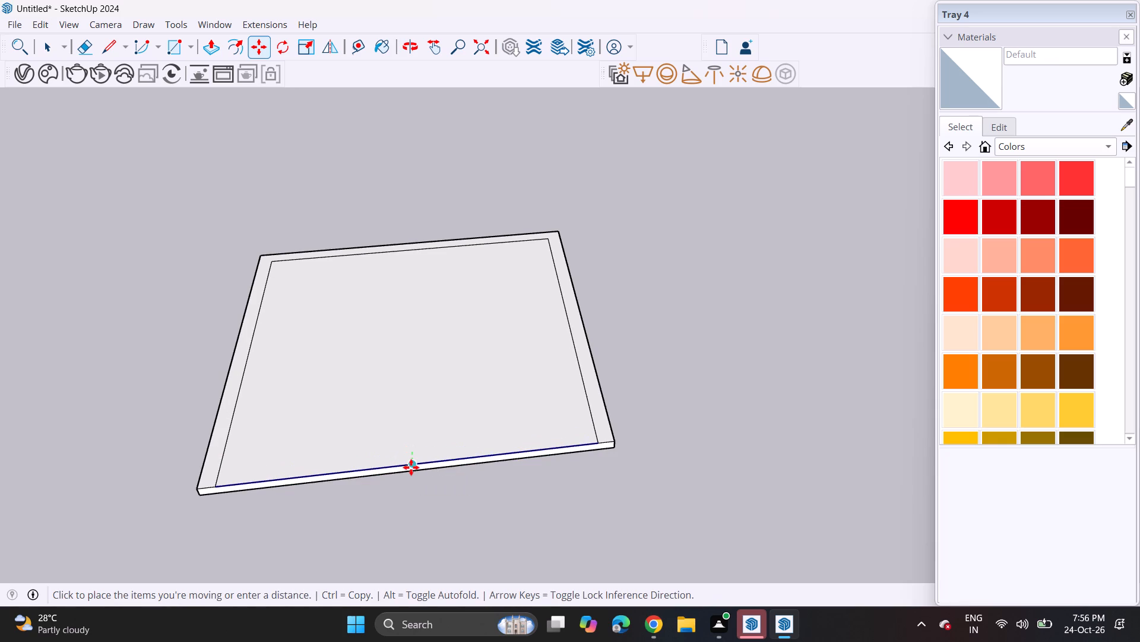
pyautogui.click(411, 469)
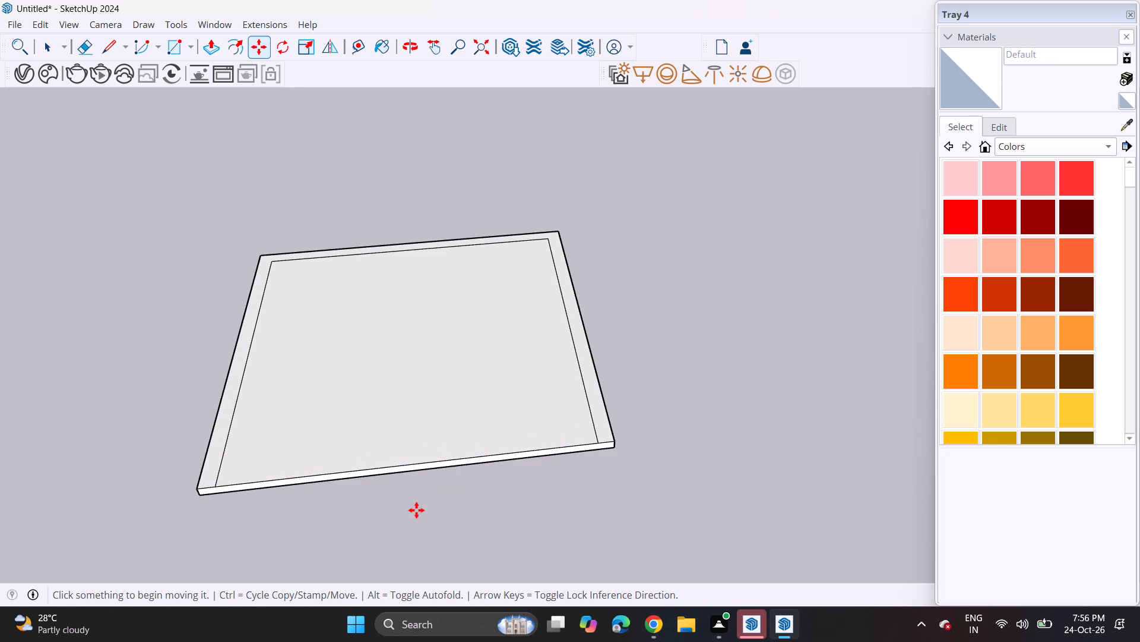
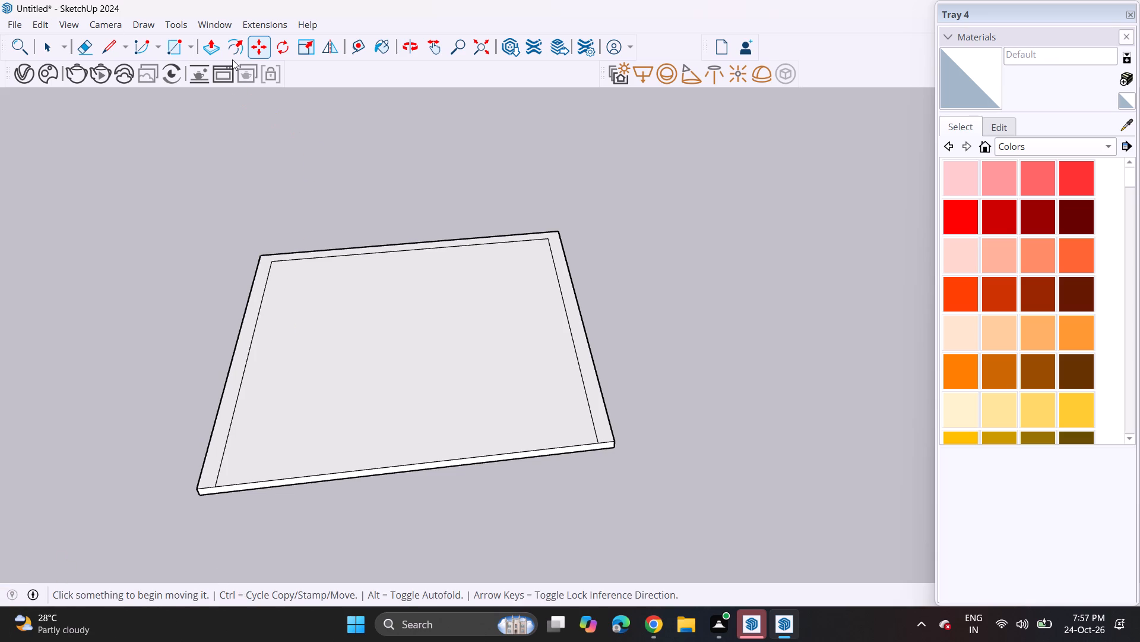
# Push/Pull the three-sided border strip up 10' to form the side and back walls.
pyautogui.click(213, 48)
pyautogui.click(243, 354)
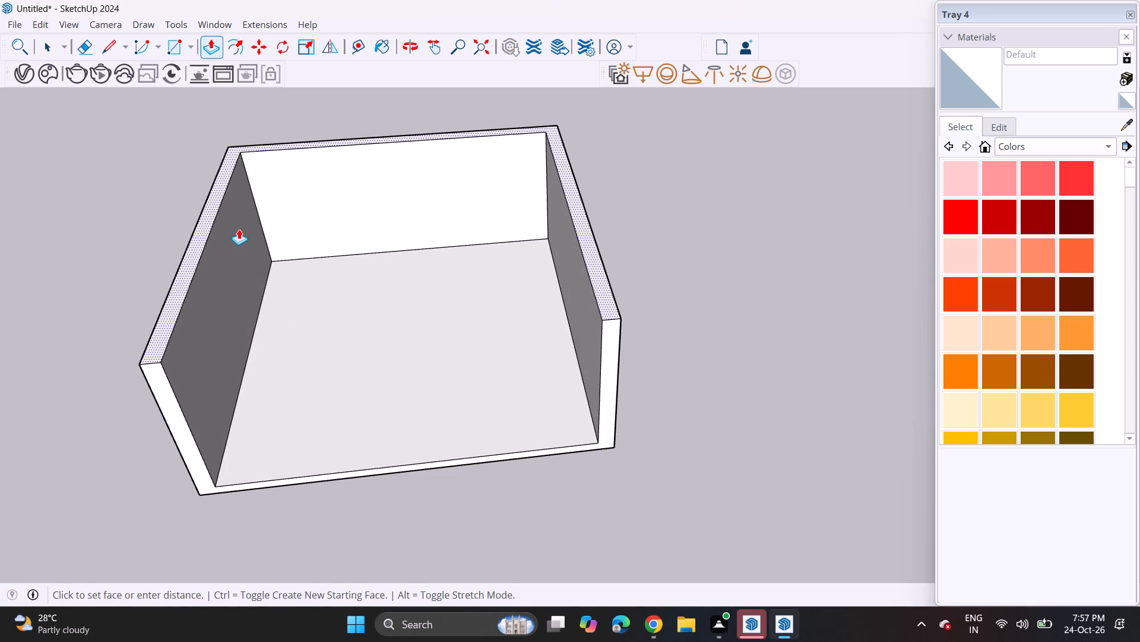
pyautogui.write("10'")
pyautogui.press('Return')
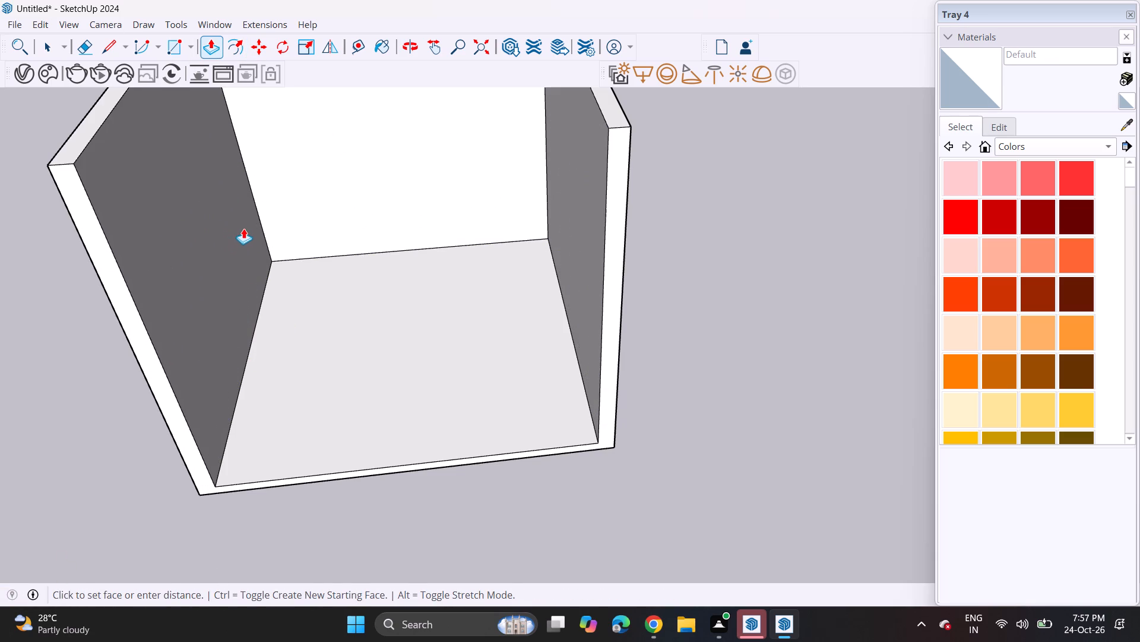
# Push/Pull the outer face of the room's right side wall outward, extending the room's footprint sideways.
pyautogui.scroll(-3, 290, 284)
pyautogui.moveTo(318, 323); pyautogui.dragTo(331, 218, button='middle')
pyautogui.moveTo(362, 256); pyautogui.dragTo(406, 314, button='middle')
pyautogui.moveTo(387, 328); pyautogui.dragTo(350, 254, button='middle')
pyautogui.scroll(6, 349, 248)
pyautogui.keyDown('shift'); pyautogui.moveTo(346, 285); pyautogui.dragTo(292, 270, button='middle'); pyautogui.keyUp('shift')
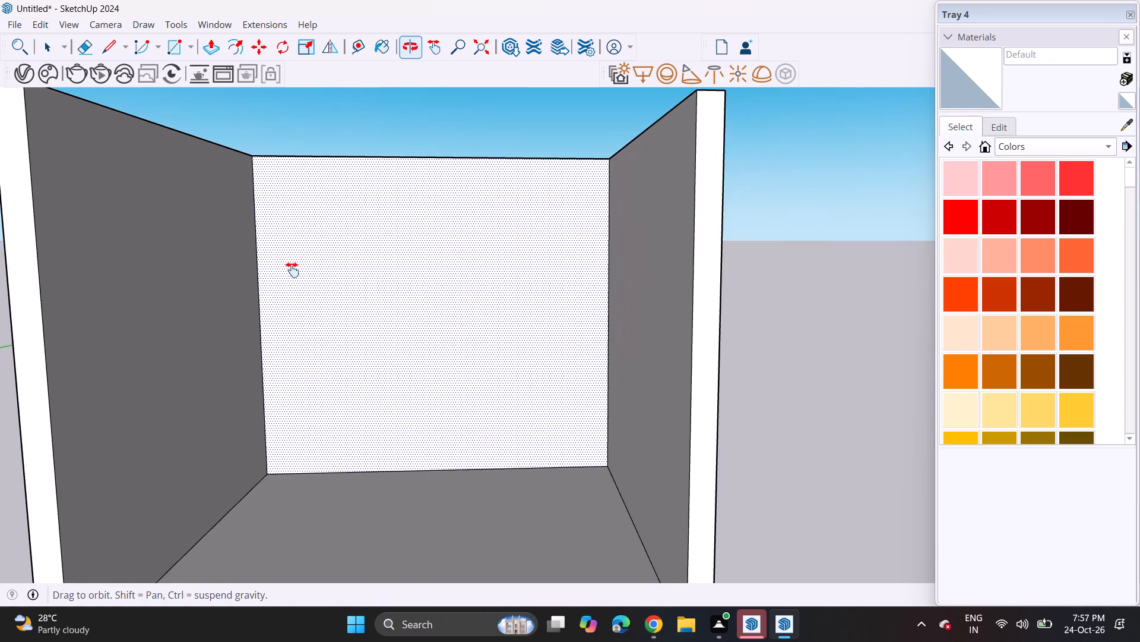
pyautogui.keyDown('shift'); pyautogui.moveTo(292, 270); pyautogui.dragTo(311, 270, button='middle'); pyautogui.keyUp('shift')
pyautogui.scroll(-8, 311, 276)
pyautogui.moveTo(310, 303); pyautogui.dragTo(329, 349, button='middle')
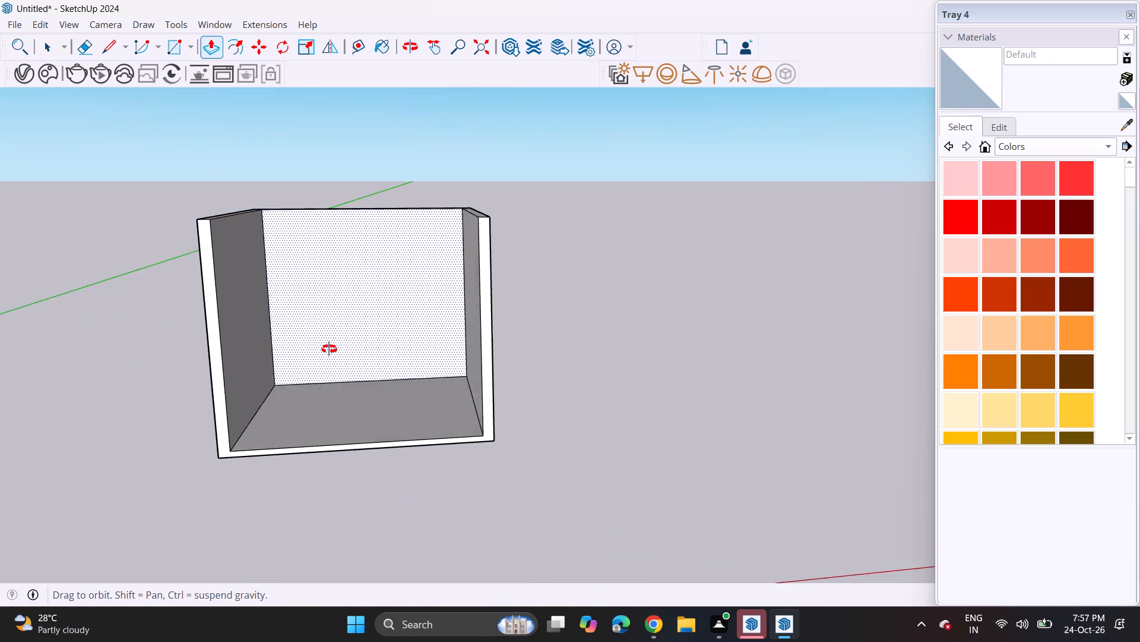
pyautogui.moveTo(329, 349); pyautogui.dragTo(313, 341, button='middle')
pyautogui.moveTo(318, 307); pyautogui.dragTo(323, 279, button='middle')
pyautogui.scroll(2, 330, 297)
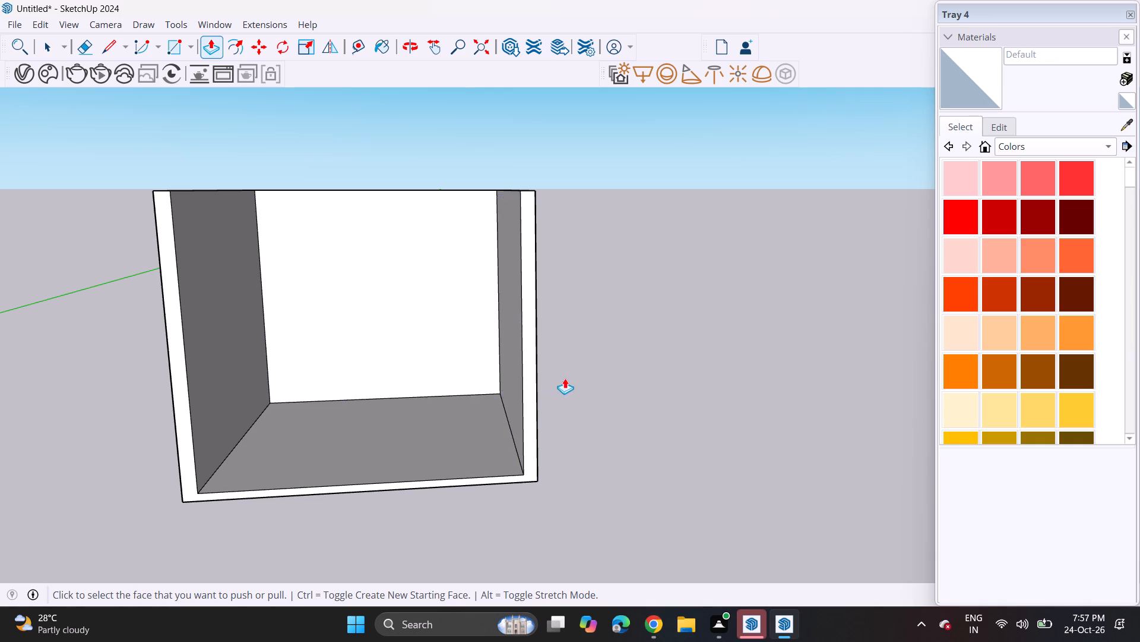
pyautogui.moveTo(561, 379); pyautogui.dragTo(511, 388, button='middle')
pyautogui.click(525, 384)
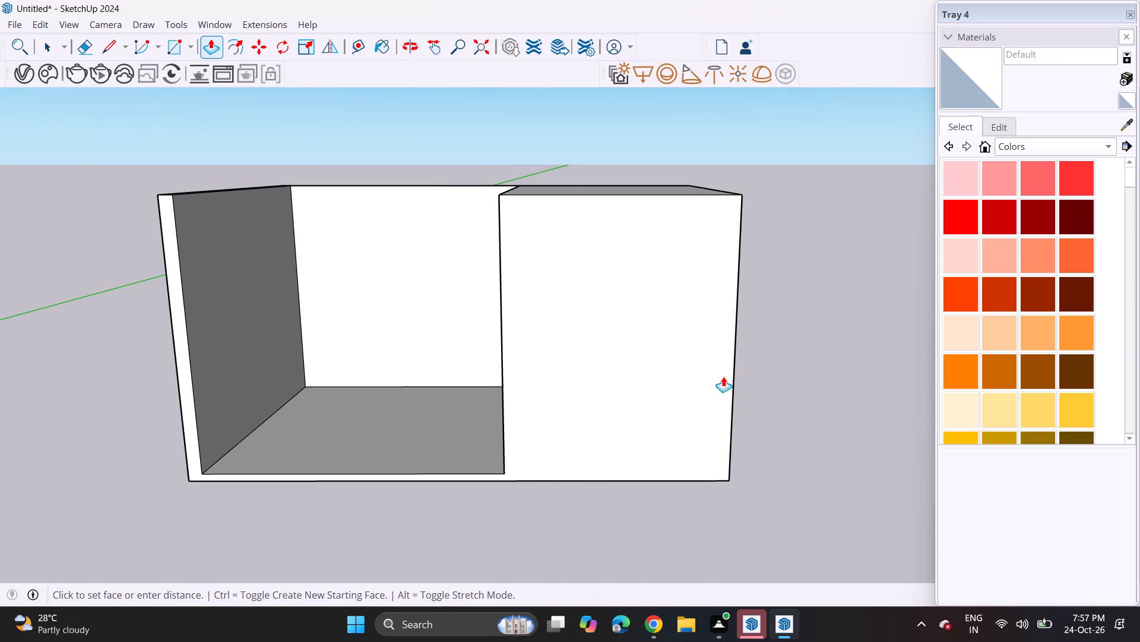
pyautogui.click(668, 372)
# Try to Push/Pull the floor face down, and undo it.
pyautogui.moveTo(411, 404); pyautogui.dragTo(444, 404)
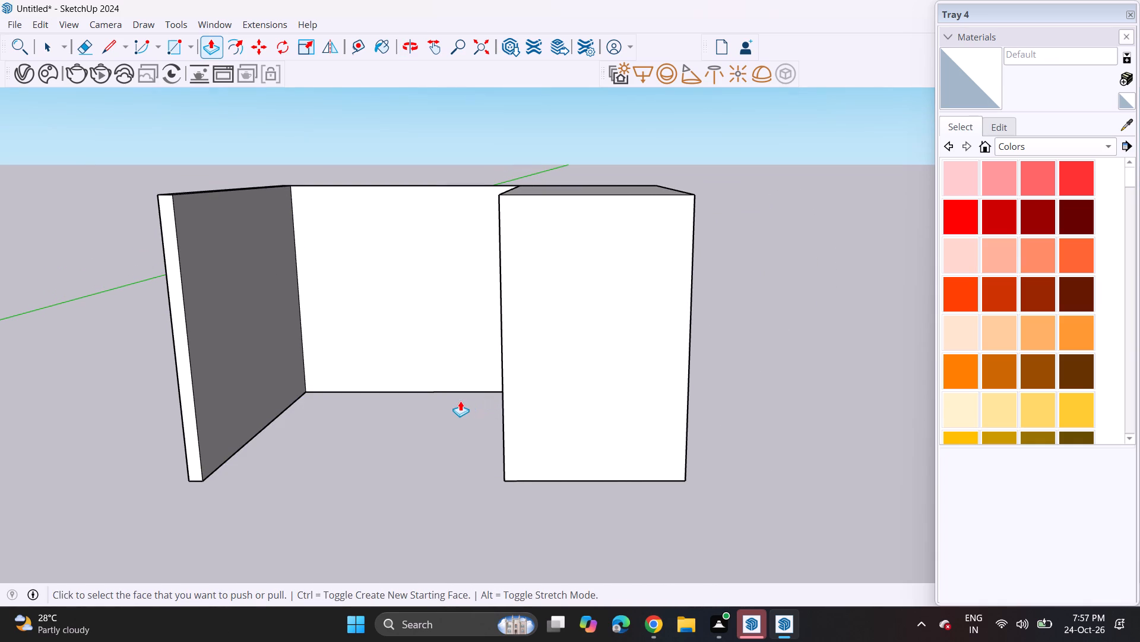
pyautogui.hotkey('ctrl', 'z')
# Push/Pull the thickened right wall's inner face outward, leaving a thin wall and a wider room.
pyautogui.moveTo(455, 405); pyautogui.dragTo(522, 408, button='middle')
pyautogui.click(512, 380)
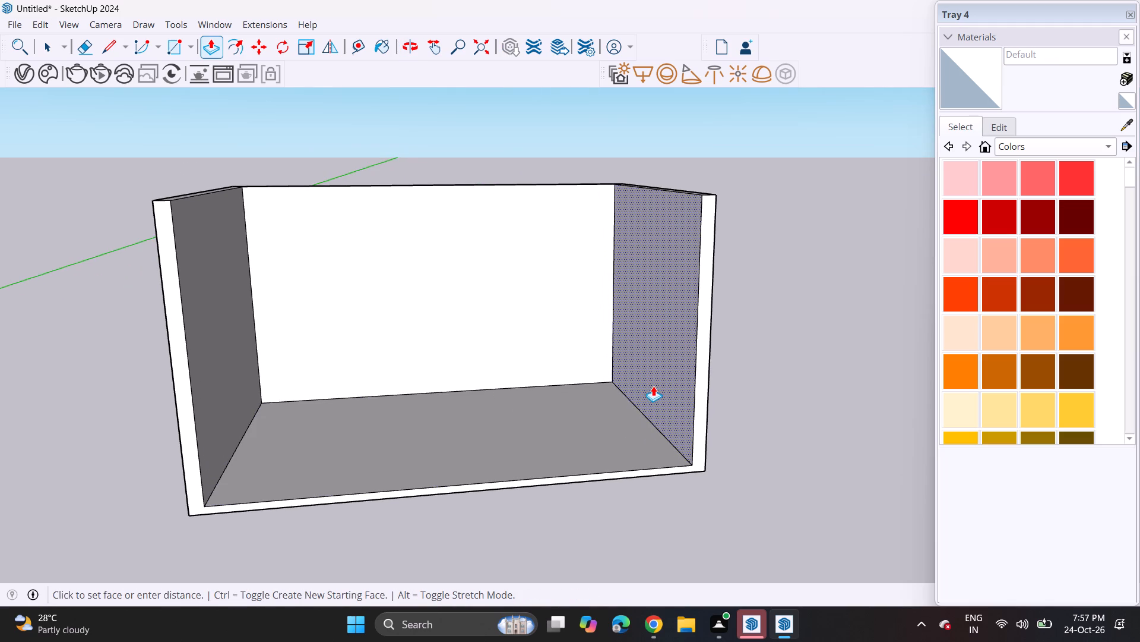
pyautogui.click(653, 388)
# Draw a rotated rectangle standing 6 inches high along the full outer top edge of the back wall.
pyautogui.moveTo(424, 370); pyautogui.dragTo(382, 335, button='middle')
pyautogui.scroll(2, 344, 330)
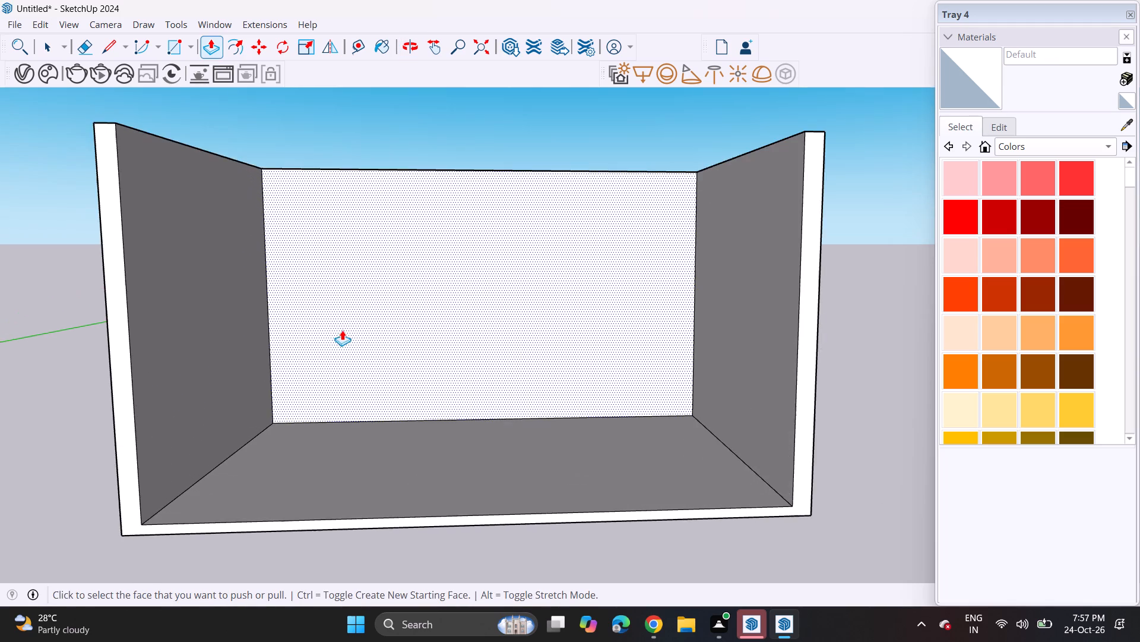
pyautogui.scroll(2, 327, 335)
pyautogui.keyDown('shift'); pyautogui.moveTo(379, 336); pyautogui.dragTo(359, 333, button='middle'); pyautogui.keyUp('shift')
pyautogui.scroll(-5, 311, 328)
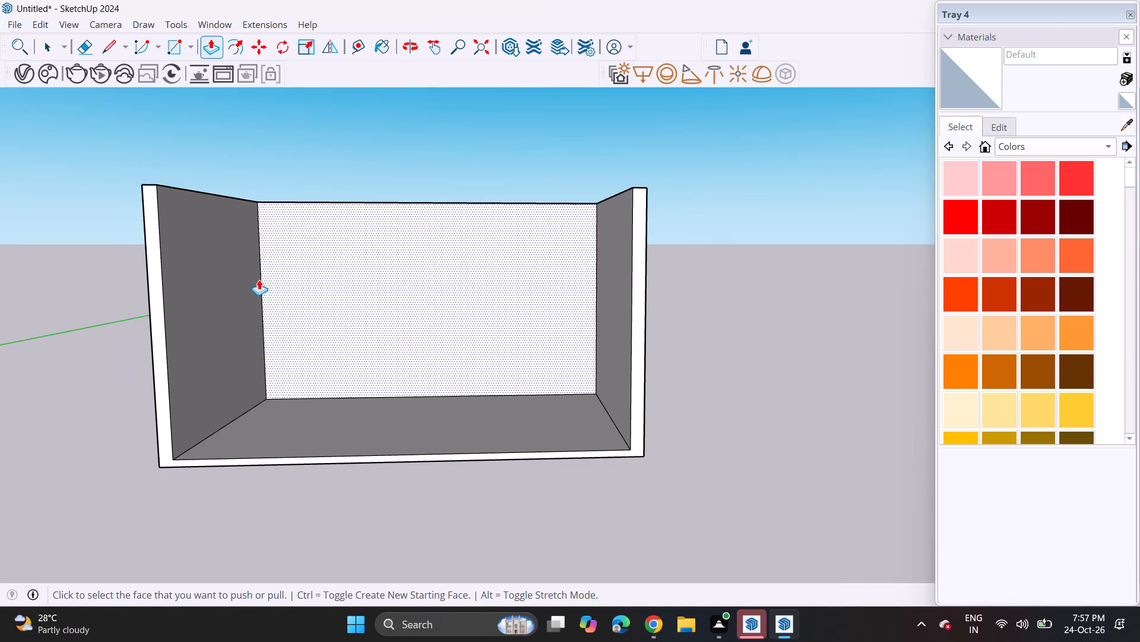
pyautogui.click(191, 50)
pyautogui.click(189, 84)
pyautogui.moveTo(281, 166); pyautogui.dragTo(274, 266, button='middle')
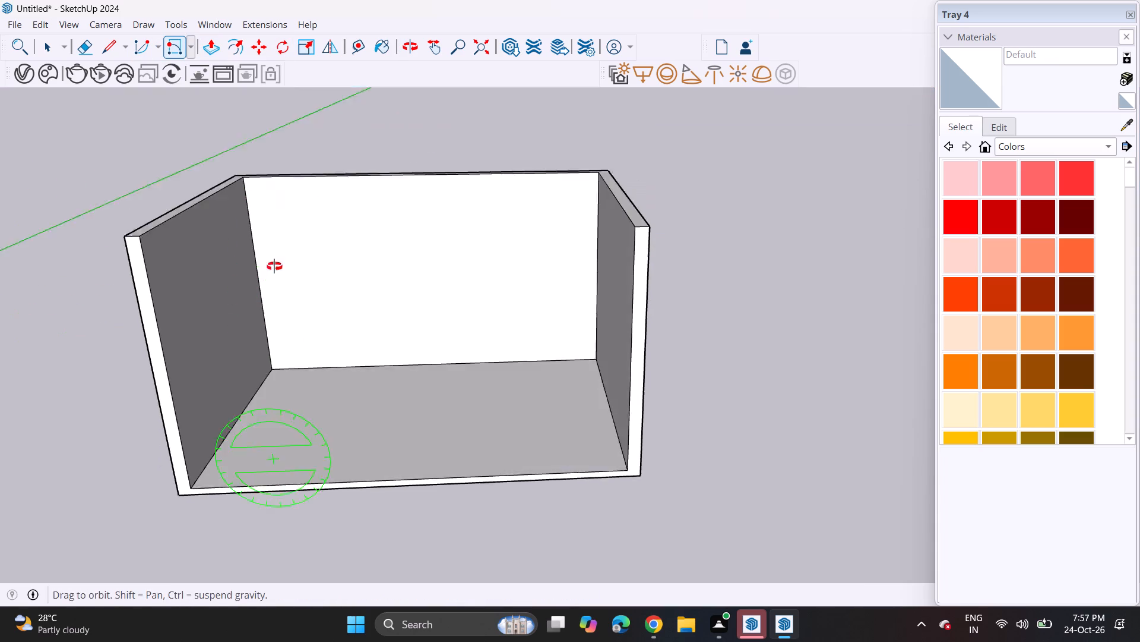
pyautogui.moveTo(274, 266); pyautogui.dragTo(269, 286, button='middle')
pyautogui.click(235, 161)
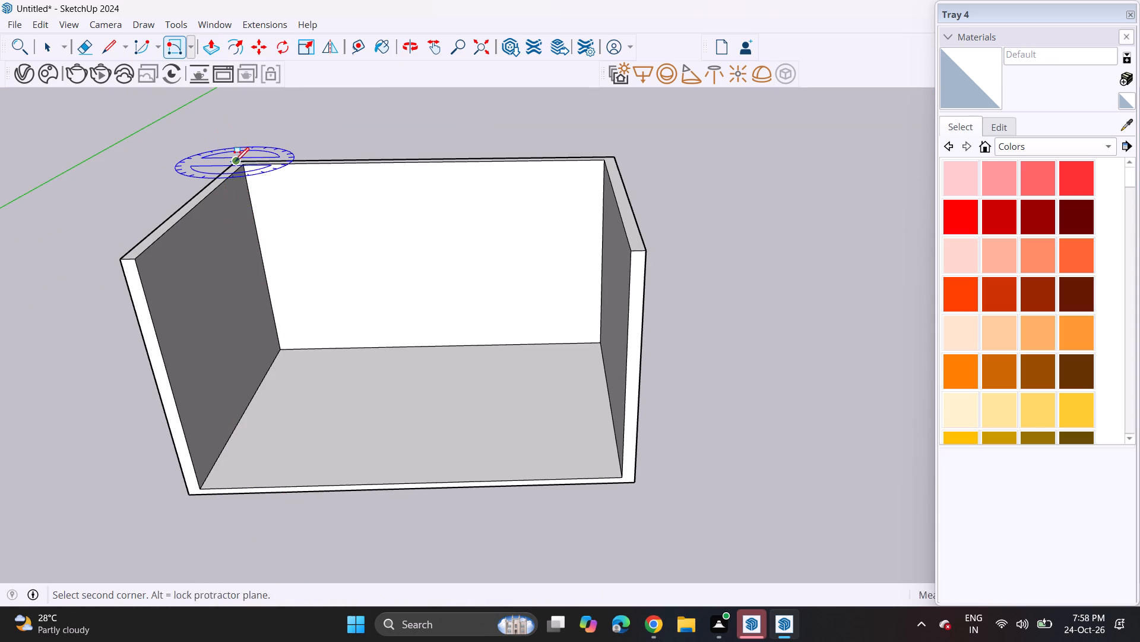
pyautogui.click(614, 157)
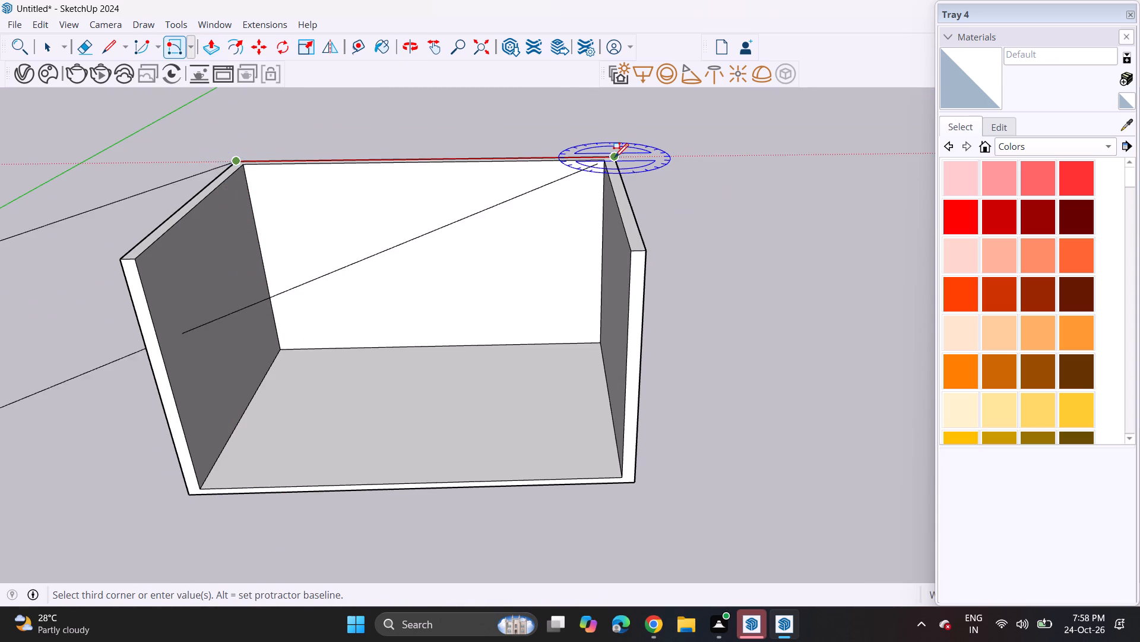
pyautogui.scroll(-1, 611, 133)
pyautogui.moveTo(611, 134); pyautogui.dragTo(200, 188, button='middle')
pyautogui.scroll(1, 221, 188)
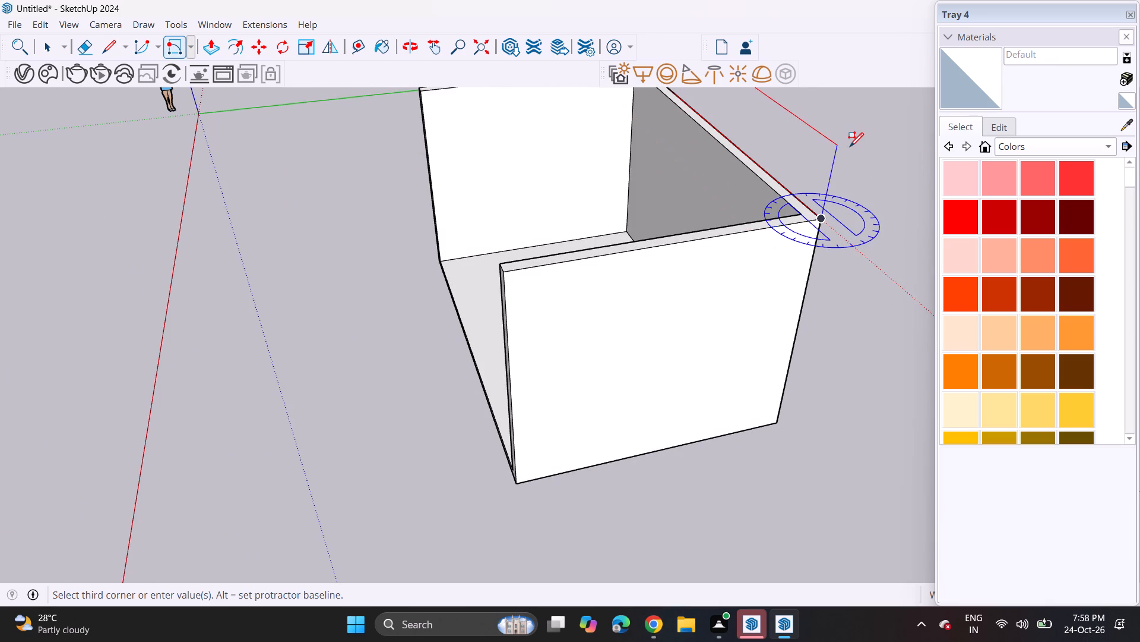
pyautogui.press('6')
pyautogui.press('Return')
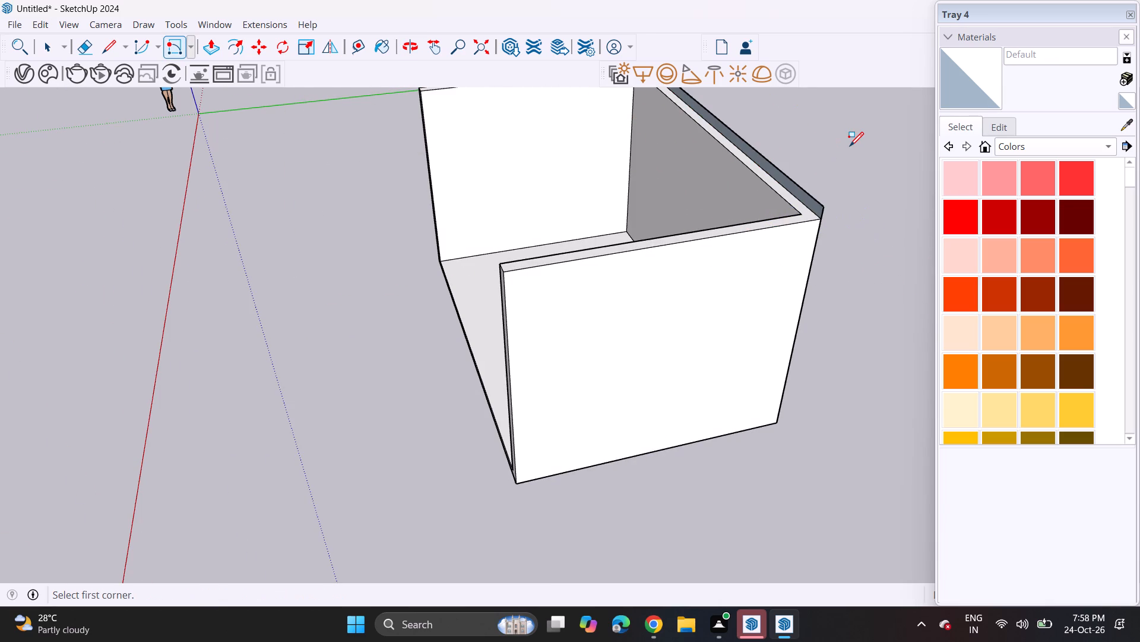
# Push/Pull the upright 6-inch strip forward to the front ends of the side walls to form the ceiling slab.
pyautogui.click(213, 36)
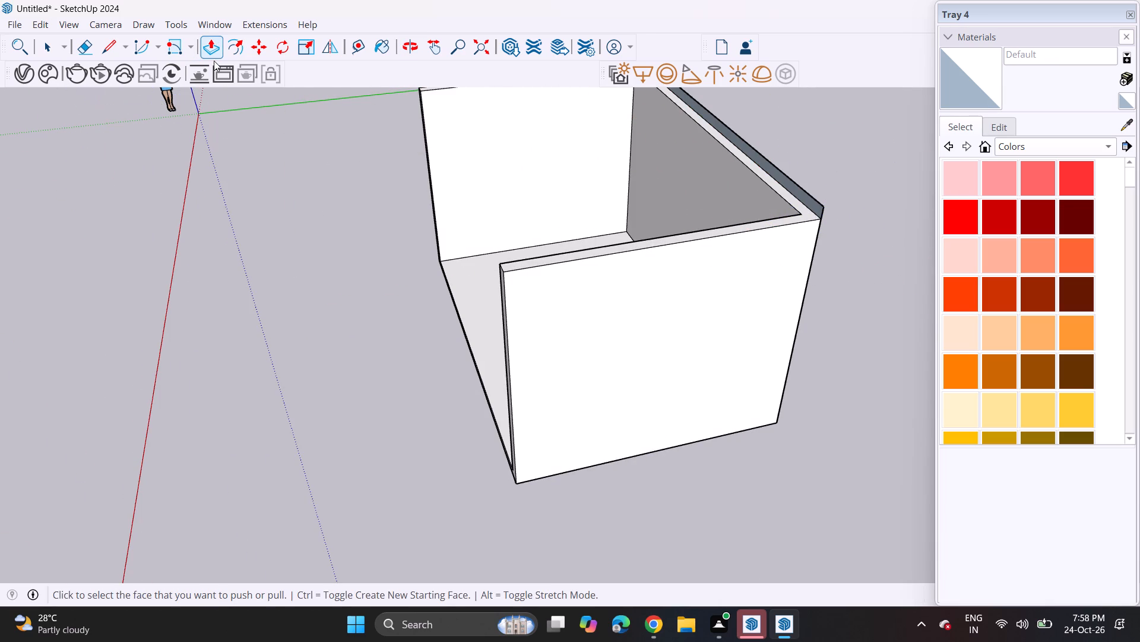
pyautogui.click(764, 165)
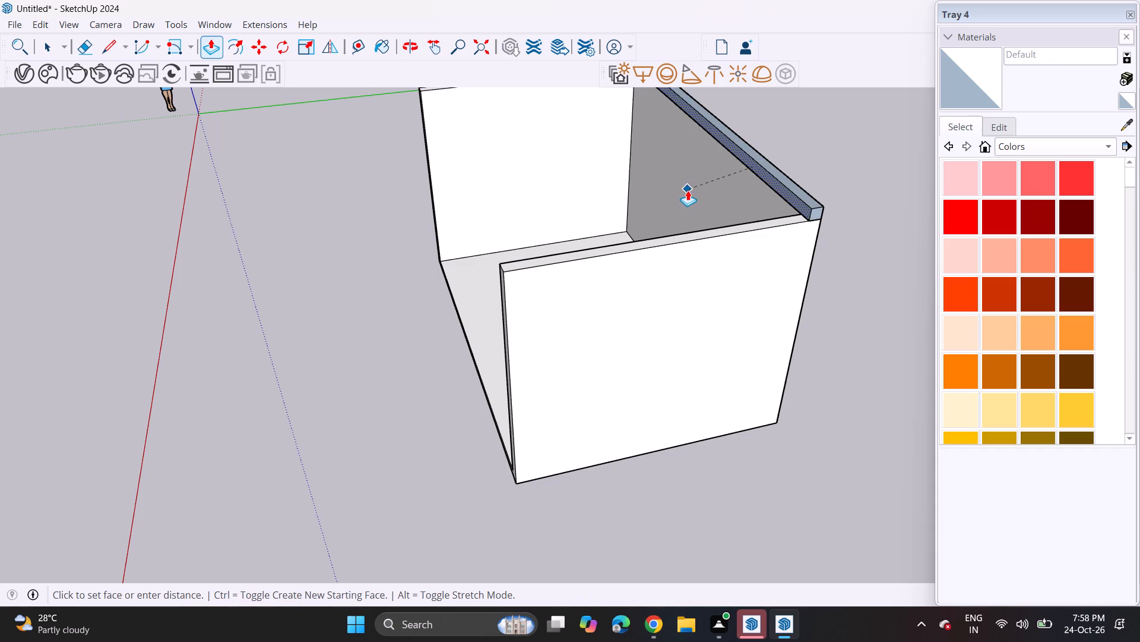
pyautogui.click(506, 360)
# Place Tape Measure guides 4 inches above the floor on the back wall and on the left wall.
pyautogui.moveTo(248, 275); pyautogui.dragTo(681, 199, button='middle')
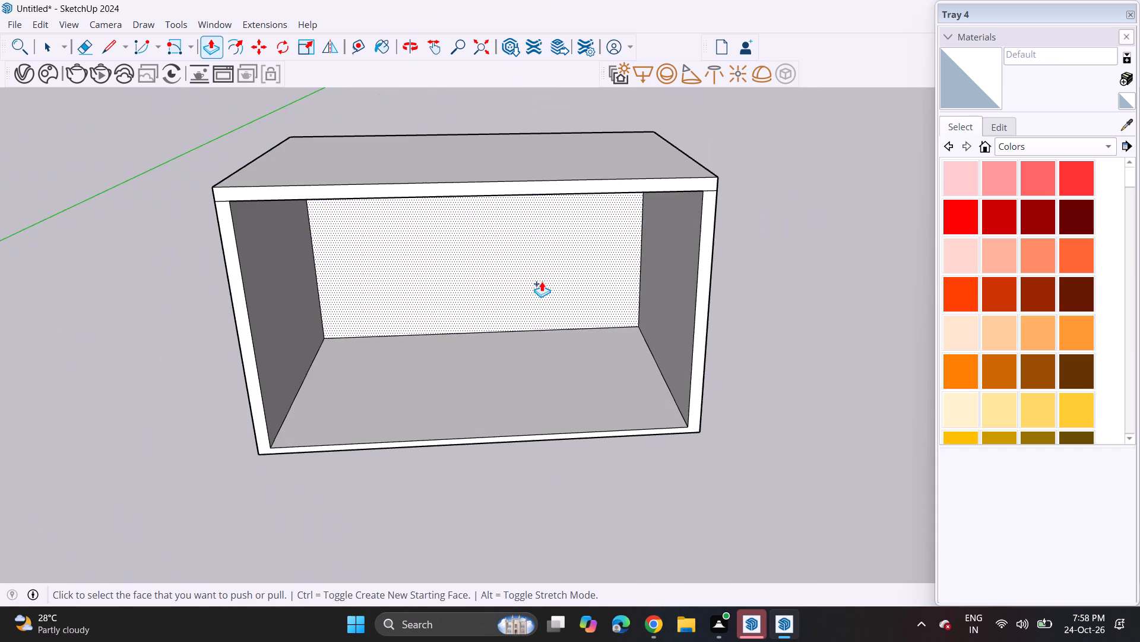
pyautogui.scroll(1, 538, 268)
pyautogui.moveTo(538, 220); pyautogui.dragTo(532, 187, button='middle')
pyautogui.keyDown('shift'); pyautogui.moveTo(498, 238); pyautogui.dragTo(520, 345, button='middle'); pyautogui.keyUp('shift')
pyautogui.moveTo(486, 352); pyautogui.dragTo(477, 278, button='middle')
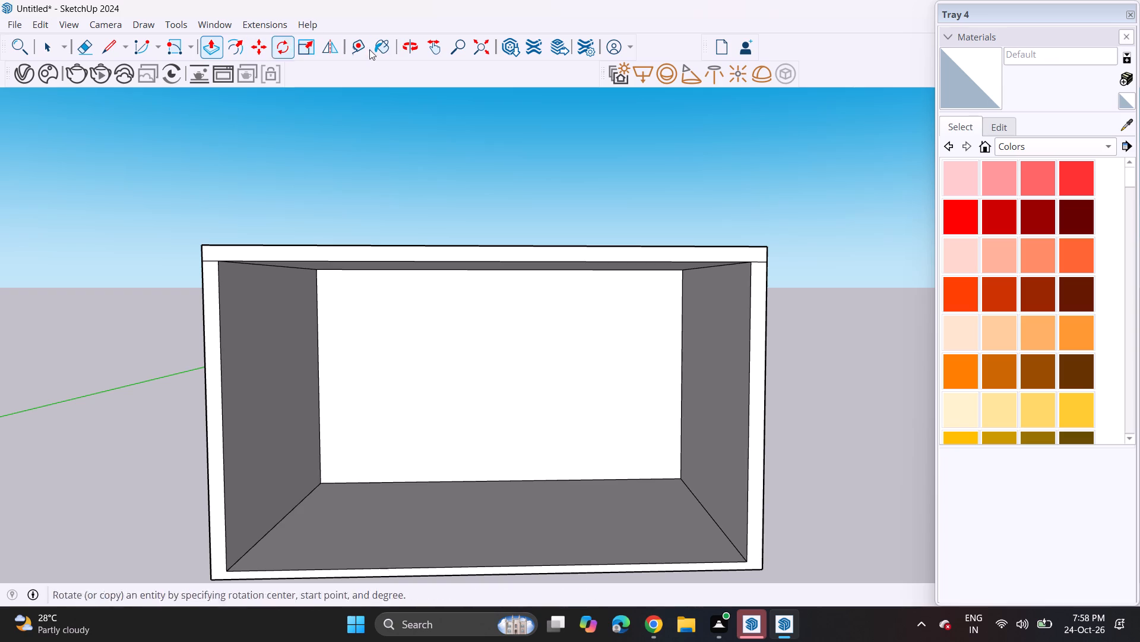
pyautogui.click(349, 46)
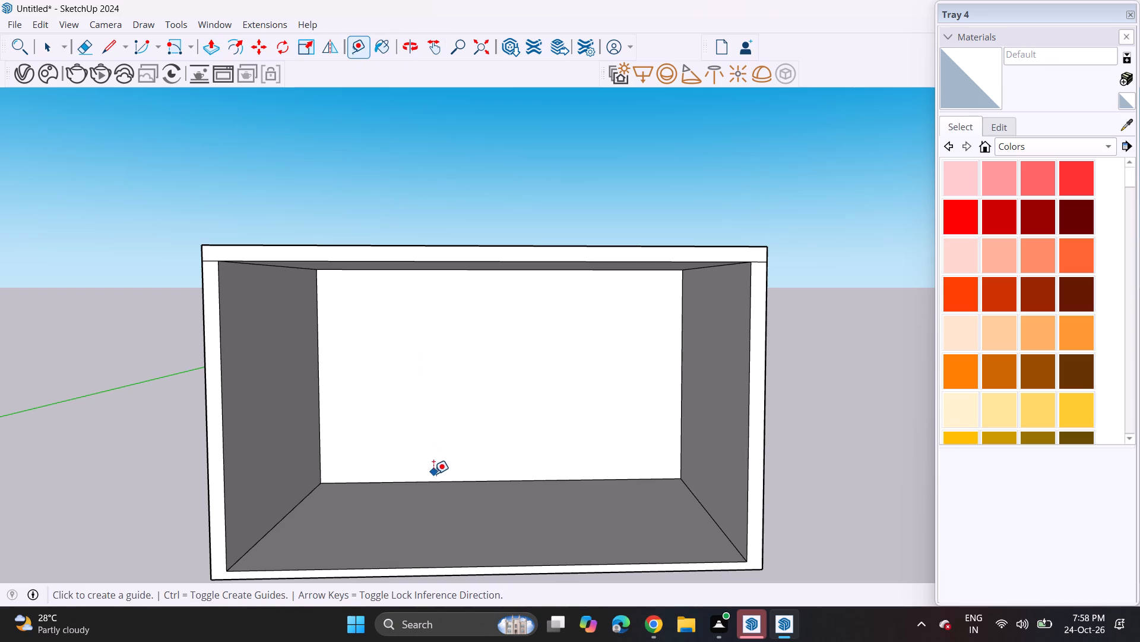
pyautogui.click(436, 480)
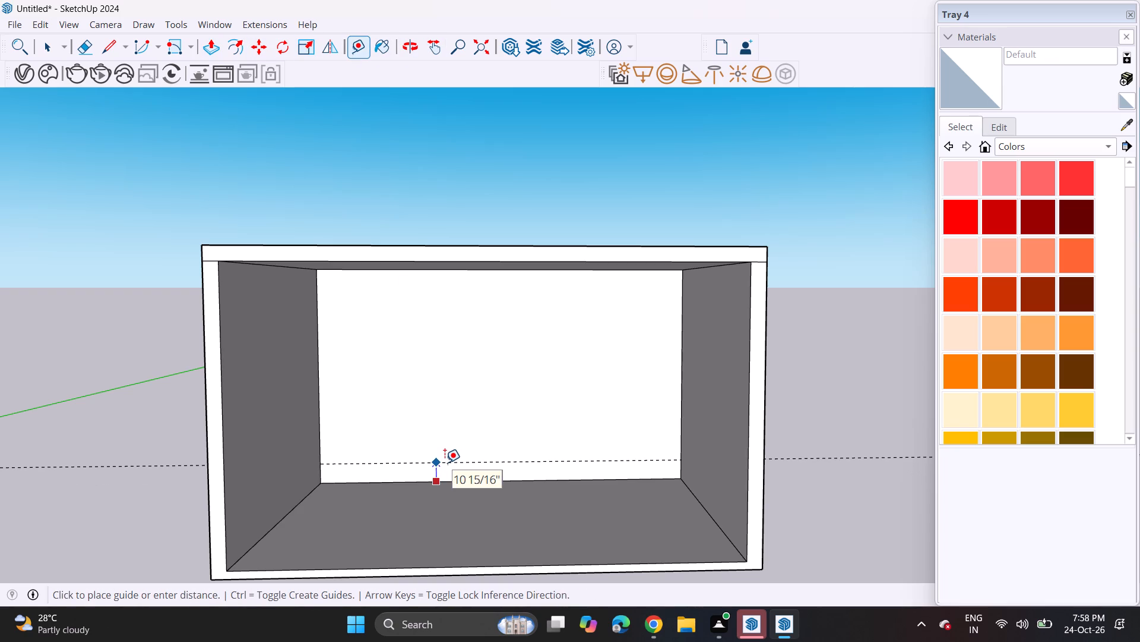
pyautogui.press('4')
pyautogui.press('Return')
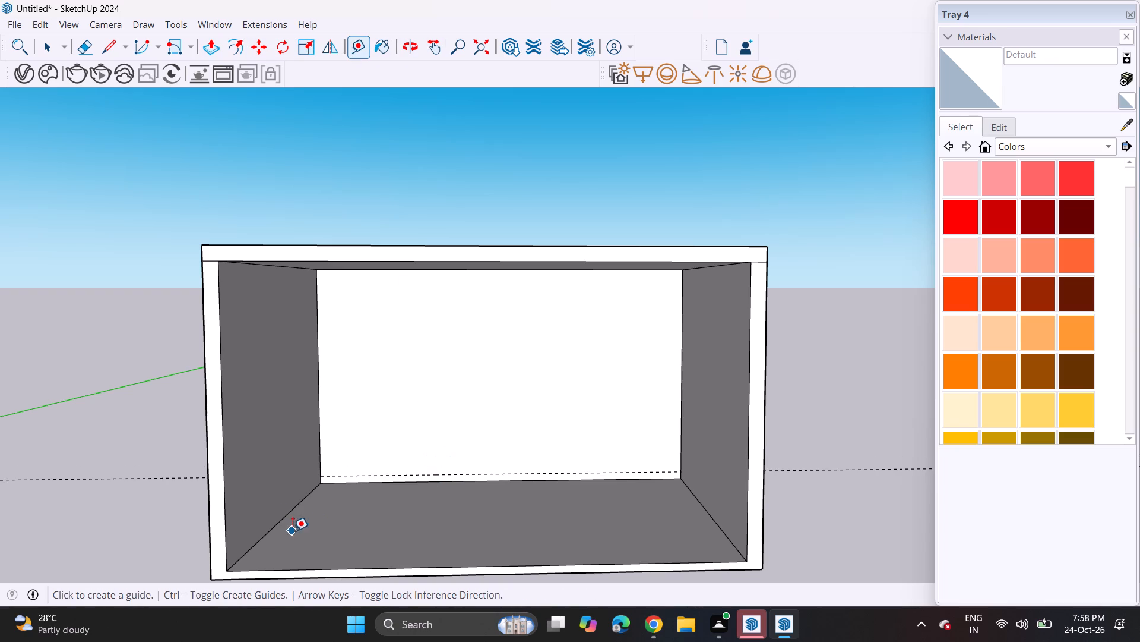
pyautogui.click(280, 516)
pyautogui.press('4')
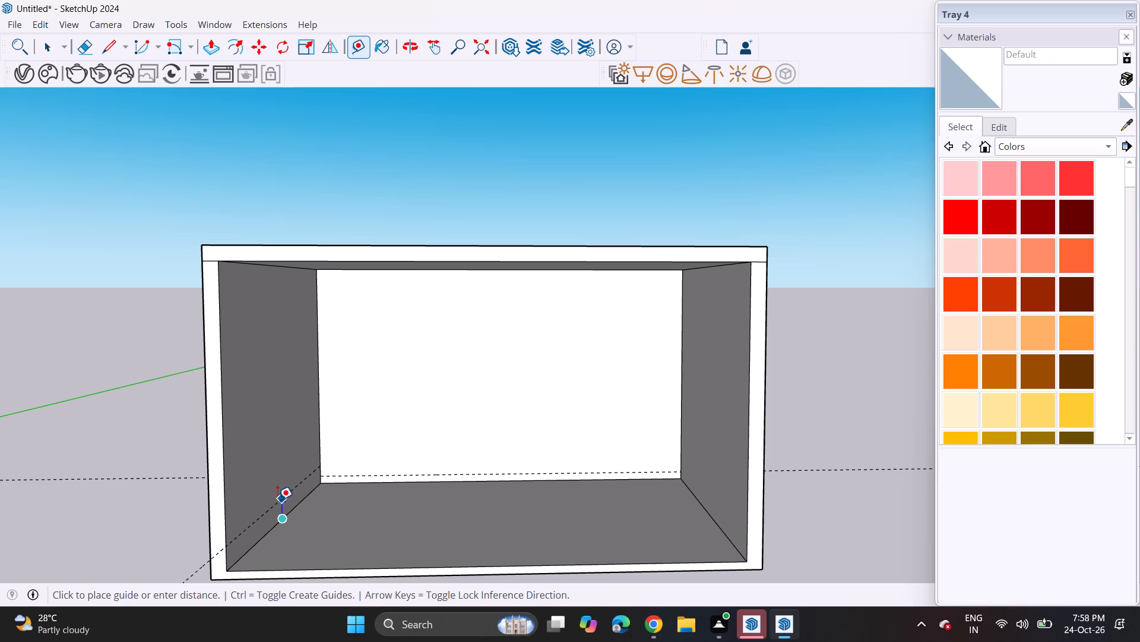
pyautogui.press('Return')
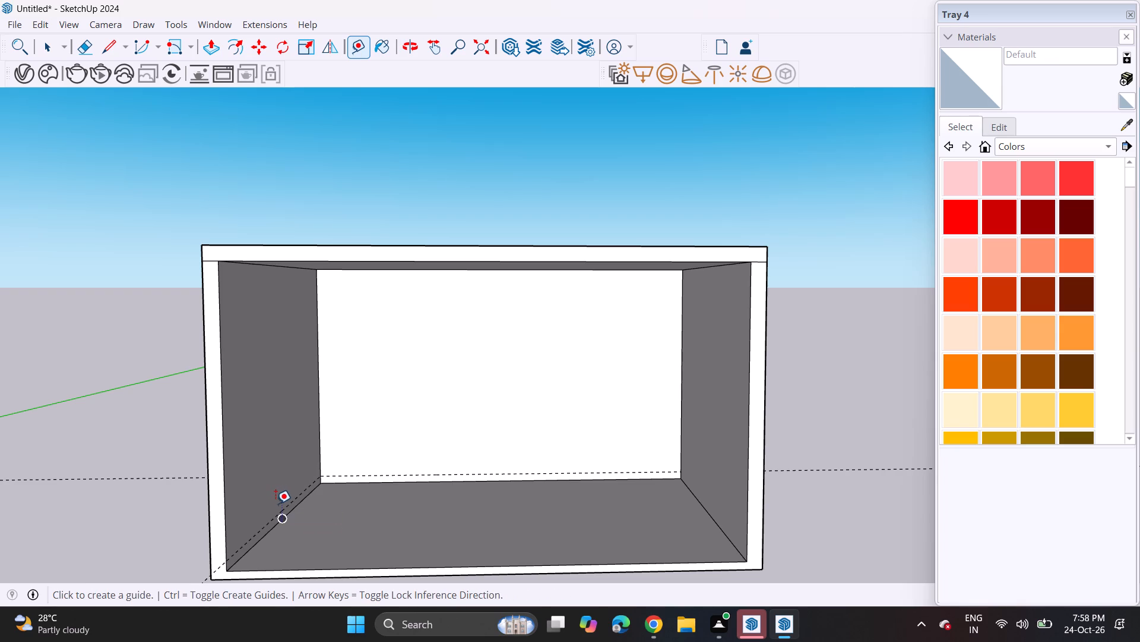
# Place guides 2' above the 4-inch guides on the back wall and on the left wall.
pyautogui.click(452, 476)
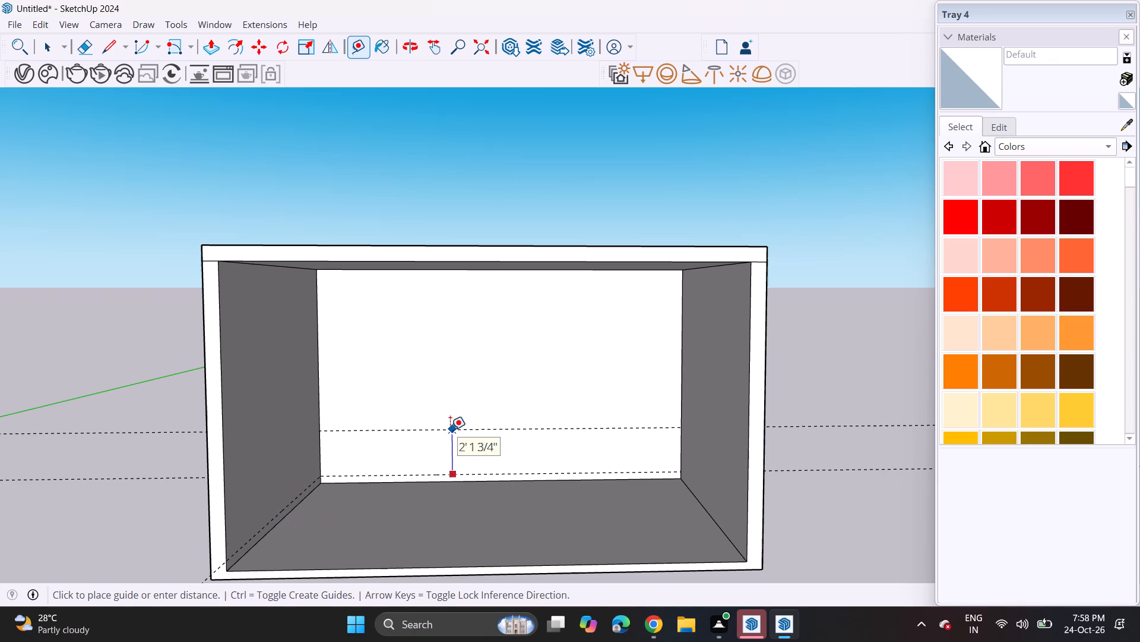
pyautogui.write("2'")
pyautogui.press('Return')
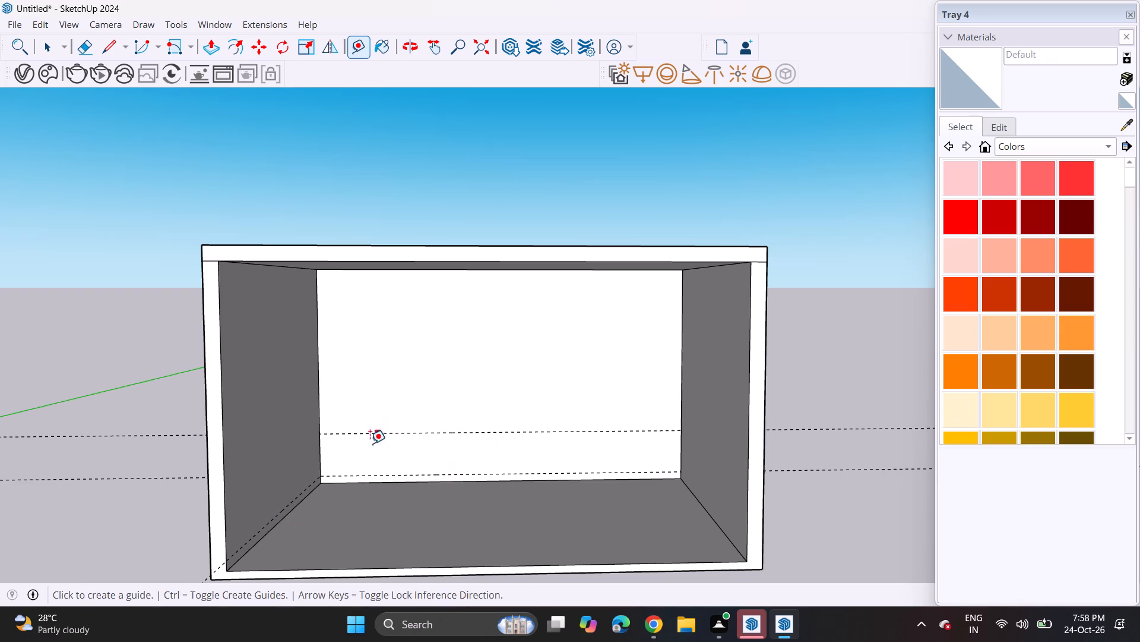
pyautogui.click(282, 511)
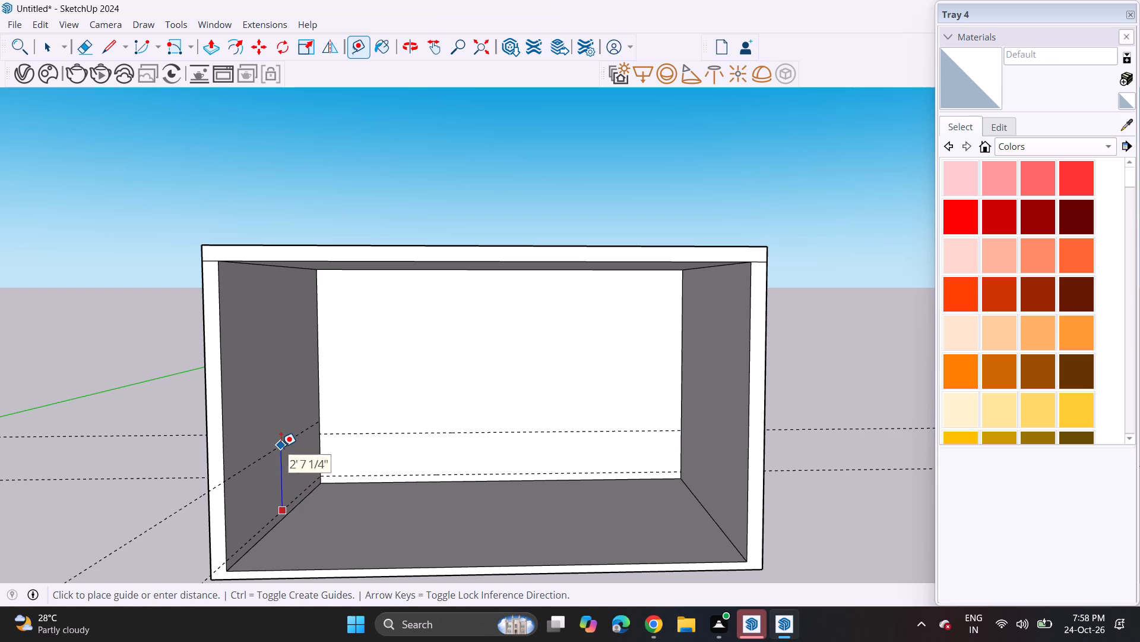
pyautogui.write("2'")
pyautogui.press('Return')
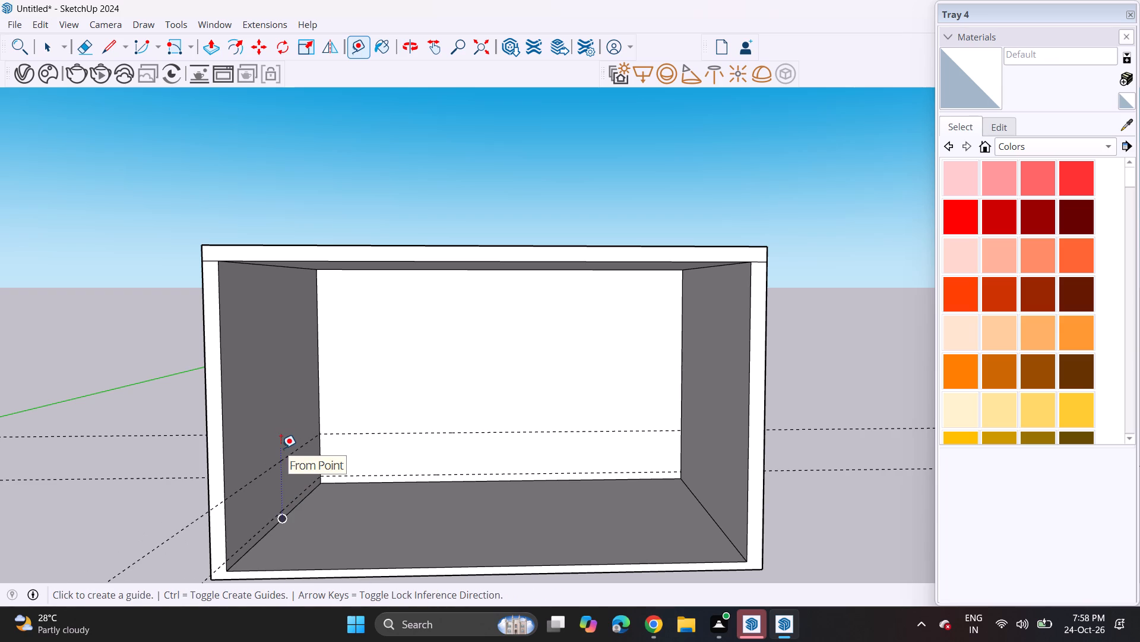
# Add another guide 2' above the topmost guide on the left wall and on the back wall.
pyautogui.click(278, 462)
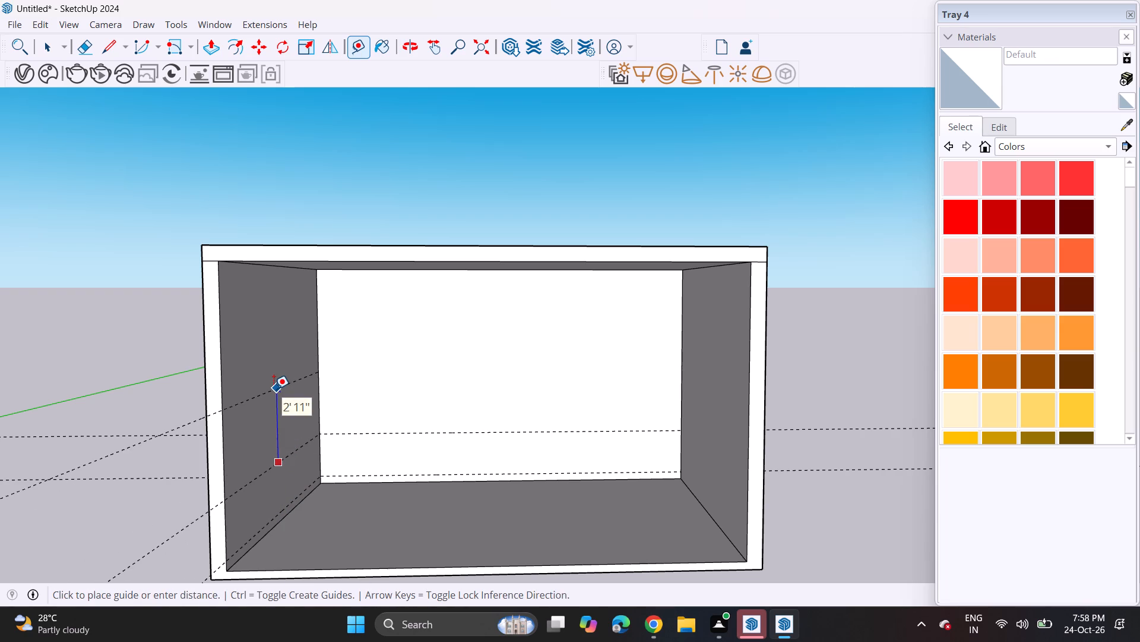
pyautogui.write("2'")
pyautogui.press('Return')
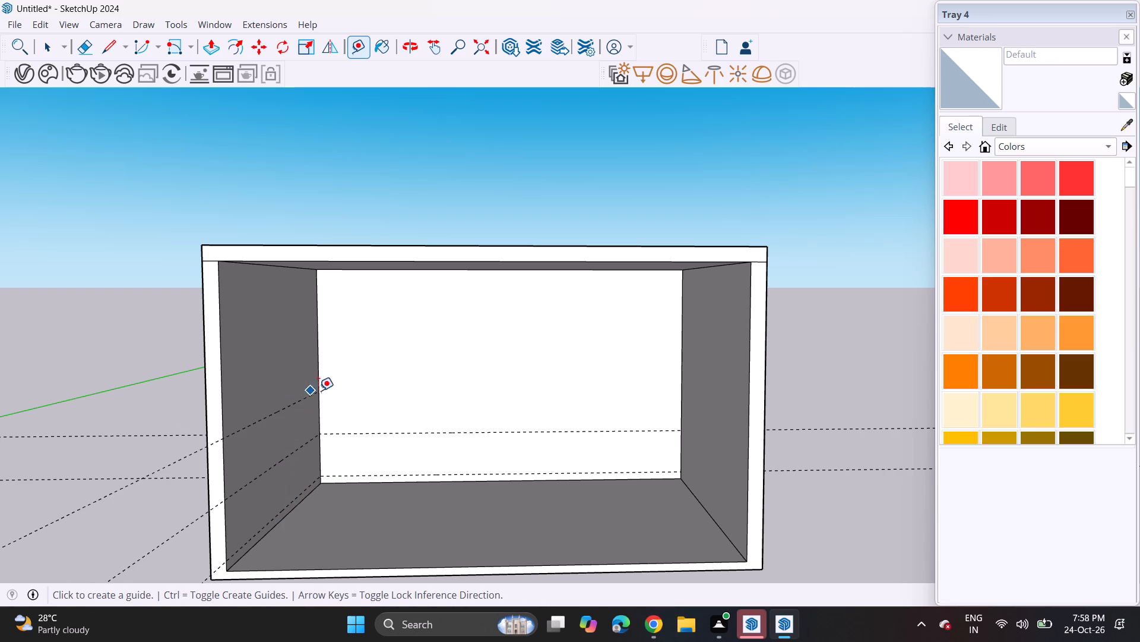
pyautogui.click(395, 432)
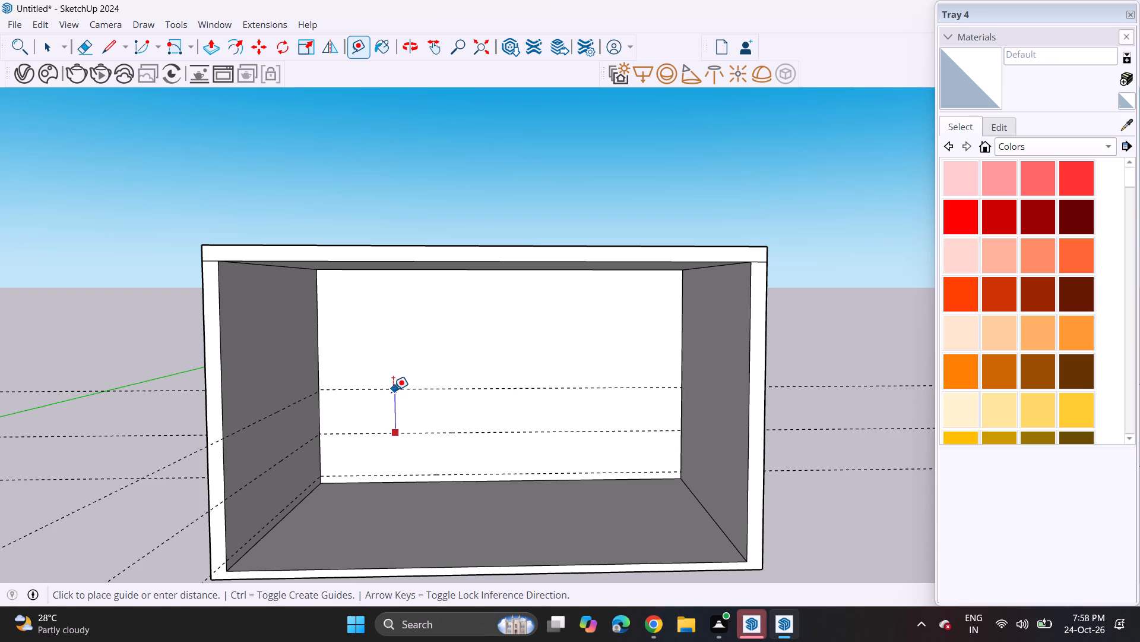
pyautogui.write("2'")
pyautogui.press('Return')
# Add one more guide 2' above the topmost guide on the back wall and on the left wall.
pyautogui.click(393, 393)
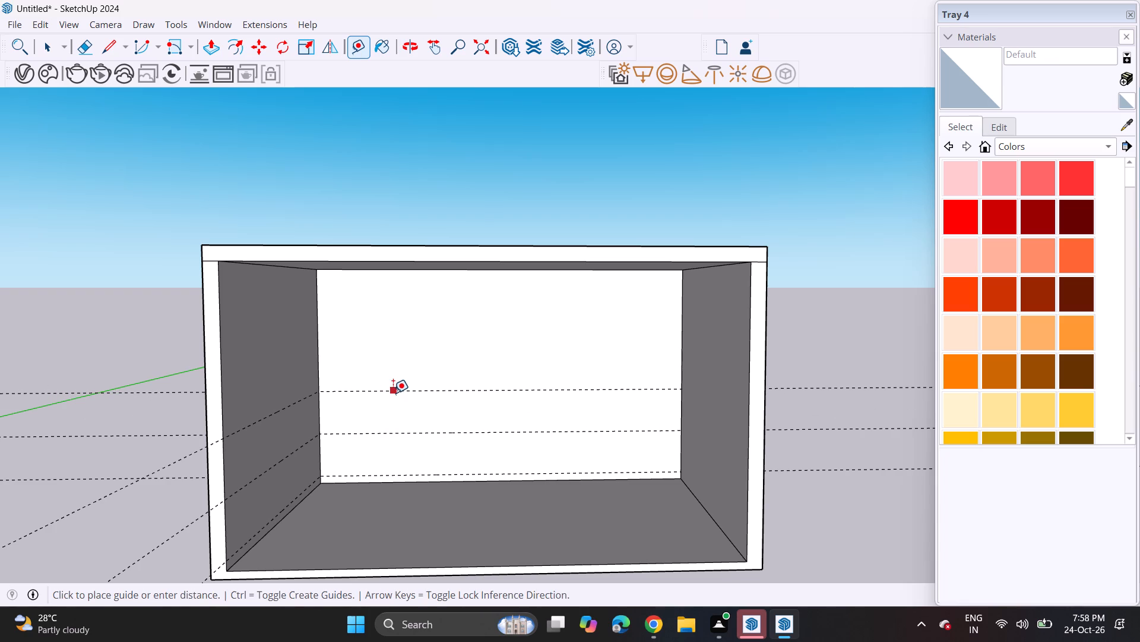
pyautogui.write("2'")
pyautogui.press('Return')
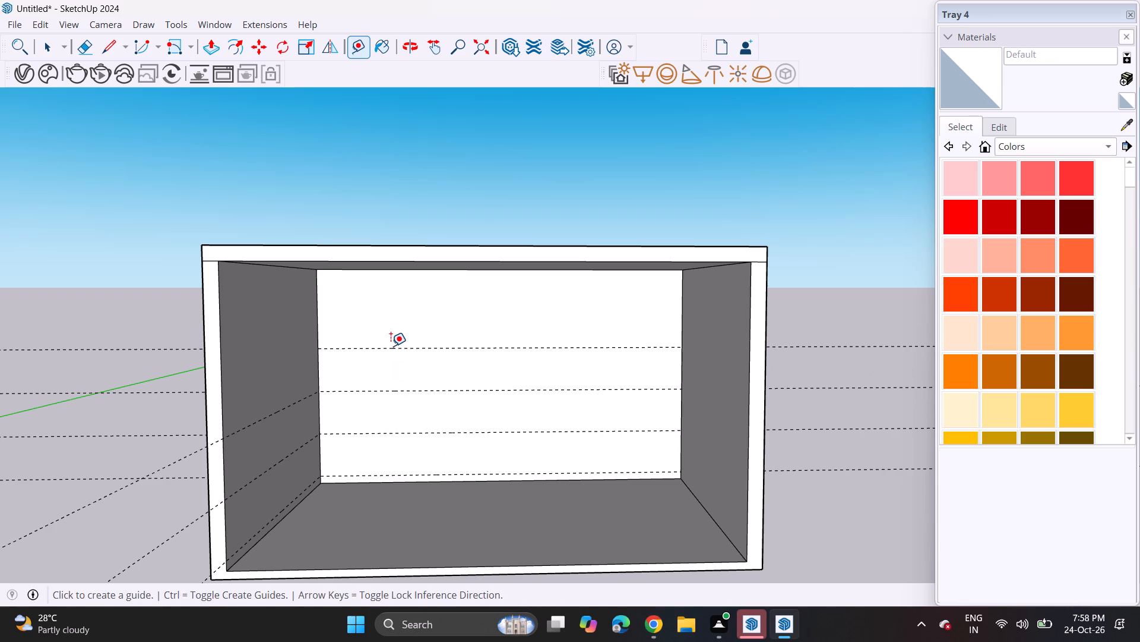
pyautogui.click(270, 413)
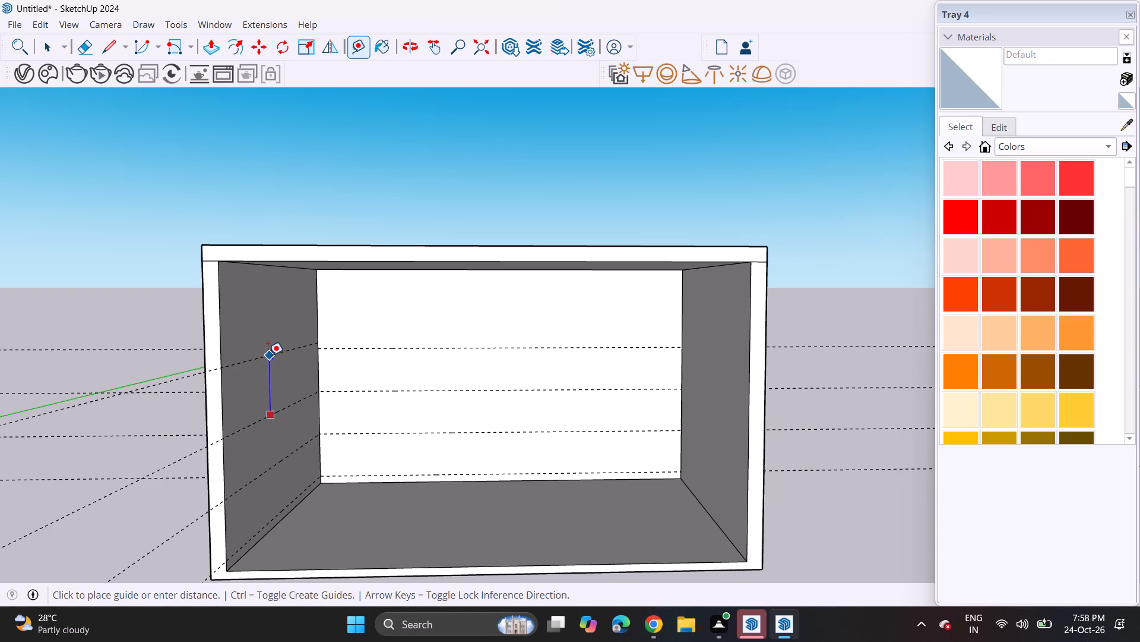
pyautogui.write("2'")
pyautogui.press('Return')
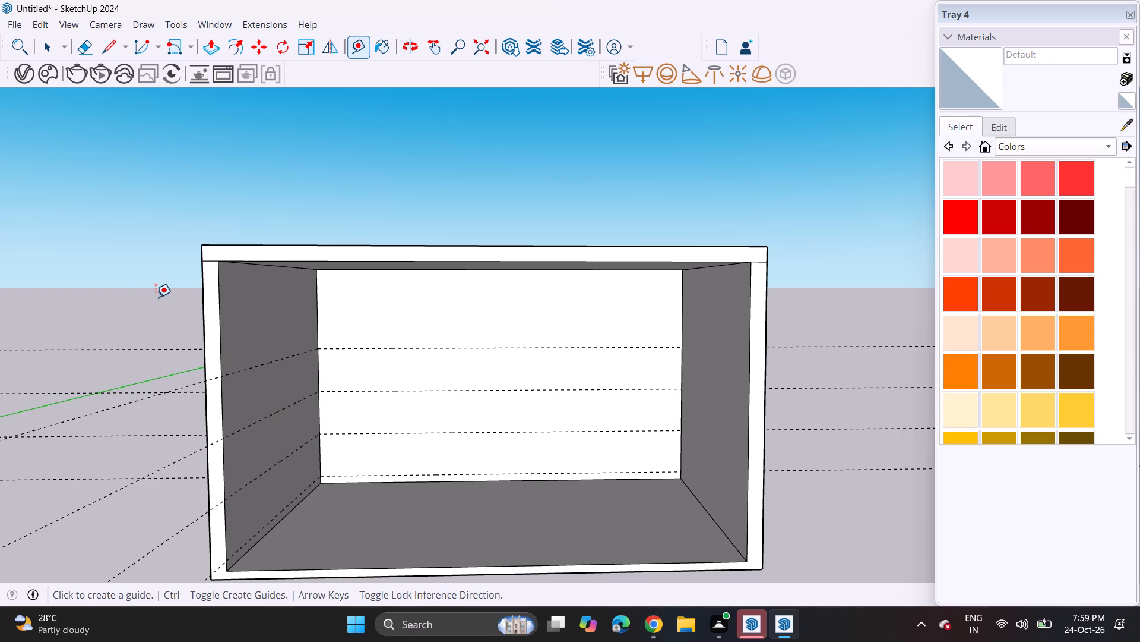
# Draw full-width rectangles on the back wall along the four guides, dividing the wall into horizontal bands.
pyautogui.click(191, 40)
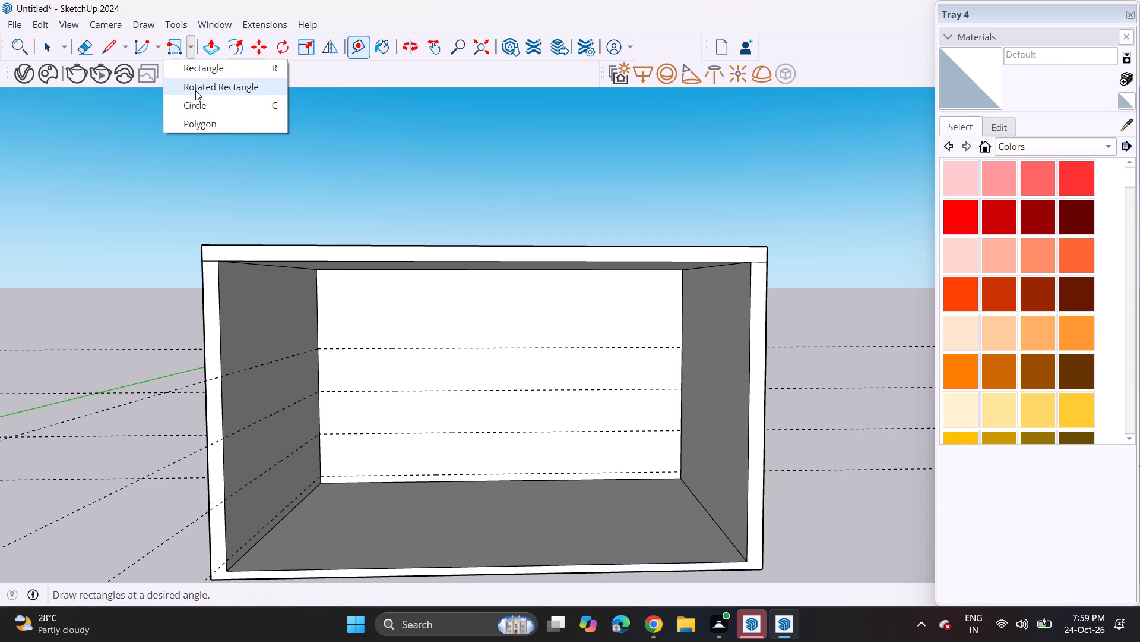
pyautogui.click(213, 66)
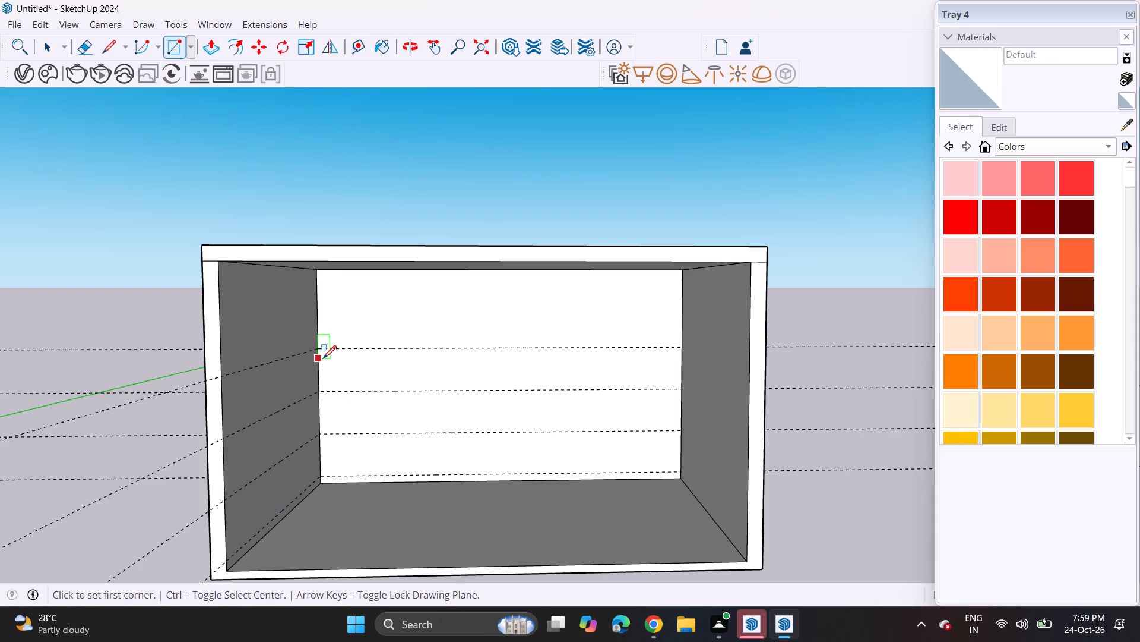
pyautogui.click(321, 474)
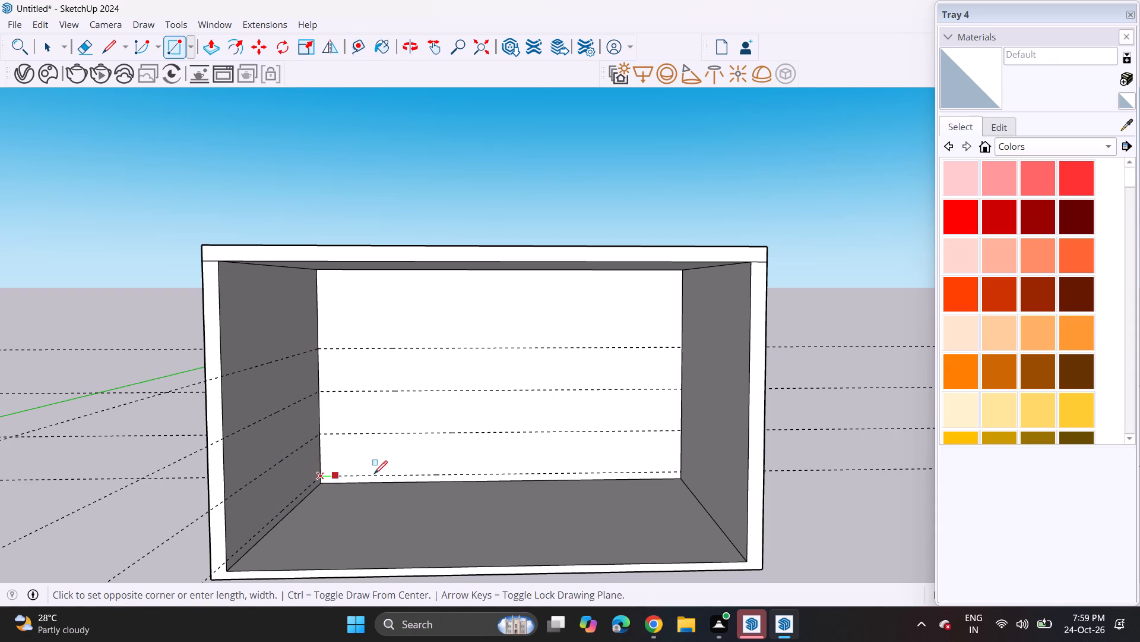
pyautogui.click(679, 474)
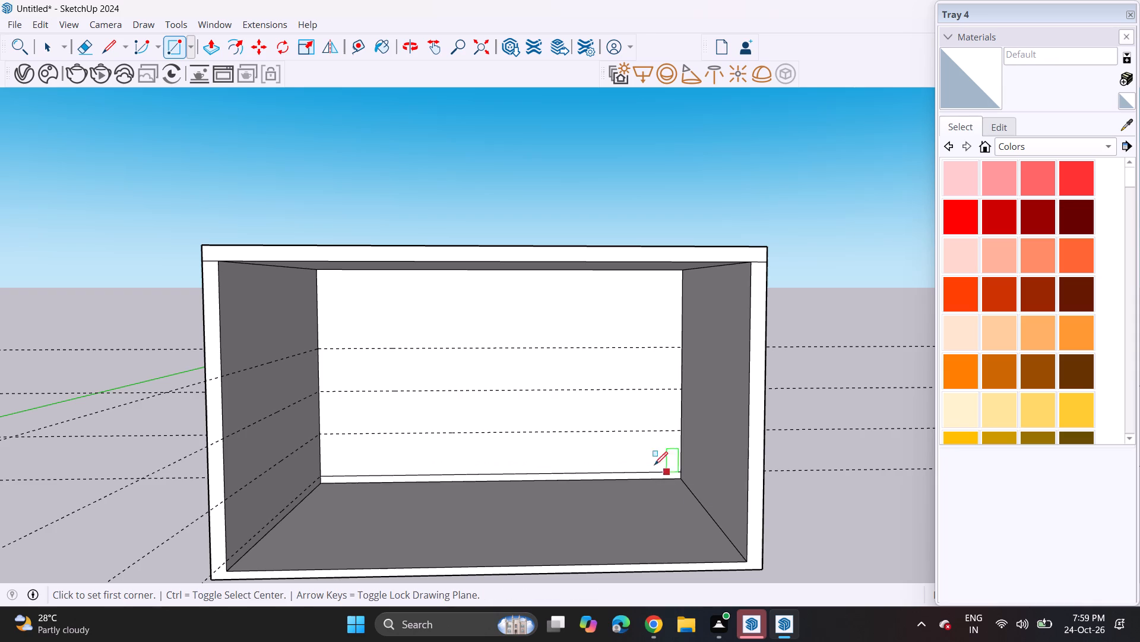
pyautogui.click(318, 477)
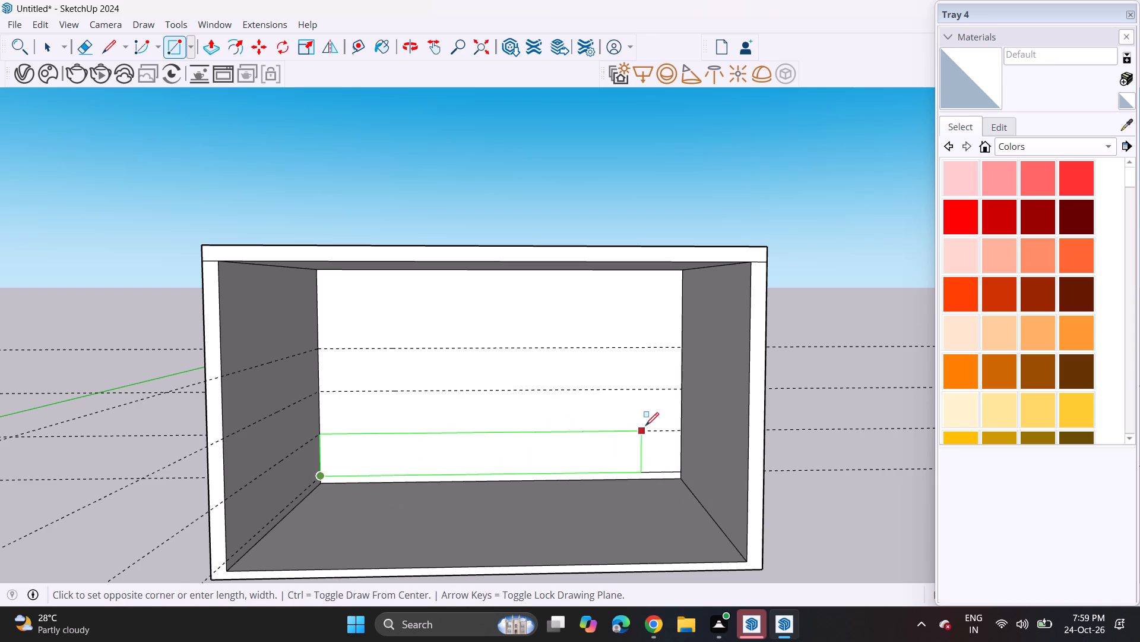
pyautogui.click(682, 430)
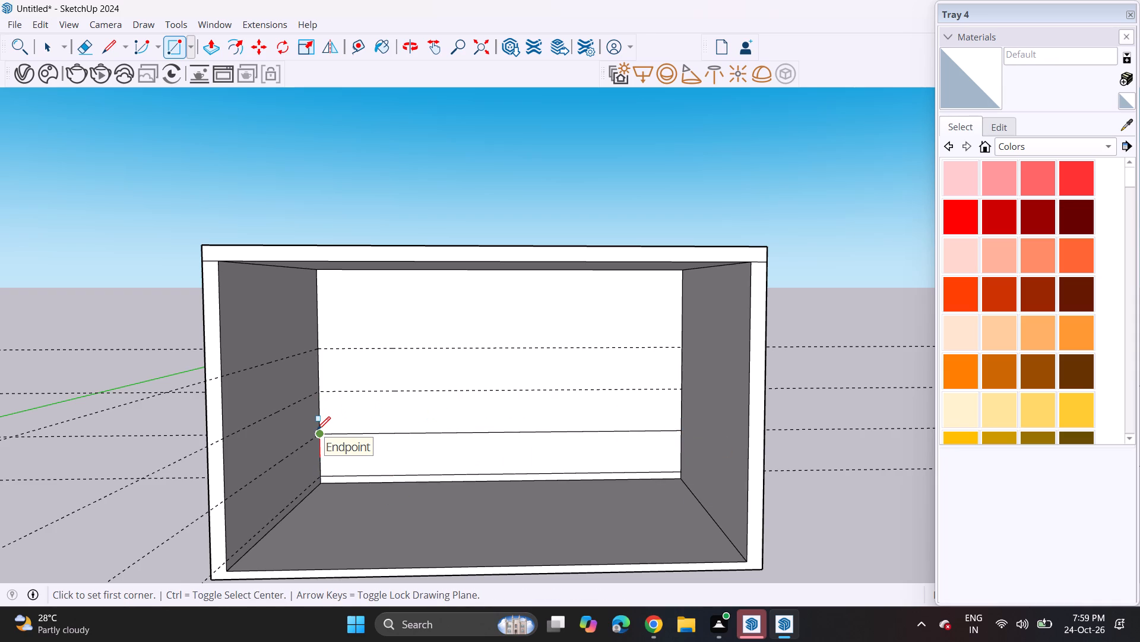
pyautogui.click(318, 391)
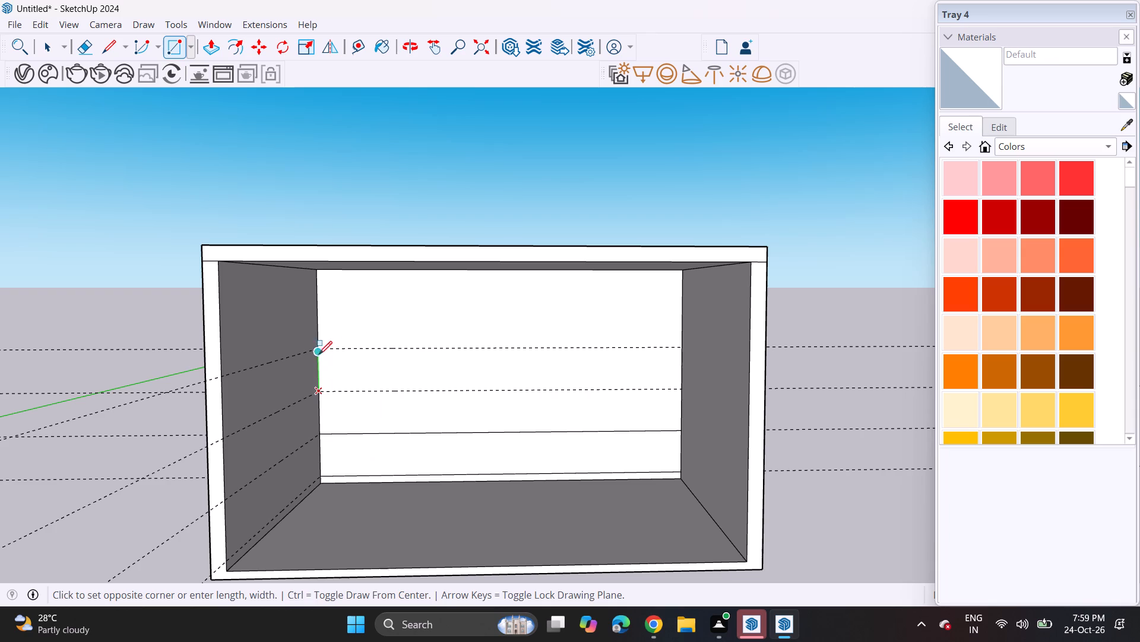
pyautogui.click(681, 348)
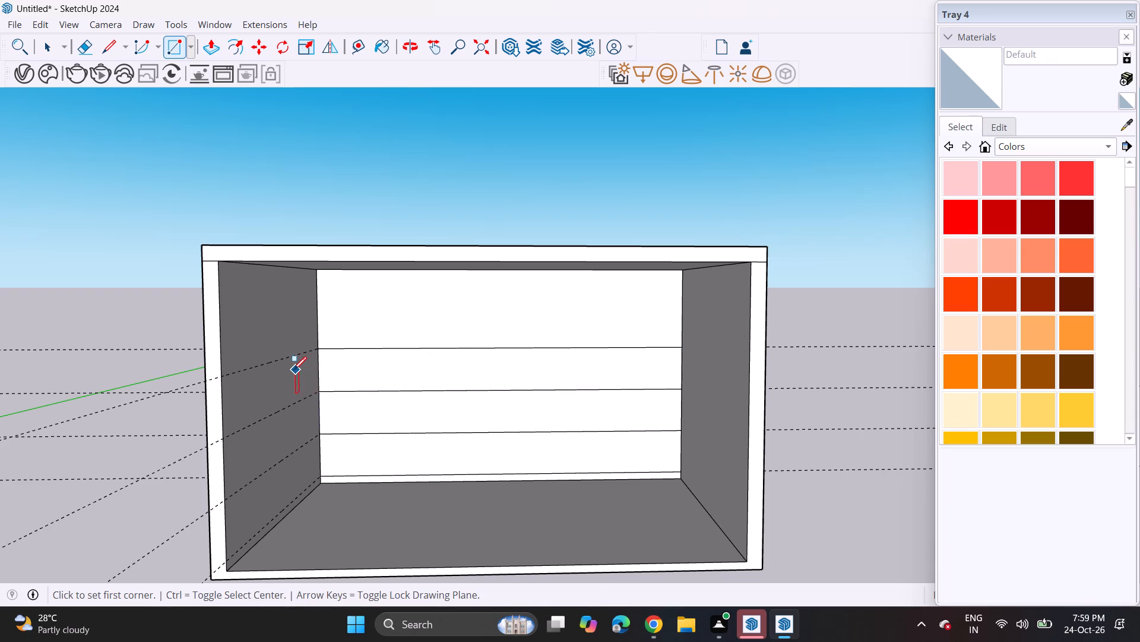
# Draw a vertical line from ceiling to floor across the bands, near the right end of the back wall.
pyautogui.scroll(1, 506, 353)
pyautogui.moveTo(503, 353); pyautogui.dragTo(491, 335, button='middle')
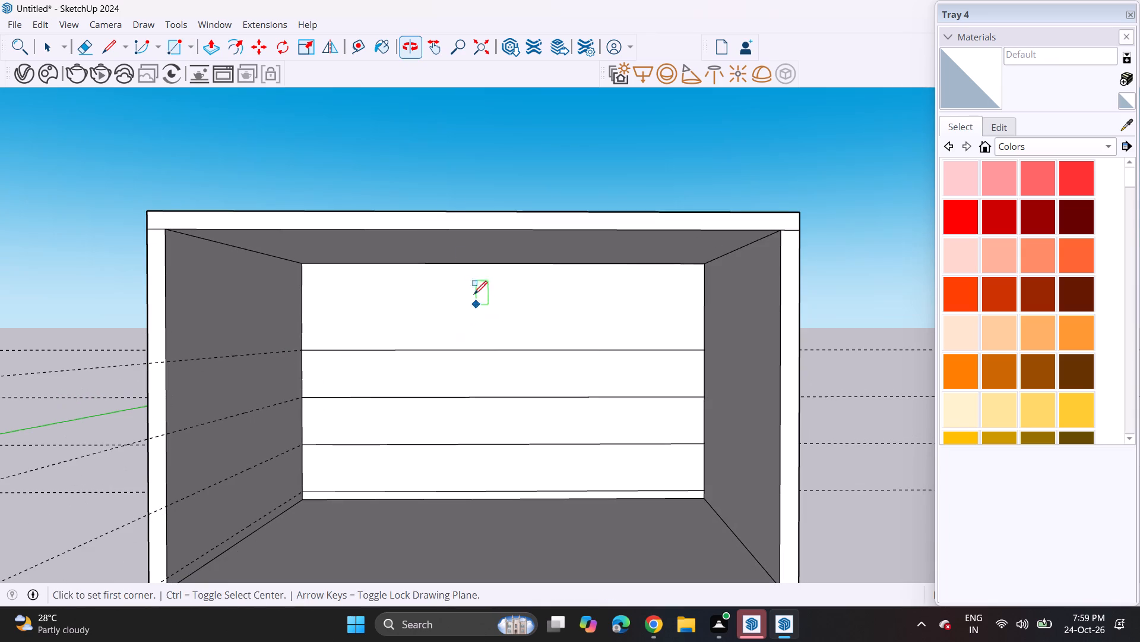
pyautogui.click(106, 43)
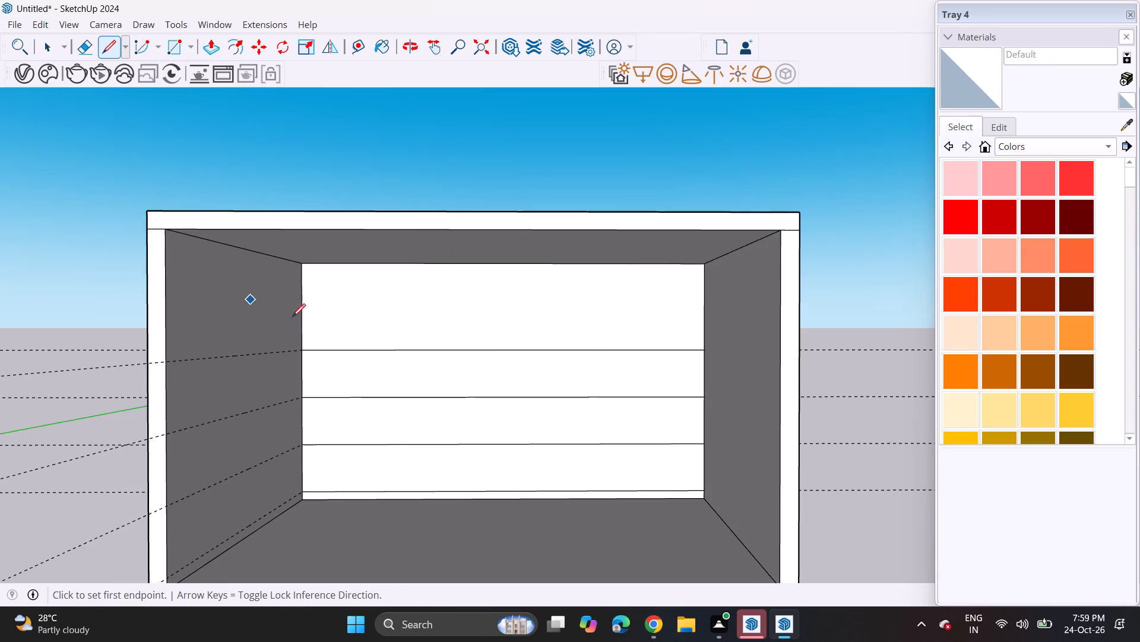
pyautogui.click(620, 268)
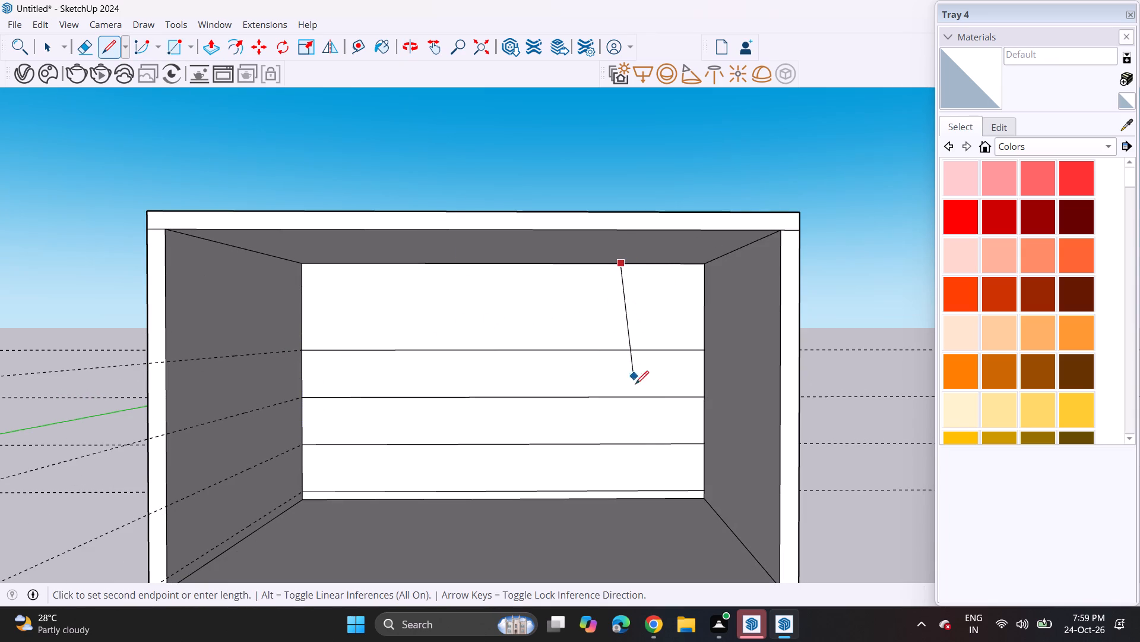
pyautogui.click(620, 497)
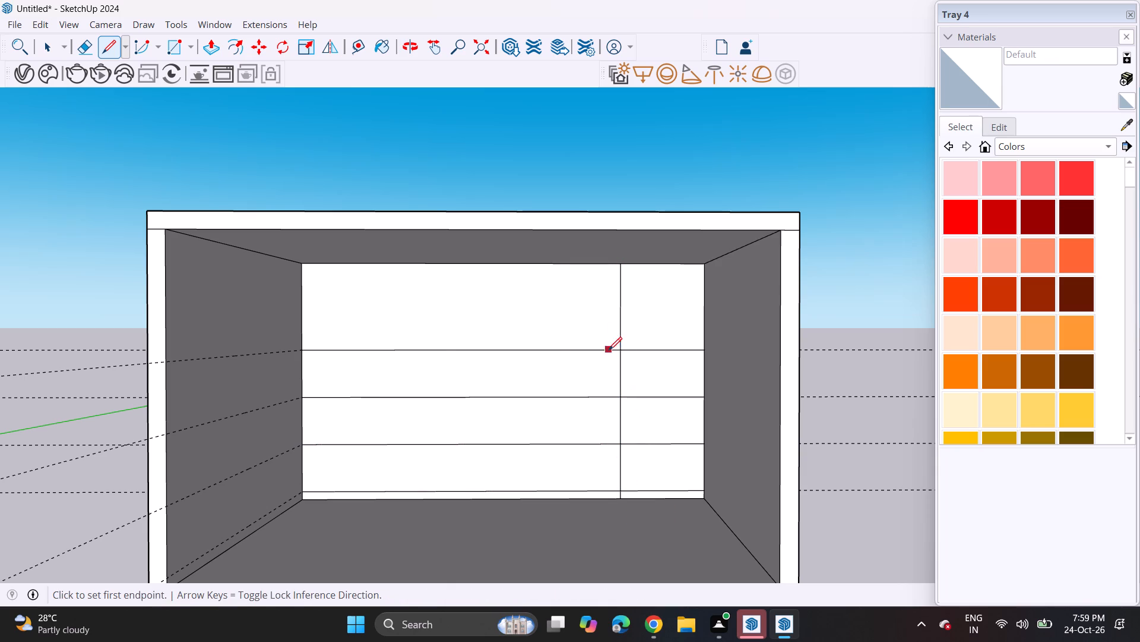
pyautogui.press('space')
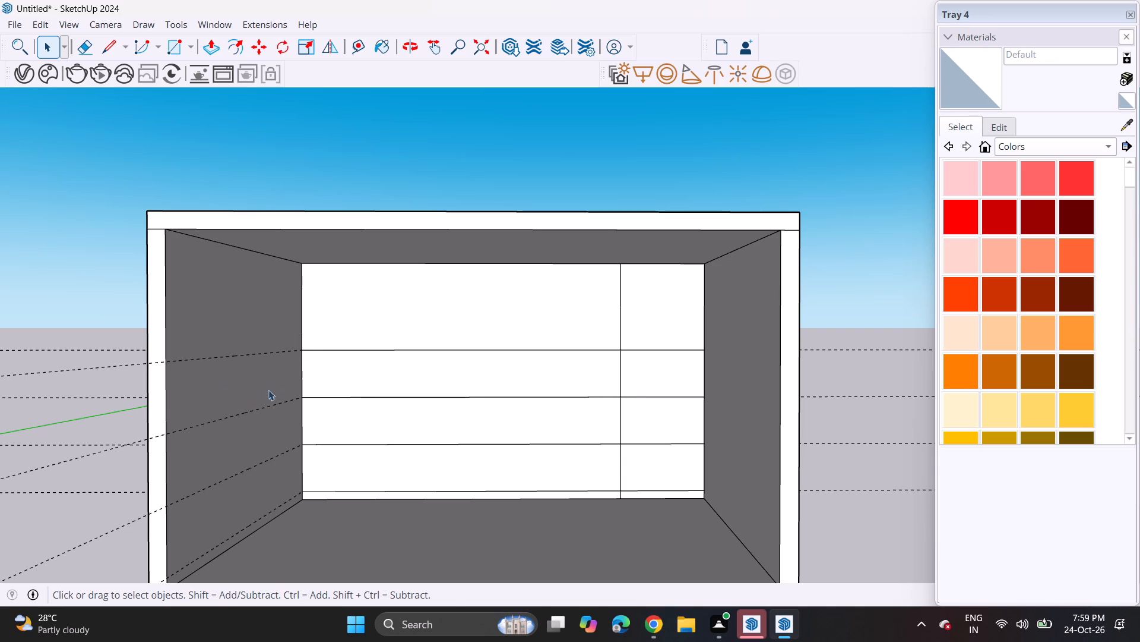
# Draw rectangles along the left wall: floor to the 4-inch guide, up to the next guide, and topmost guide to ceiling.
pyautogui.click(175, 46)
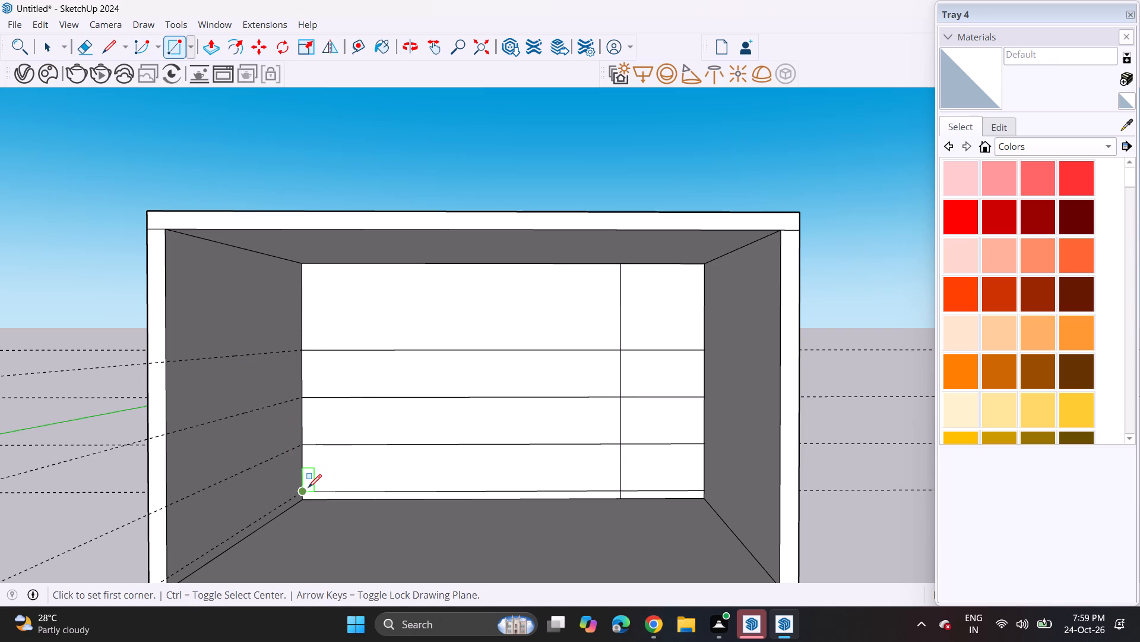
pyautogui.click(308, 487)
pyautogui.moveTo(207, 514); pyautogui.dragTo(227, 451, button='middle')
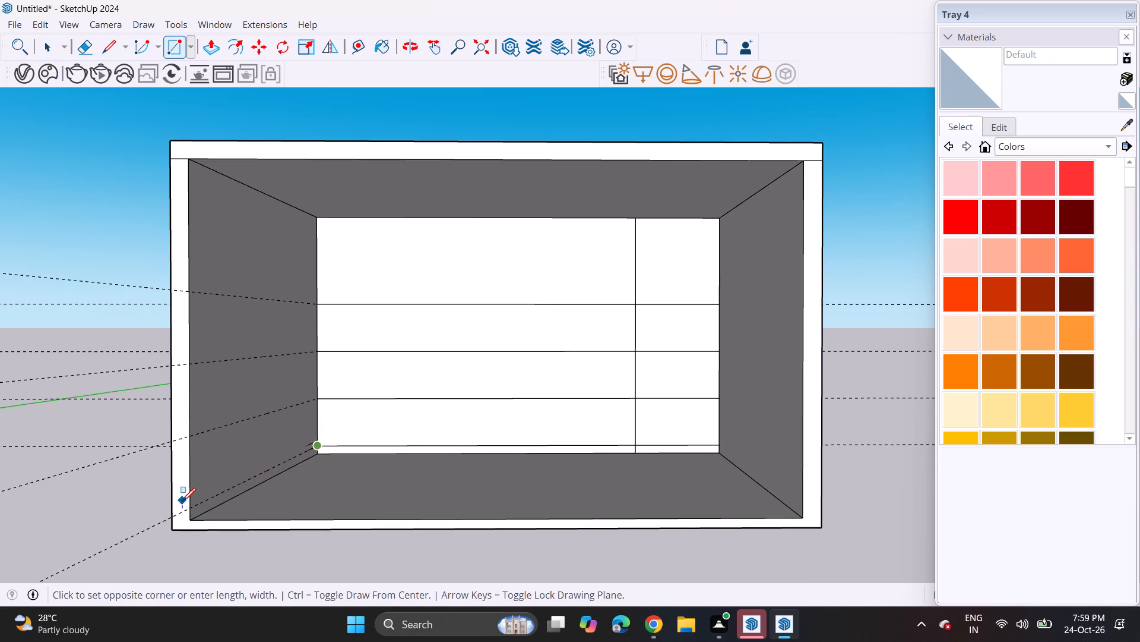
pyautogui.click(188, 517)
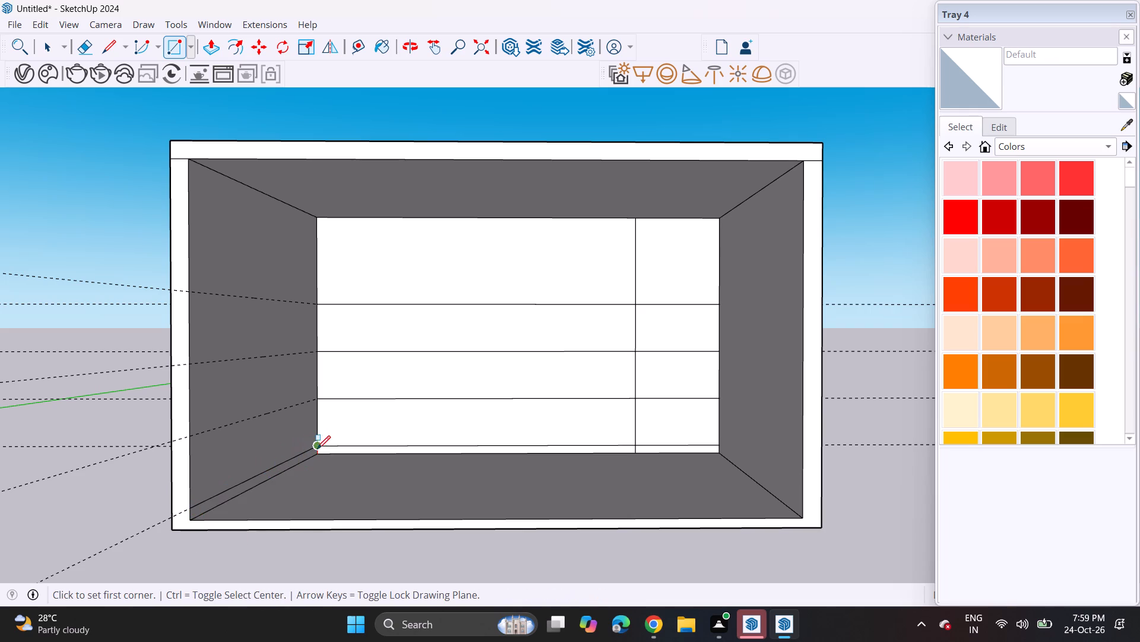
pyautogui.click(317, 443)
pyautogui.click(191, 437)
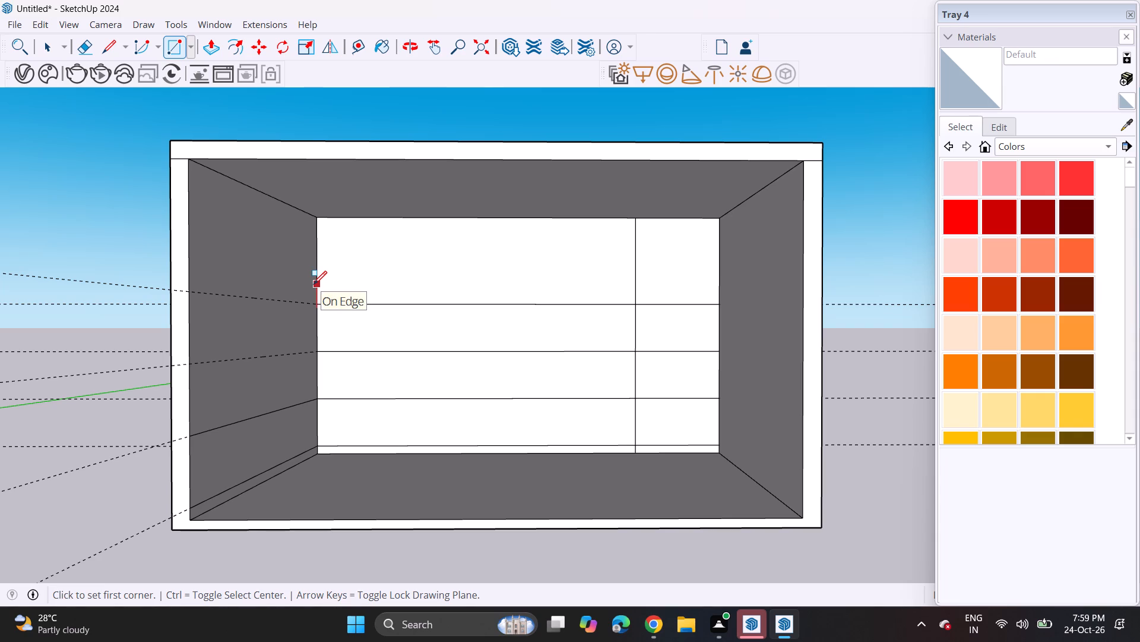
pyautogui.click(319, 303)
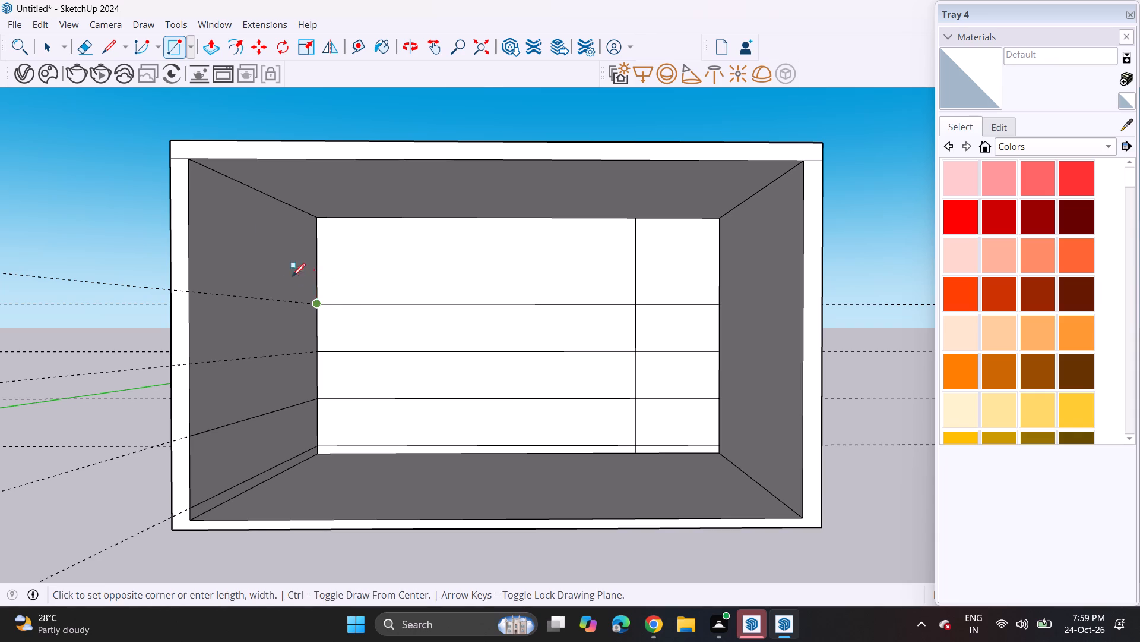
pyautogui.click(190, 159)
# Draw a short rectangle on the left wall between the upper two guides, starting from the back corner.
pyautogui.moveTo(332, 303); pyautogui.dragTo(251, 328, button='middle')
pyautogui.scroll(1, 381, 306)
pyautogui.scroll(-1, 381, 306)
pyautogui.scroll(3, 381, 306)
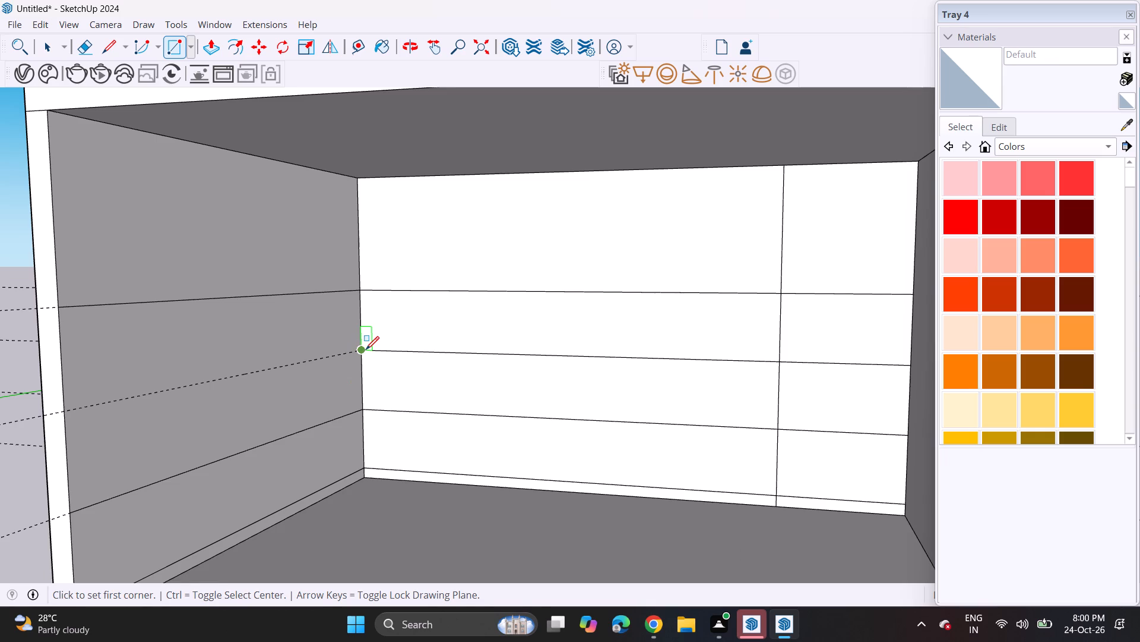
pyautogui.click(366, 350)
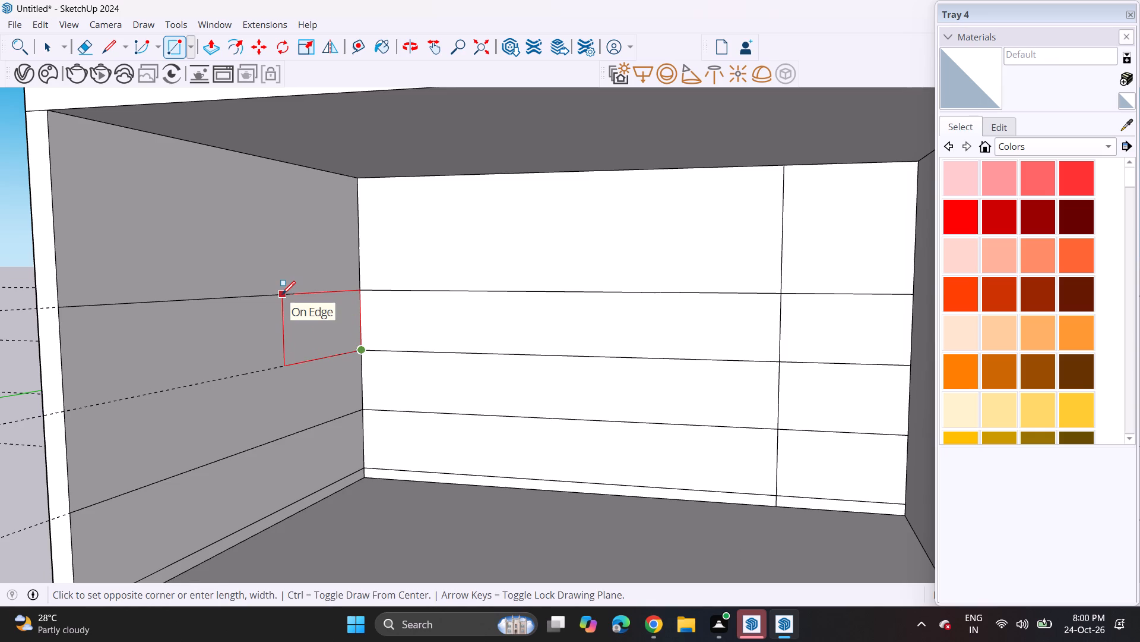
pyautogui.click(281, 294)
# Draw a window rectangle on the left wall, from the short rectangle's upper front corner down to above the lower cabinet line.
pyautogui.moveTo(268, 330); pyautogui.dragTo(294, 320, button='middle')
pyautogui.scroll(1, 273, 332)
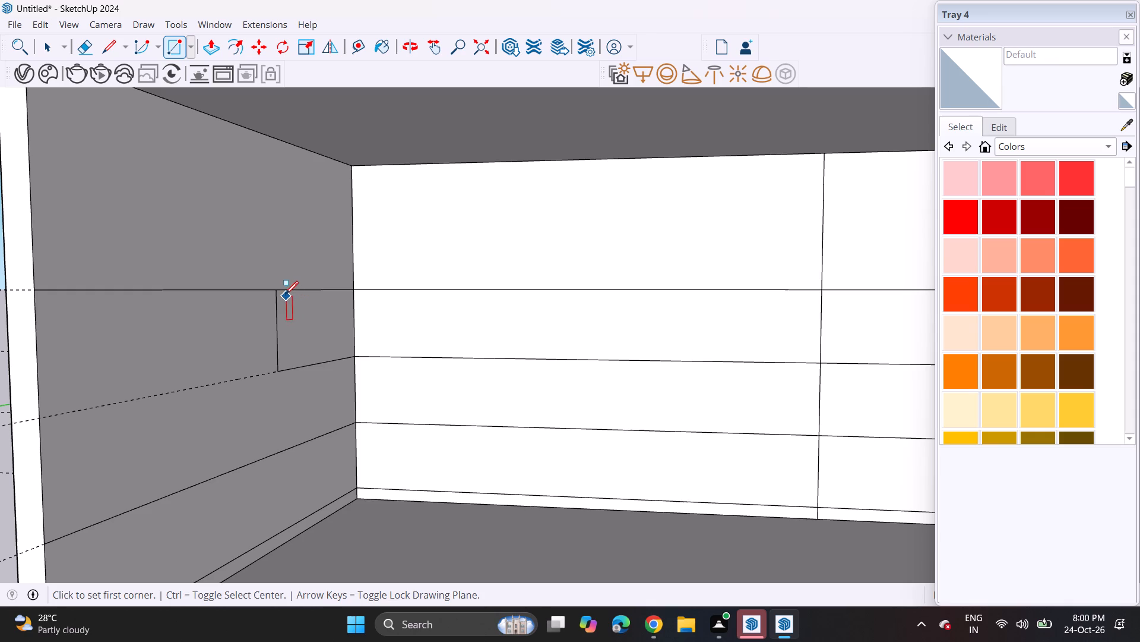
pyautogui.click(280, 290)
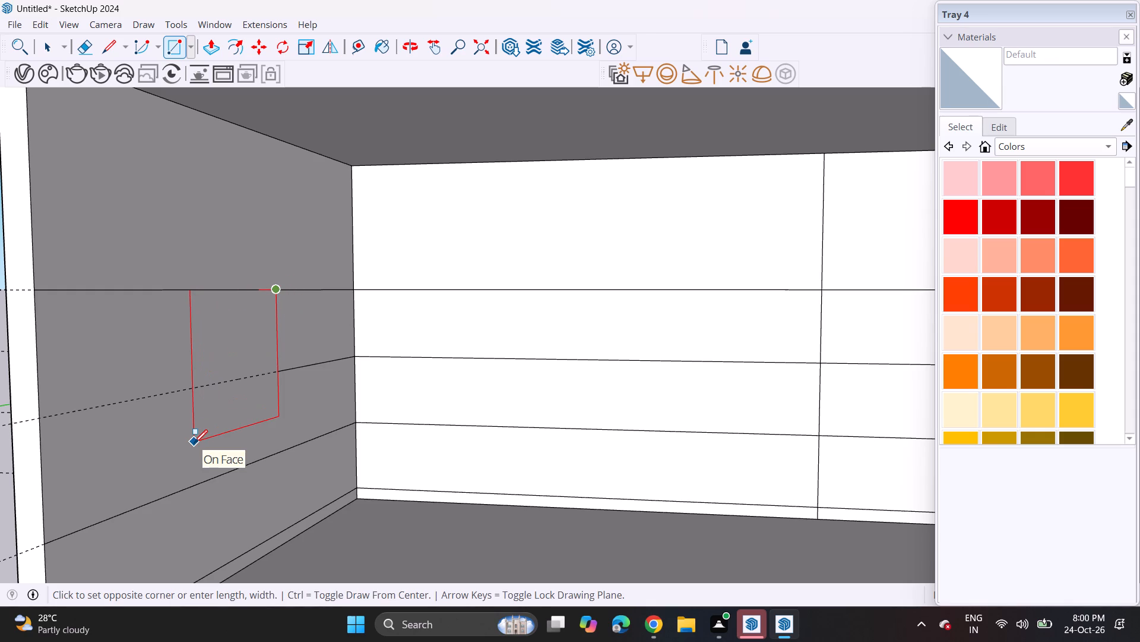
pyautogui.click(166, 462)
# Erase the guide crossing the window rectangle on the left wall.
pyautogui.click(83, 43)
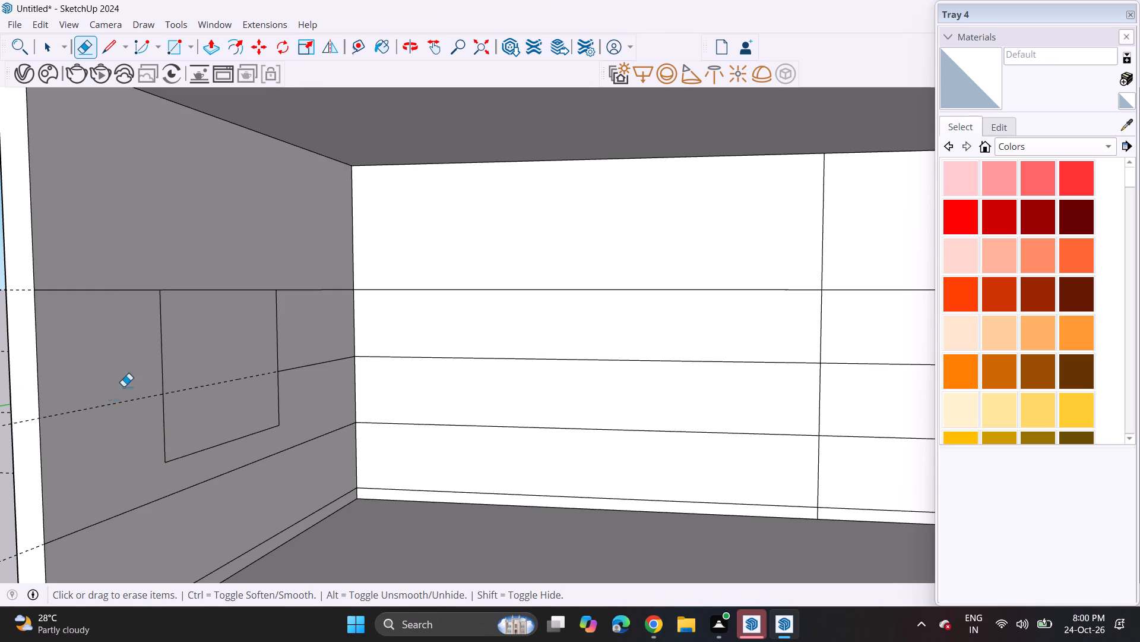
pyautogui.moveTo(119, 410); pyautogui.dragTo(134, 439)
pyautogui.moveTo(131, 398); pyautogui.dragTo(134, 416)
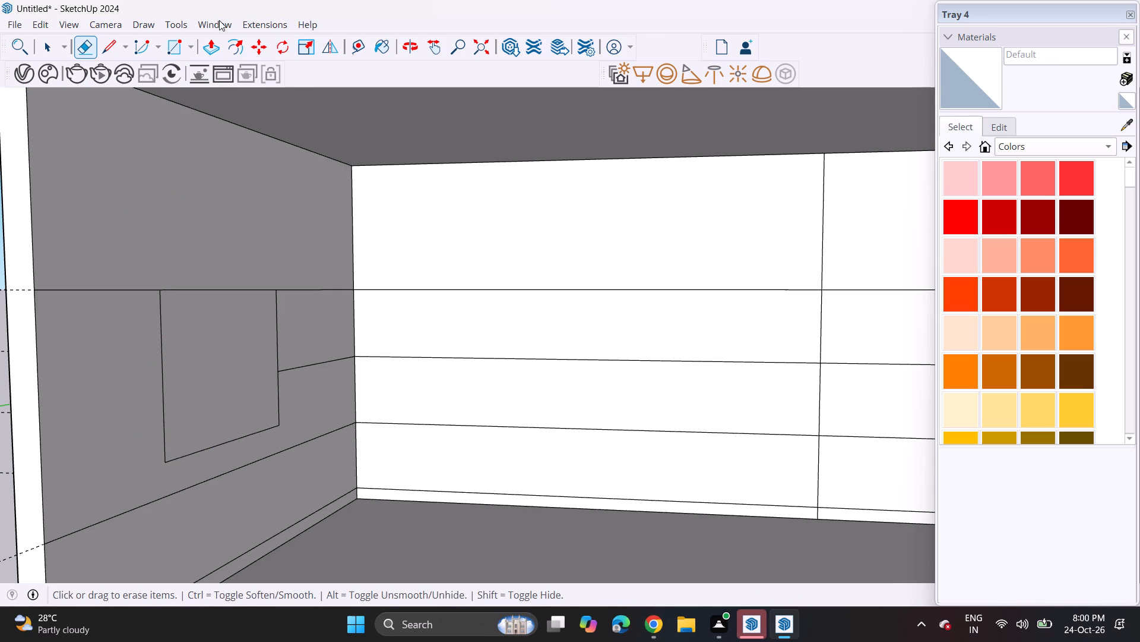
# Push the window rectangle through the left wall's full thickness to cut the opening.
pyautogui.click(201, 55)
pyautogui.click(218, 397)
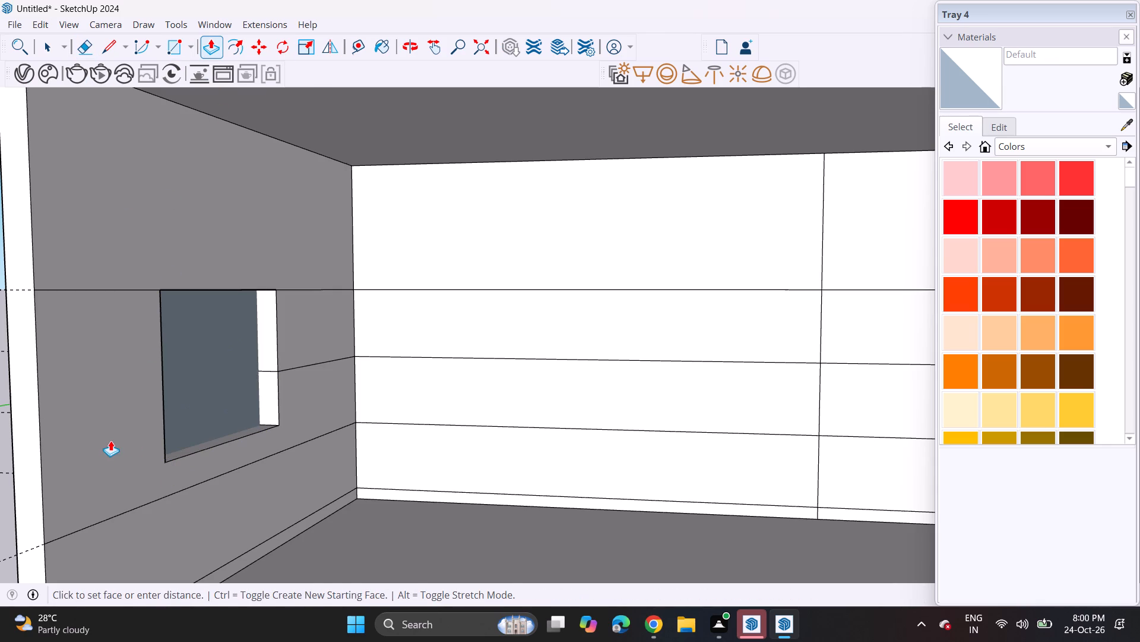
pyautogui.click(15, 466)
# Erase the leftover line across the side reveal of the window opening.
pyautogui.moveTo(170, 434); pyautogui.dragTo(250, 417, button='middle')
pyautogui.scroll(-4, 250, 417)
pyautogui.keyDown('shift'); pyautogui.moveTo(299, 409); pyautogui.dragTo(223, 424, button='middle'); pyautogui.keyUp('shift')
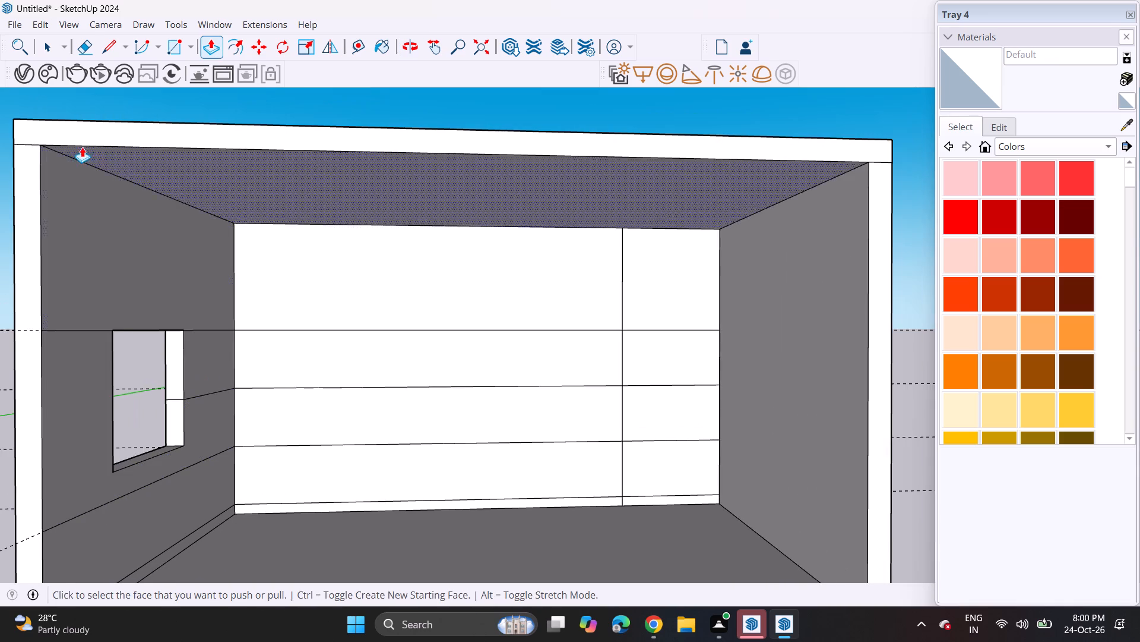
pyautogui.click(83, 43)
pyautogui.click(173, 401)
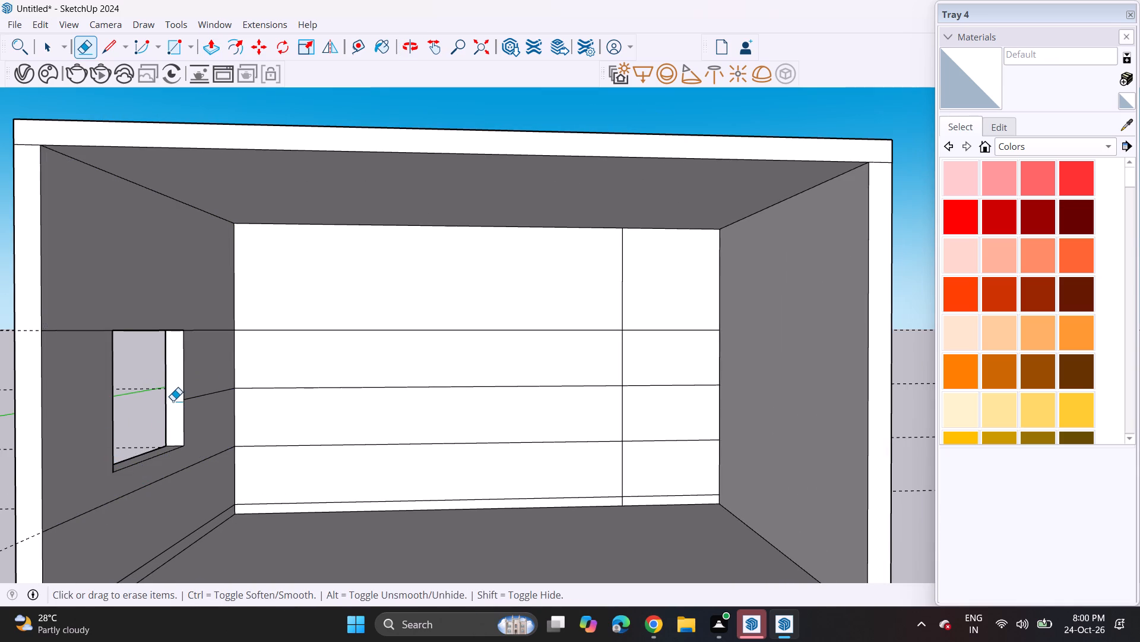
# Pull the 4-inch strip at the base of the left wall out 1'9 into the room.
pyautogui.keyDown('shift'); pyautogui.moveTo(226, 471); pyautogui.dragTo(209, 471, button='middle'); pyautogui.keyUp('shift')
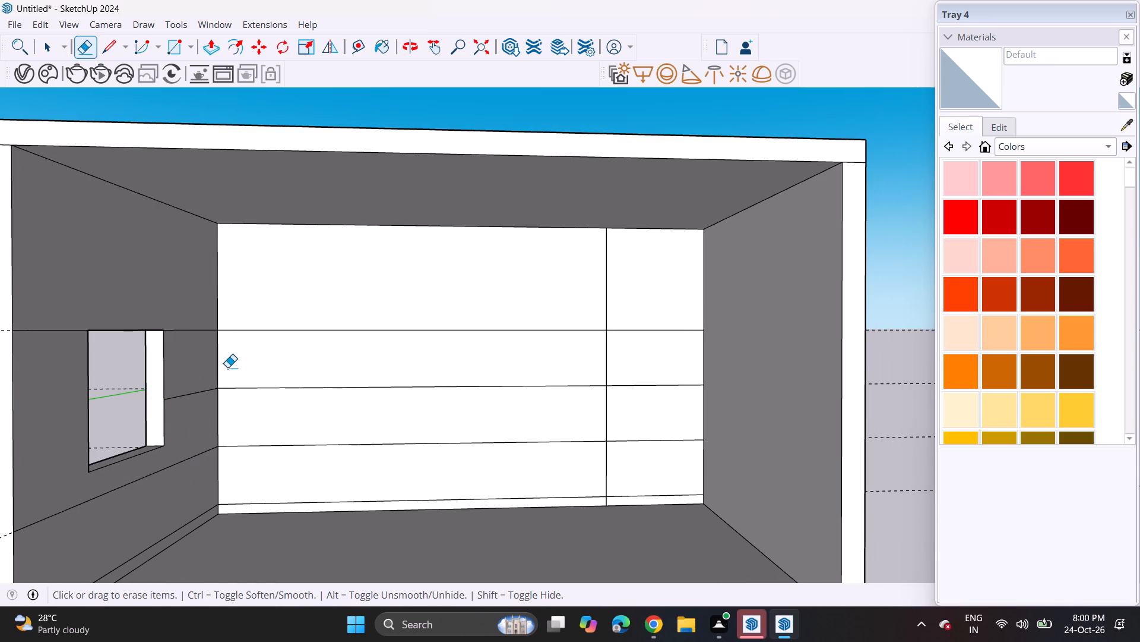
pyautogui.click(202, 49)
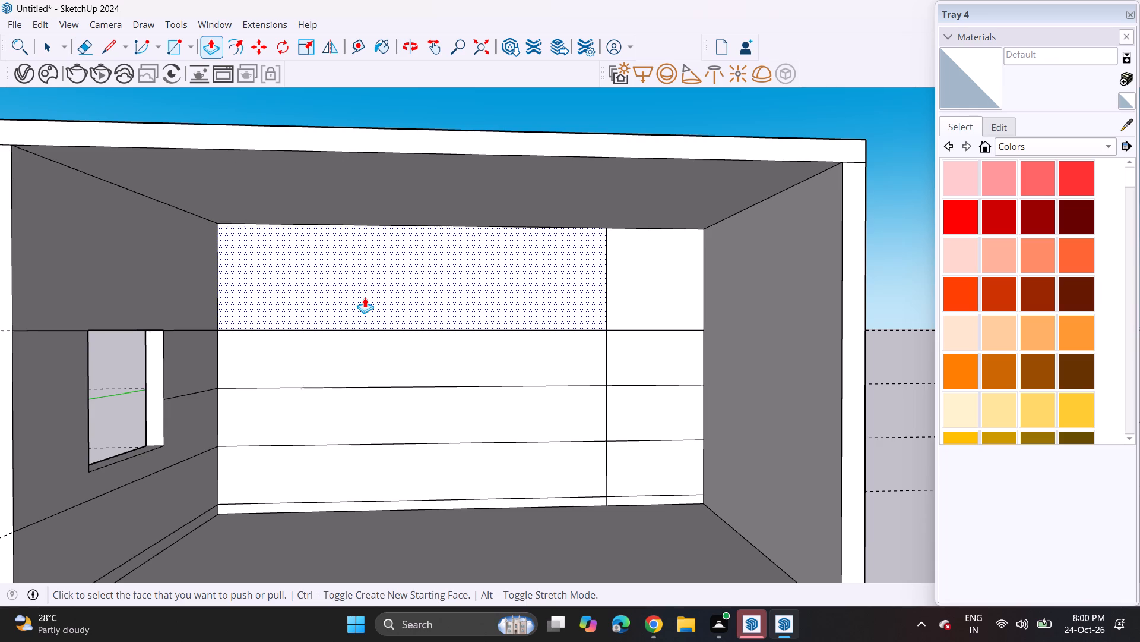
pyautogui.scroll(-4, 365, 297)
pyautogui.moveTo(303, 335); pyautogui.dragTo(325, 389, button='middle')
pyautogui.scroll(4, 222, 314)
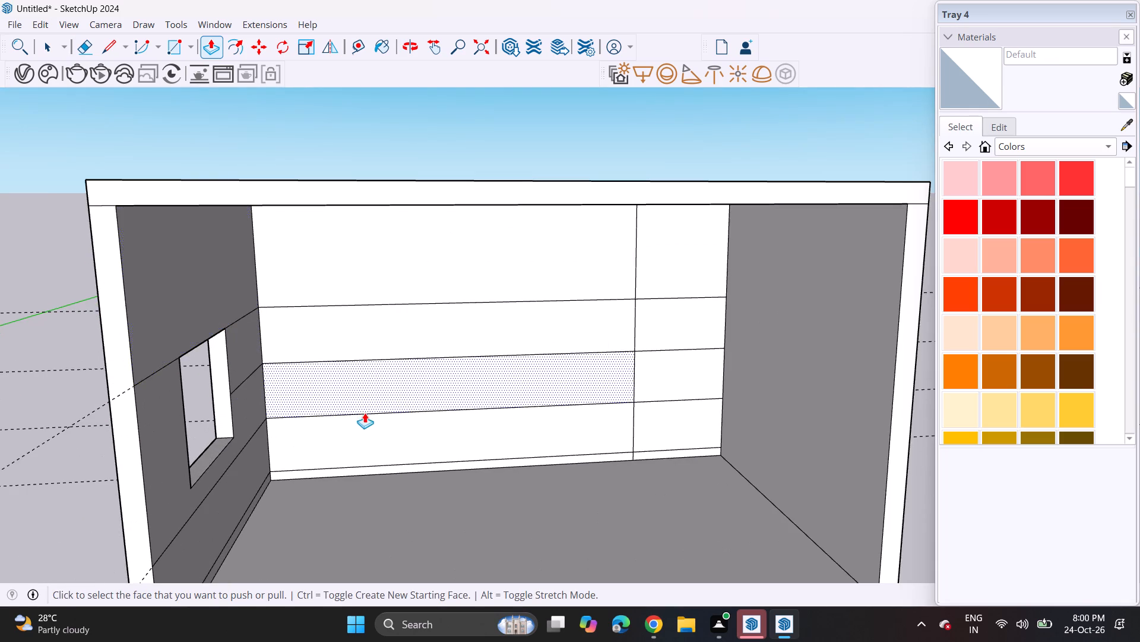
pyautogui.moveTo(365, 413); pyautogui.dragTo(337, 370, button='middle')
pyautogui.scroll(1, 364, 413)
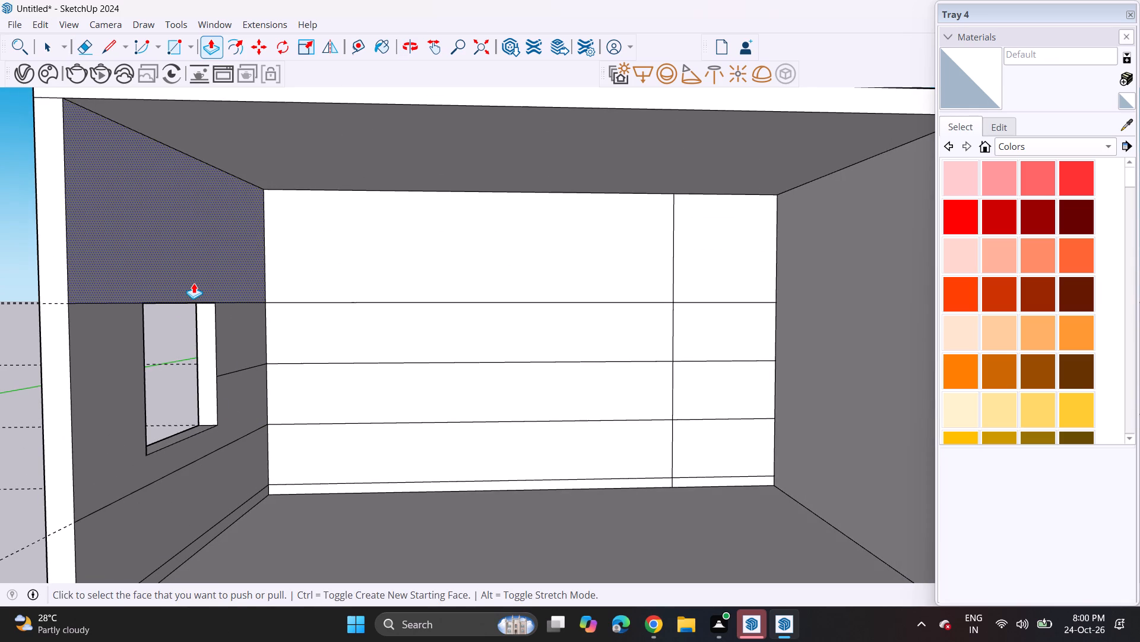
pyautogui.click(226, 520)
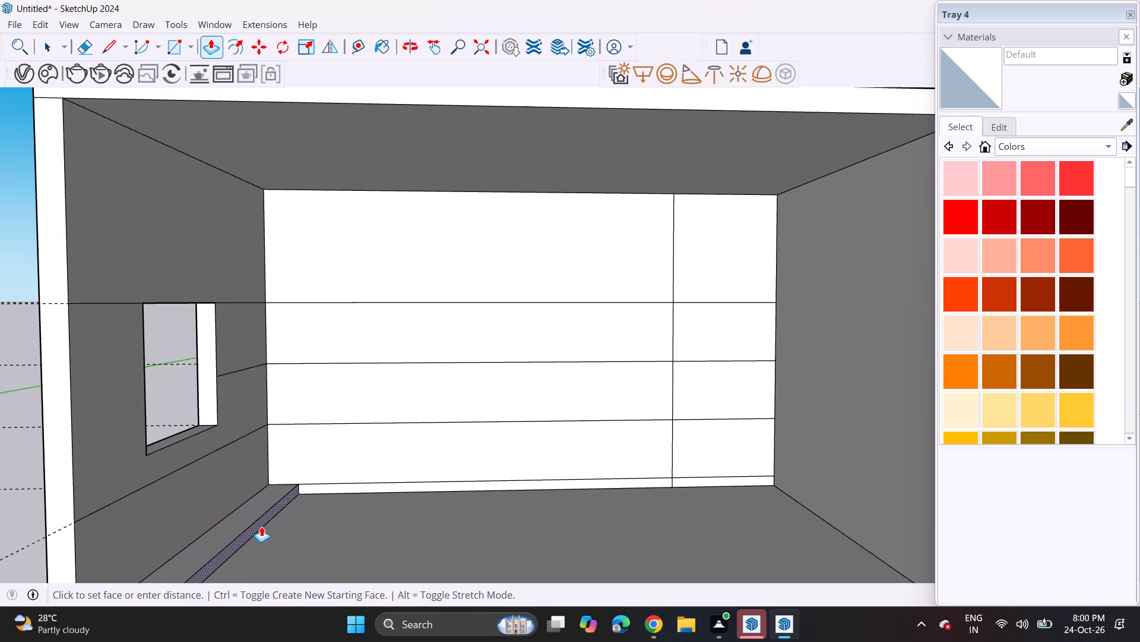
pyautogui.press('1')
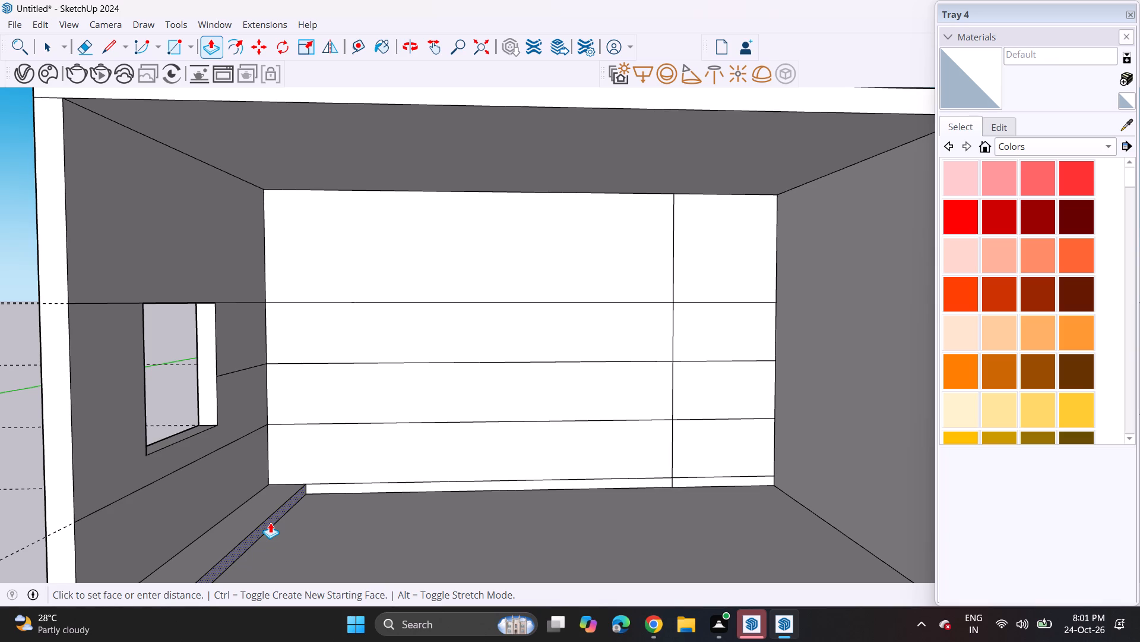
pyautogui.press('1')
pyautogui.press("'")
pyautogui.press('9')
pyautogui.press('Return')
# Undo the last plinth pull and pull the left wall's 4-inch base strip out 1'8 into the room instead.
pyautogui.hotkey('ctrl', 'z')
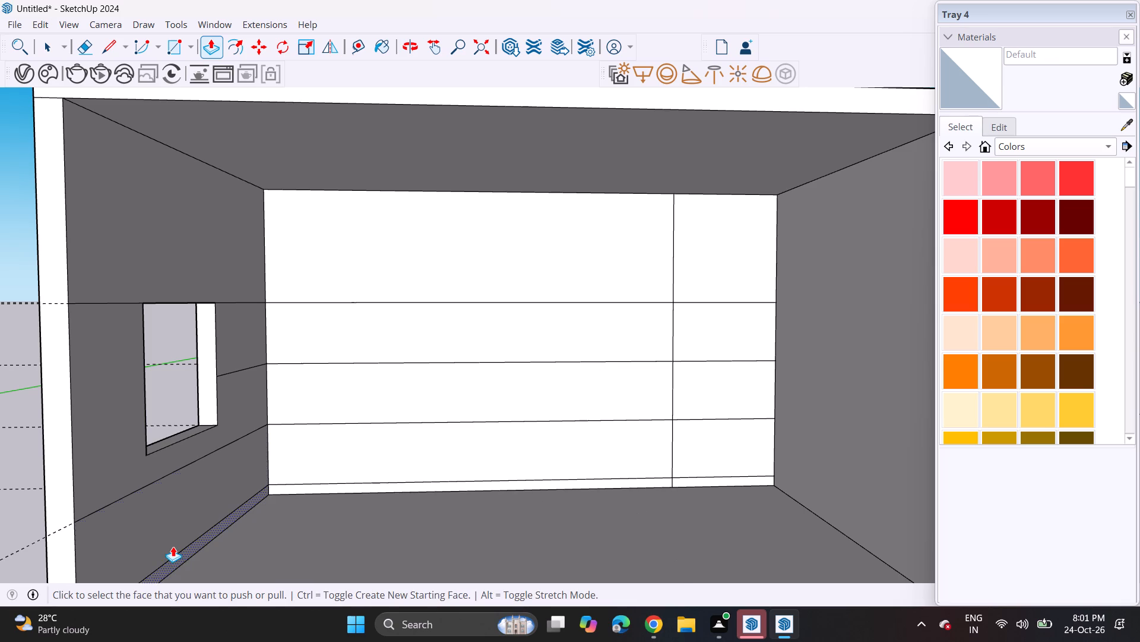
pyautogui.click(179, 558)
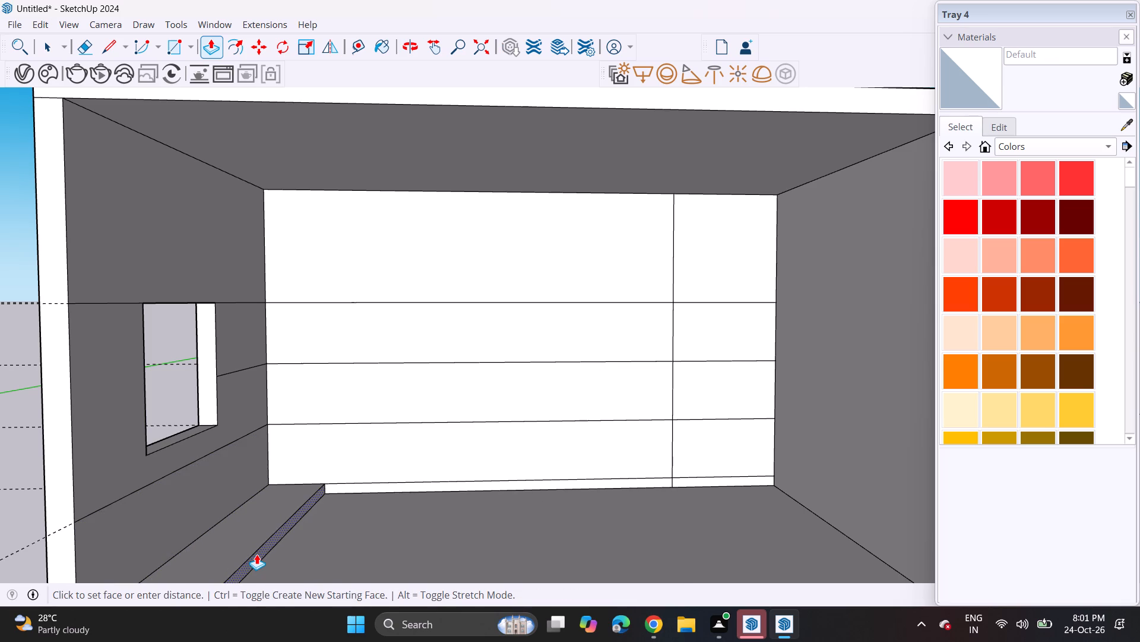
pyautogui.press('1')
pyautogui.press("'")
pyautogui.press('8')
pyautogui.press('Return')
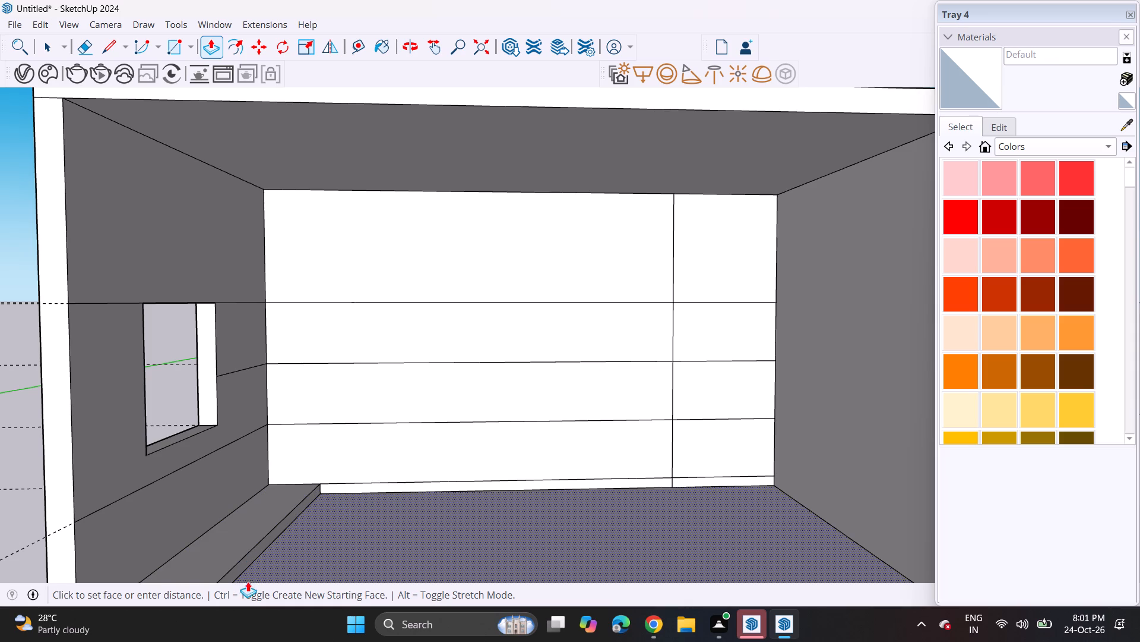
# Repeat the 1'8 pull on the back wall's base strip, from the left plinth to the vertical dividing line.
pyautogui.scroll(-3, 364, 480)
pyautogui.keyDown('shift'); pyautogui.moveTo(364, 480); pyautogui.dragTo(365, 481, button='middle'); pyautogui.keyUp('shift')
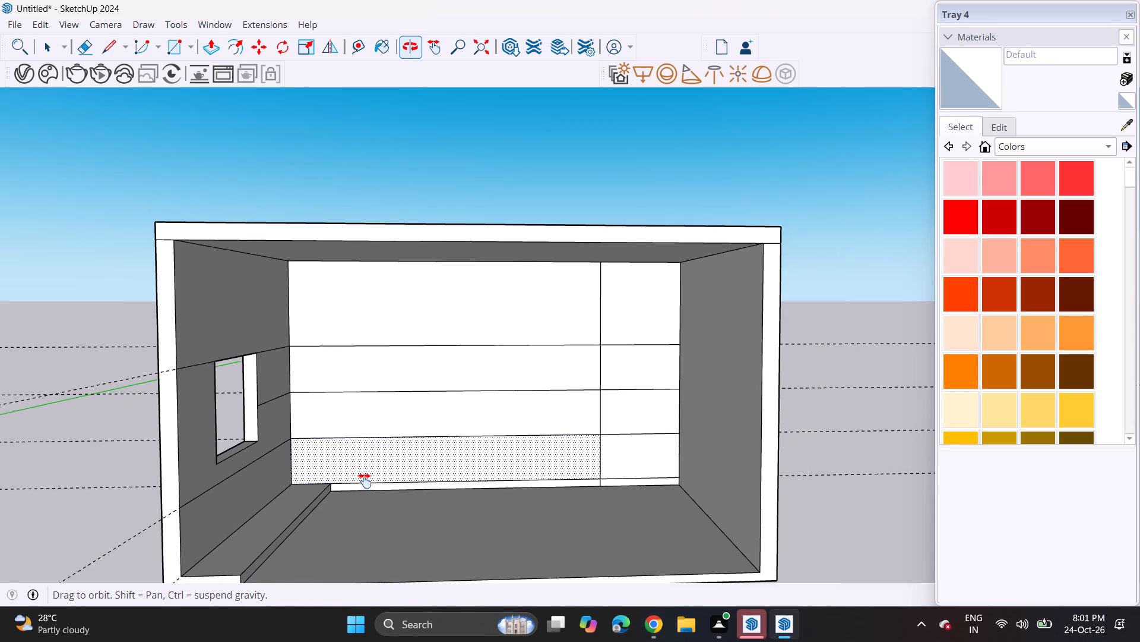
pyautogui.keyDown('shift'); pyautogui.moveTo(365, 481); pyautogui.dragTo(365, 405, button='middle'); pyautogui.keyUp('shift')
pyautogui.moveTo(363, 414); pyautogui.dragTo(369, 447, button='middle')
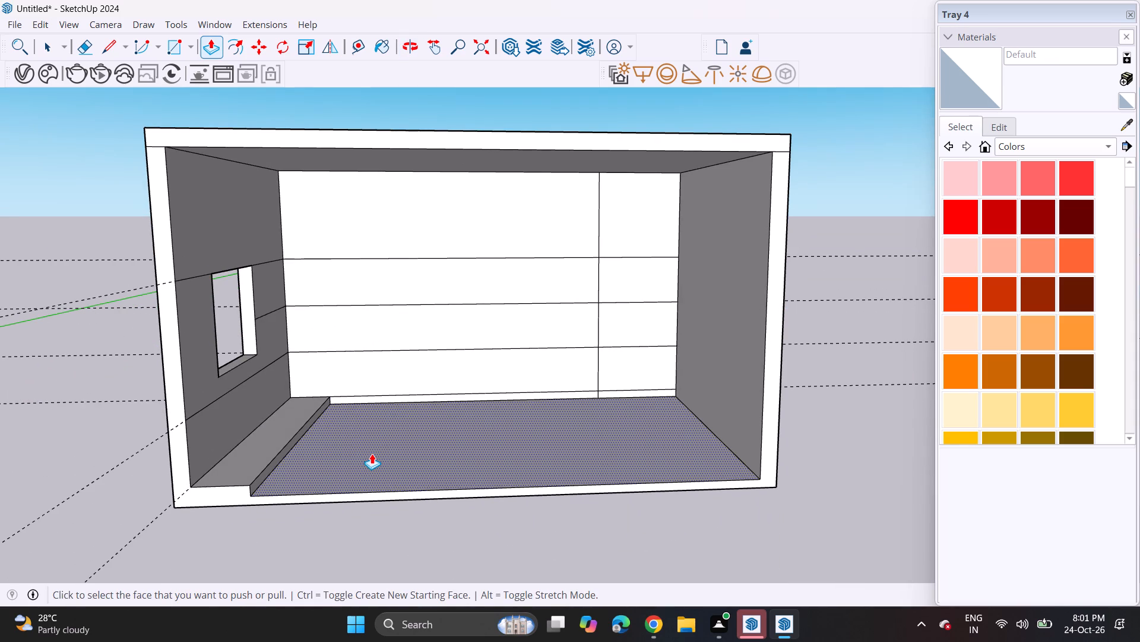
pyautogui.scroll(2, 343, 402)
pyautogui.scroll(-1, 343, 402)
pyautogui.scroll(2, 343, 402)
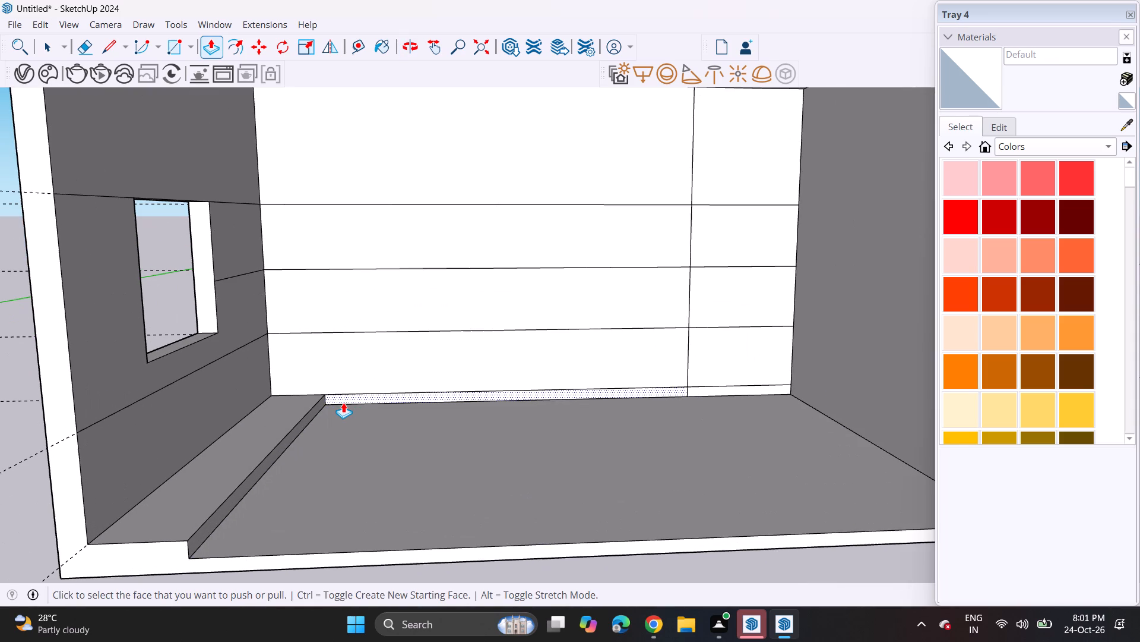
pyautogui.doubleClick(343, 404)
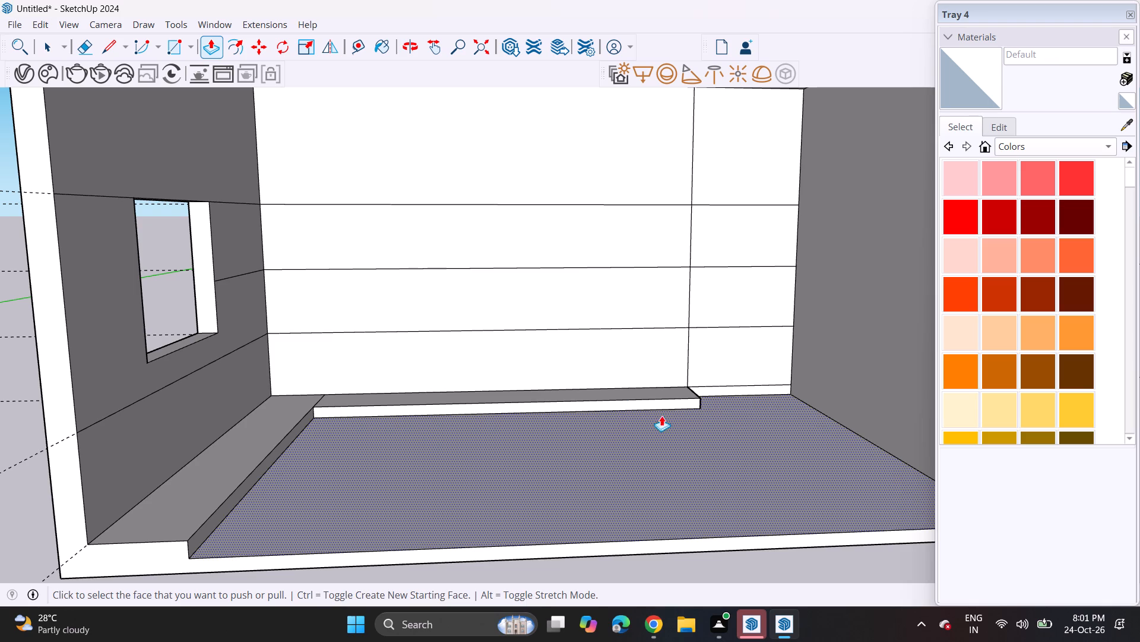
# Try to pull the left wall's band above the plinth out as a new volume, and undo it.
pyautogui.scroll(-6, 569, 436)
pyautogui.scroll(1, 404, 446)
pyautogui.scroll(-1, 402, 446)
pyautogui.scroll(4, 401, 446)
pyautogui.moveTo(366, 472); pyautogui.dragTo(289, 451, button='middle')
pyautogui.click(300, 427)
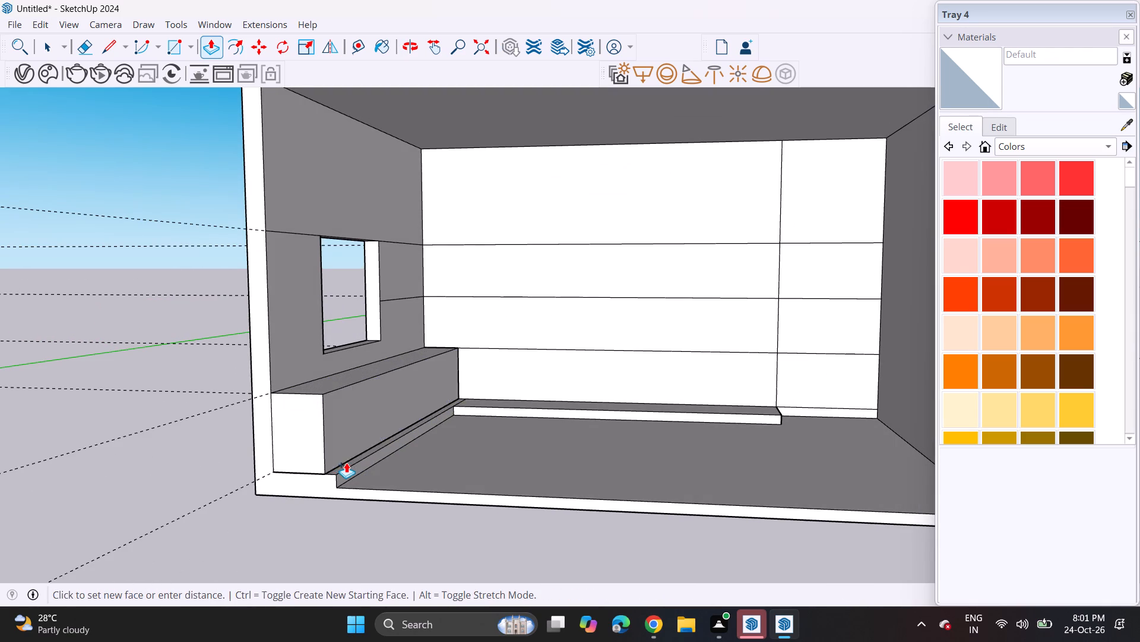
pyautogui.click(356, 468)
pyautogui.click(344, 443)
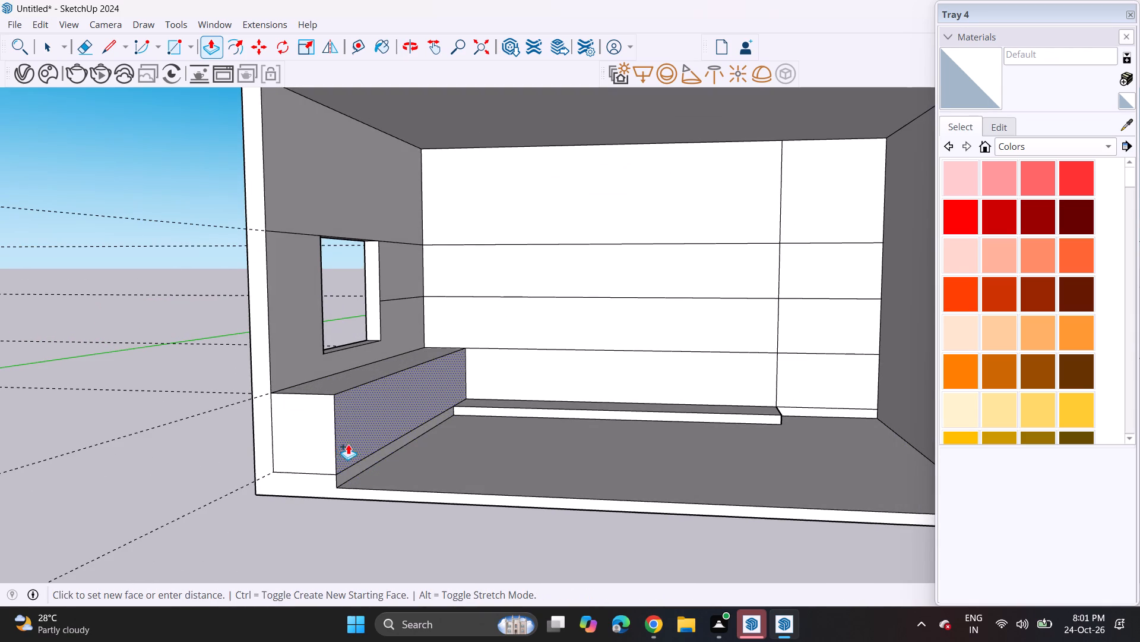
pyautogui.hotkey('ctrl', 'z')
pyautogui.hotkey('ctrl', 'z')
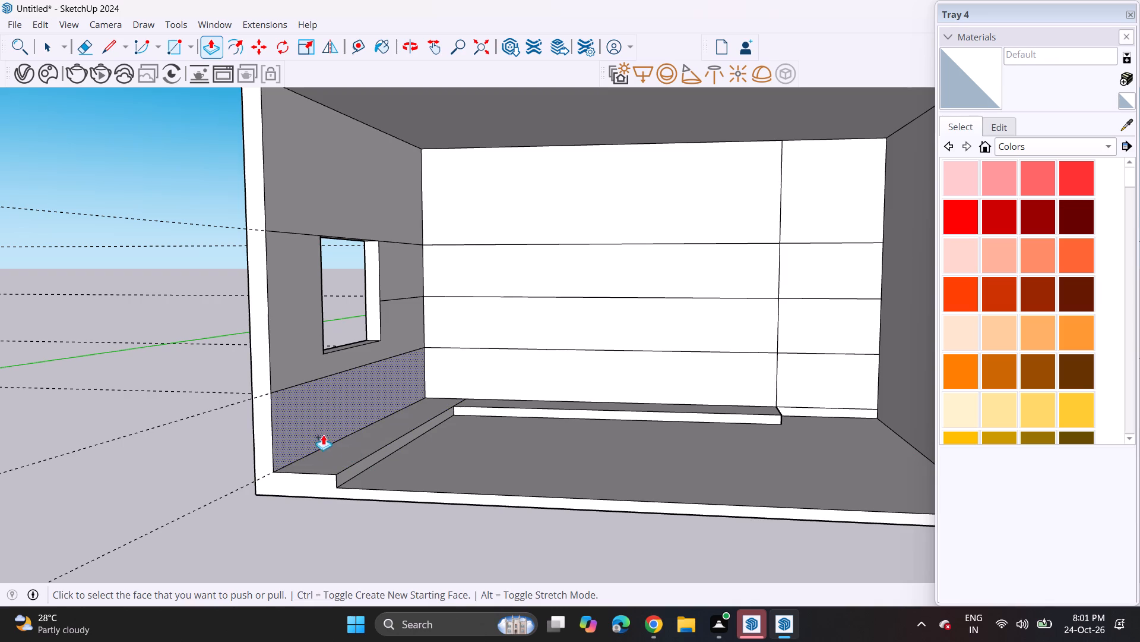
# Pull the bands above the plinths on the left and back walls out 2' as new base cabinet volumes.
pyautogui.click(309, 427)
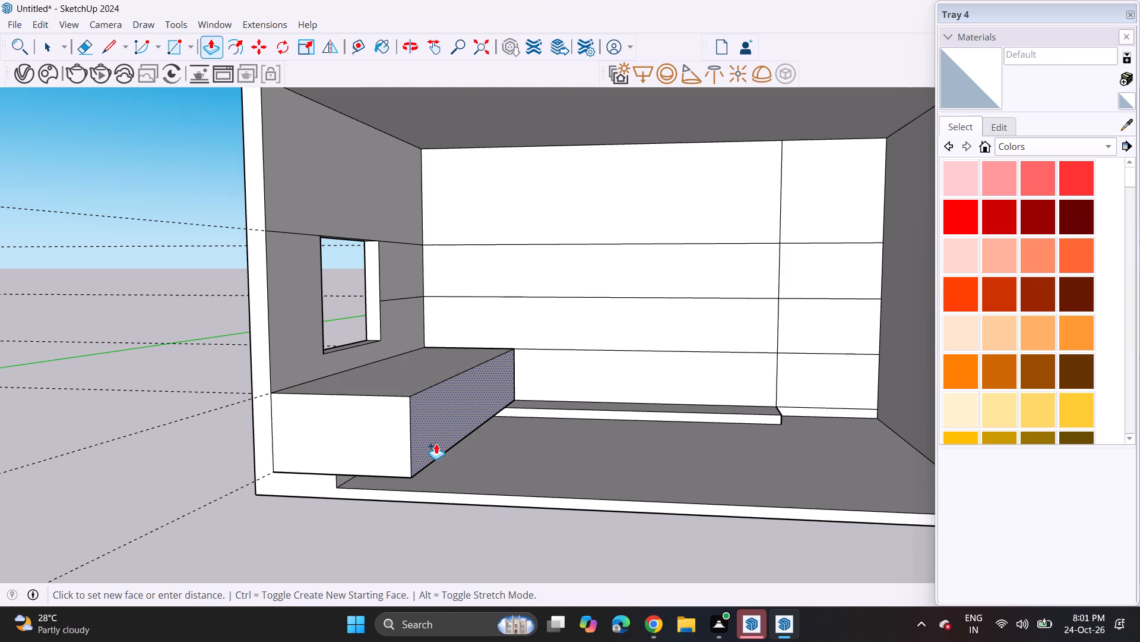
pyautogui.write("2'")
pyautogui.press('Return')
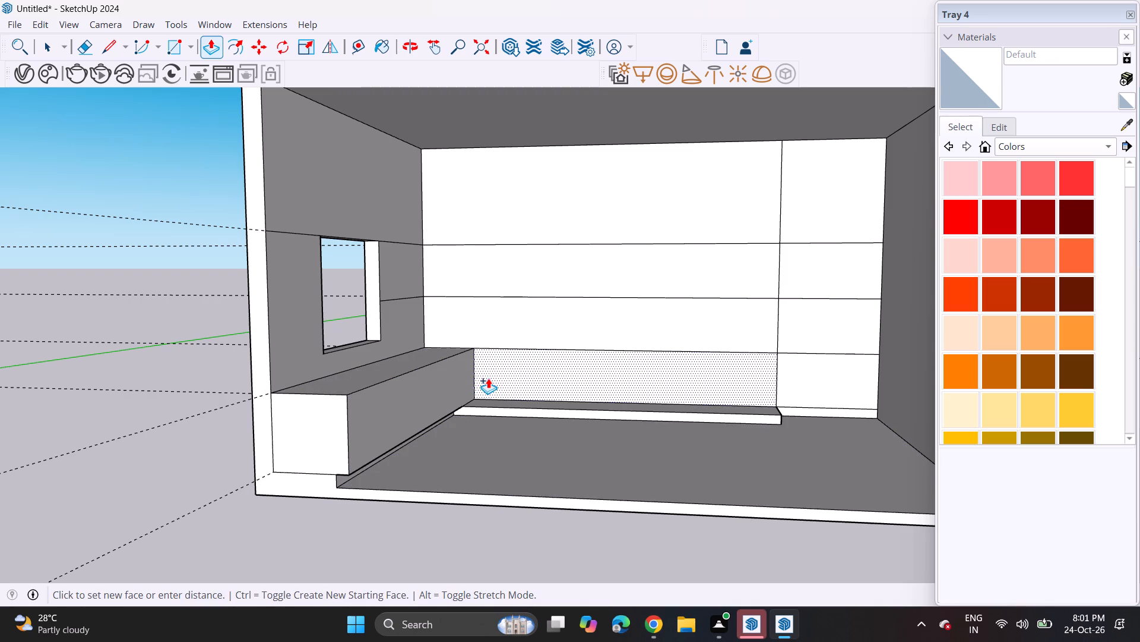
pyautogui.doubleClick(489, 379)
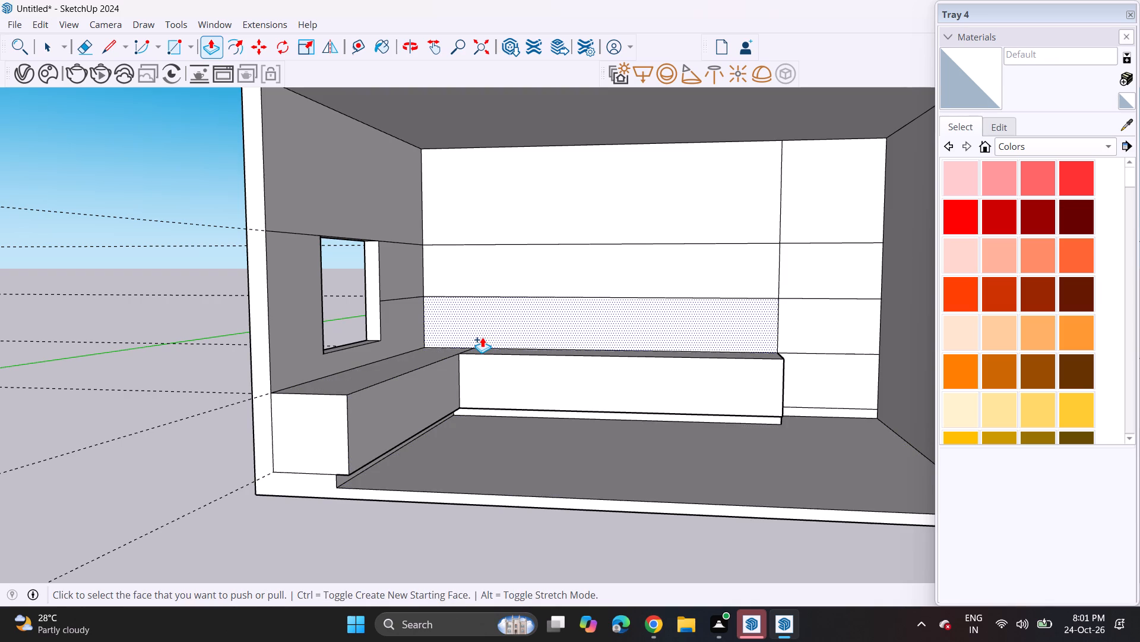
# Pull the uppermost bands of the back and left walls out 1'8 as new wall cabinet volumes.
pyautogui.click(565, 214)
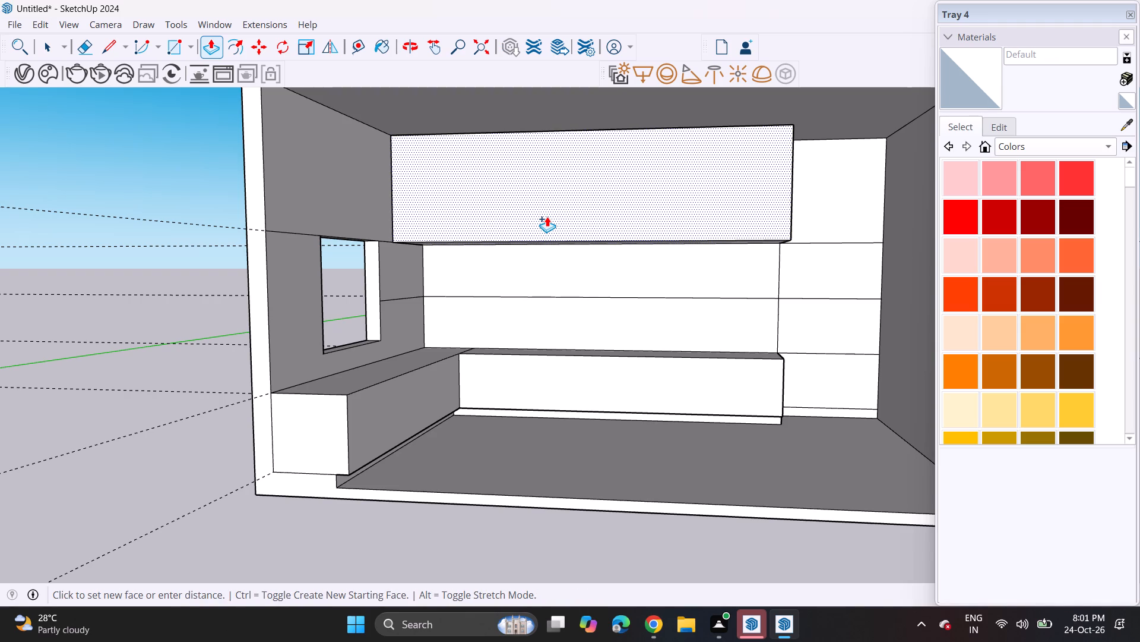
pyautogui.write("1'8")
pyautogui.press('Return')
pyautogui.doubleClick(382, 194)
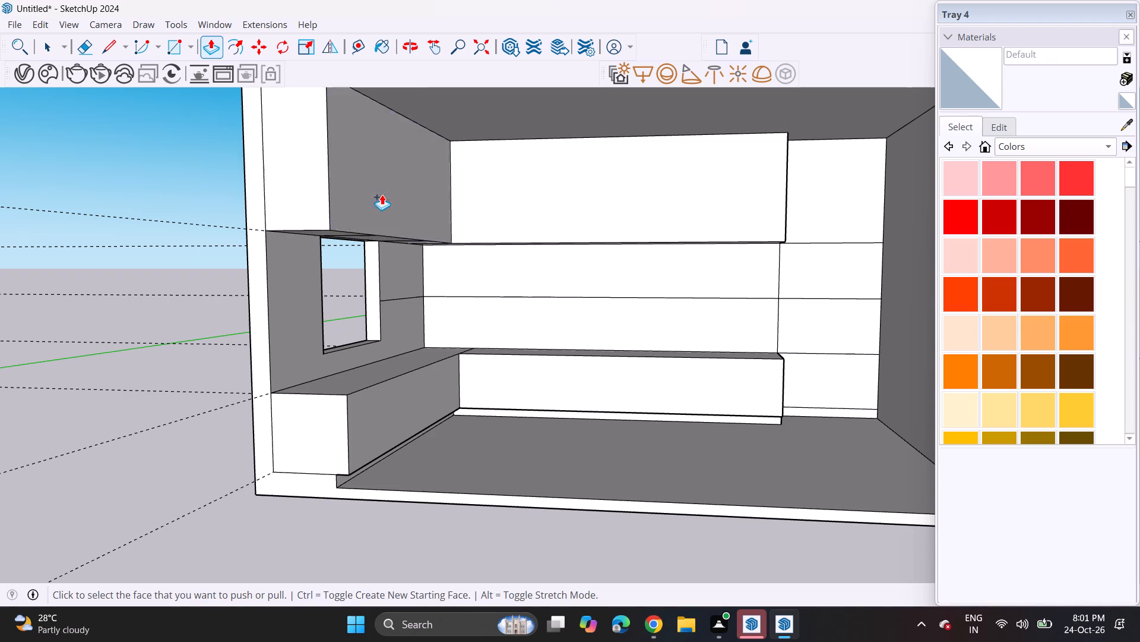
# Draw a vertical line near the middle of the back base cabinet's front face, from top edge to bottom edge.
pyautogui.moveTo(420, 259); pyautogui.dragTo(439, 251, button='middle')
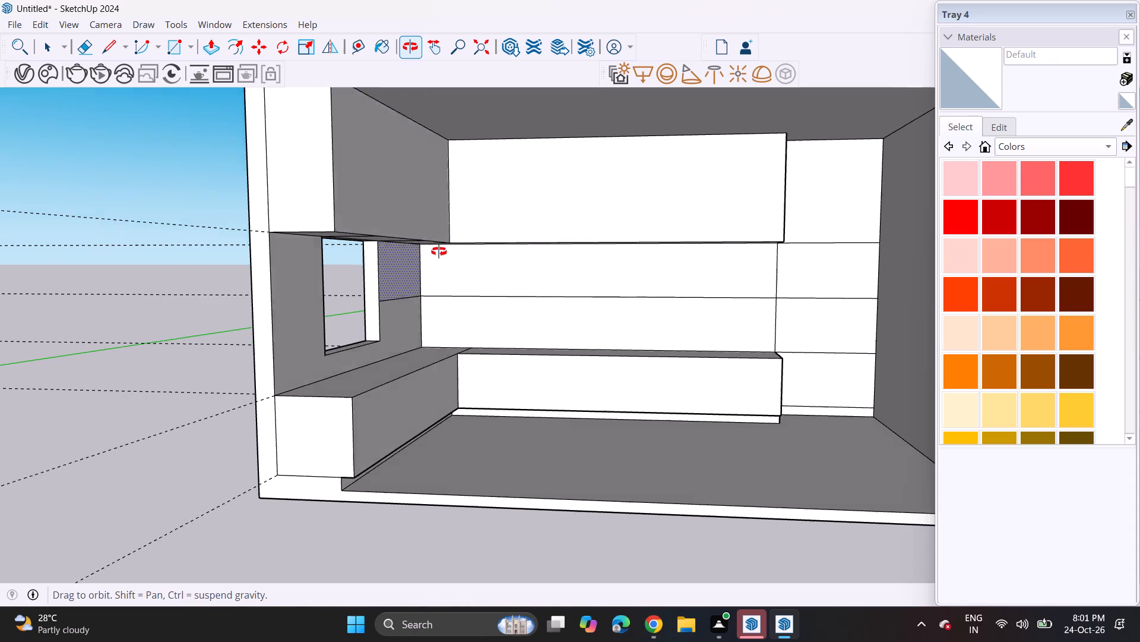
pyautogui.moveTo(439, 251); pyautogui.dragTo(453, 240, button='middle')
pyautogui.keyDown('shift'); pyautogui.moveTo(449, 254); pyautogui.dragTo(374, 267, button='middle'); pyautogui.keyUp('shift')
pyautogui.keyDown('shift'); pyautogui.moveTo(372, 269); pyautogui.dragTo(319, 322, button='middle'); pyautogui.keyUp('shift')
pyautogui.moveTo(315, 323); pyautogui.dragTo(354, 307, button='middle')
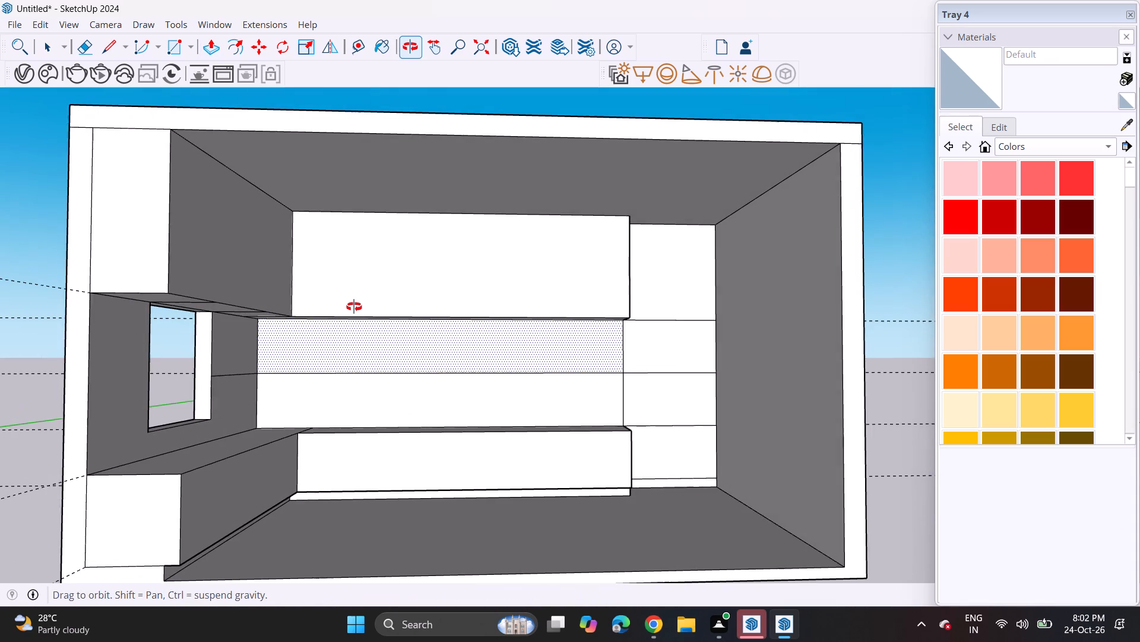
pyautogui.moveTo(354, 307); pyautogui.dragTo(348, 305, button='middle')
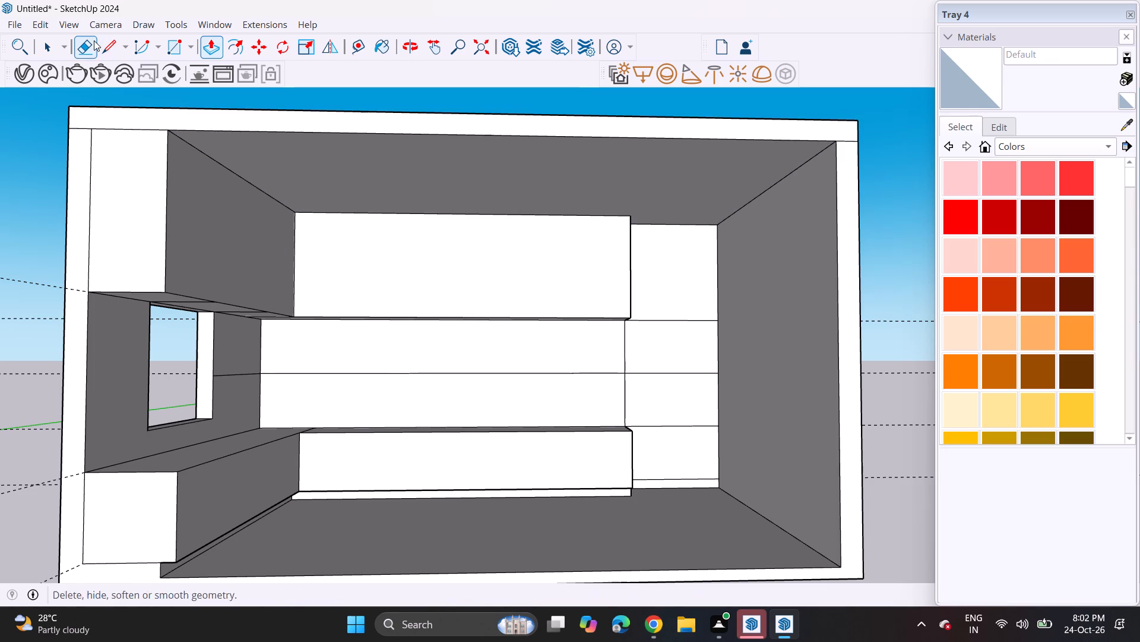
pyautogui.click(107, 53)
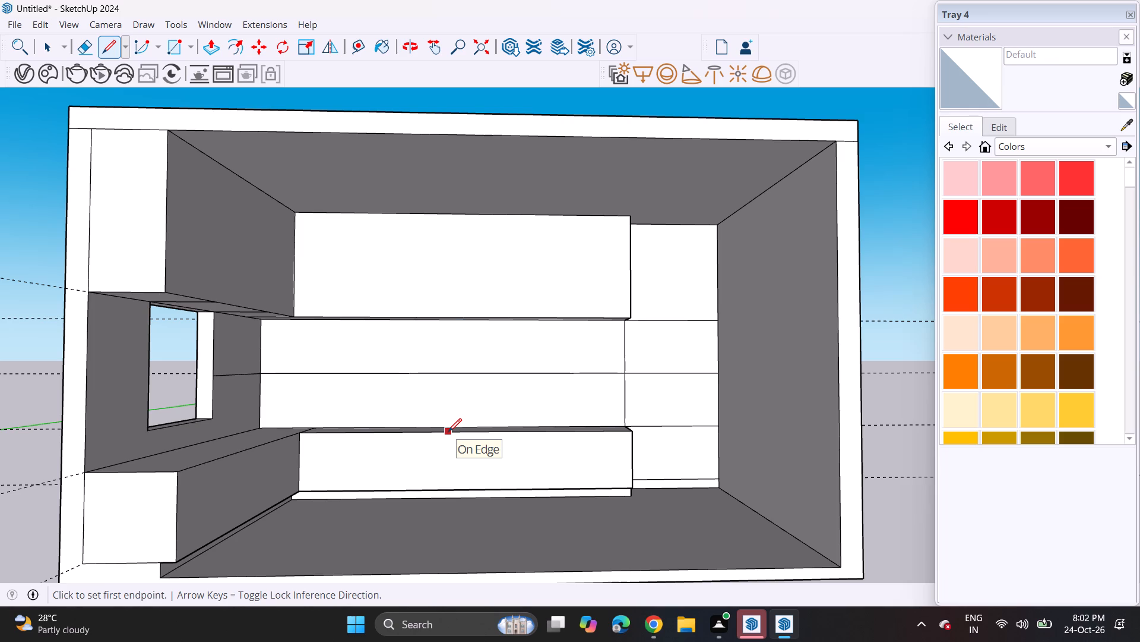
pyautogui.click(448, 432)
pyautogui.click(457, 493)
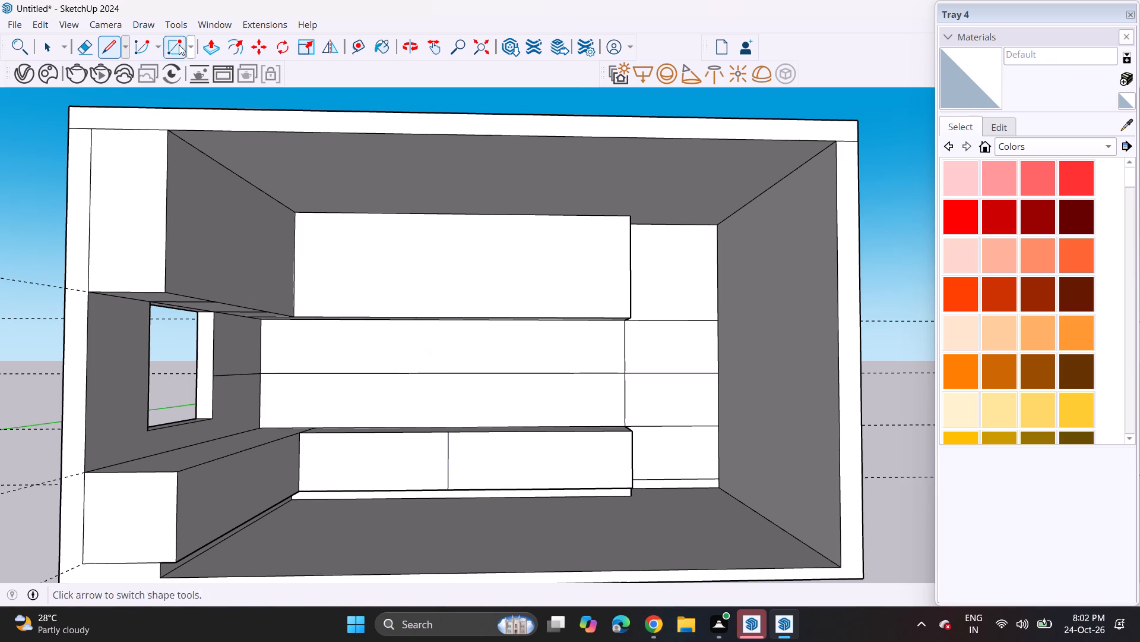
# Push the section right of the dividing line on the back base cabinet's front slightly inward.
pyautogui.click(112, 42)
pyautogui.scroll(4, 437, 391)
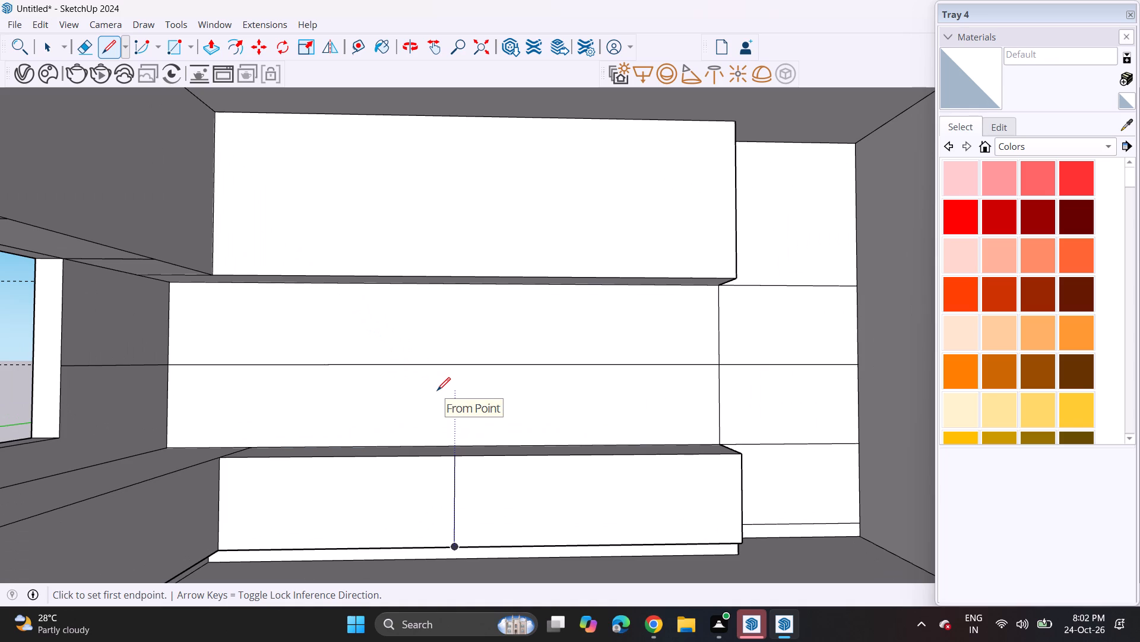
pyautogui.moveTo(492, 474); pyautogui.dragTo(460, 530, button='middle')
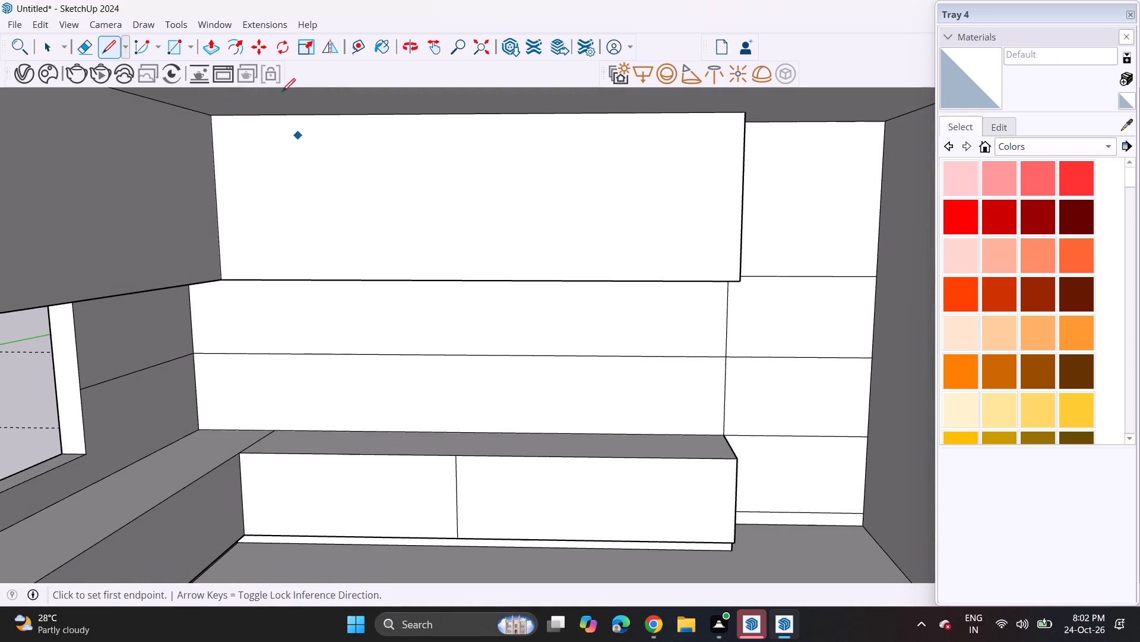
pyautogui.click(208, 39)
pyautogui.click(505, 490)
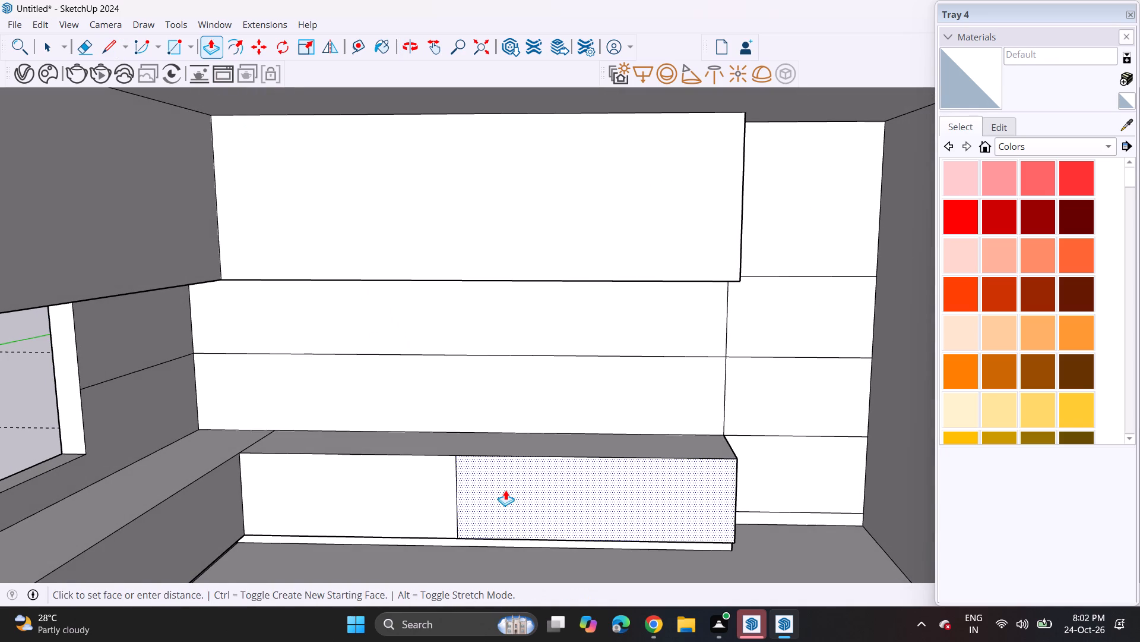
pyautogui.click(497, 452)
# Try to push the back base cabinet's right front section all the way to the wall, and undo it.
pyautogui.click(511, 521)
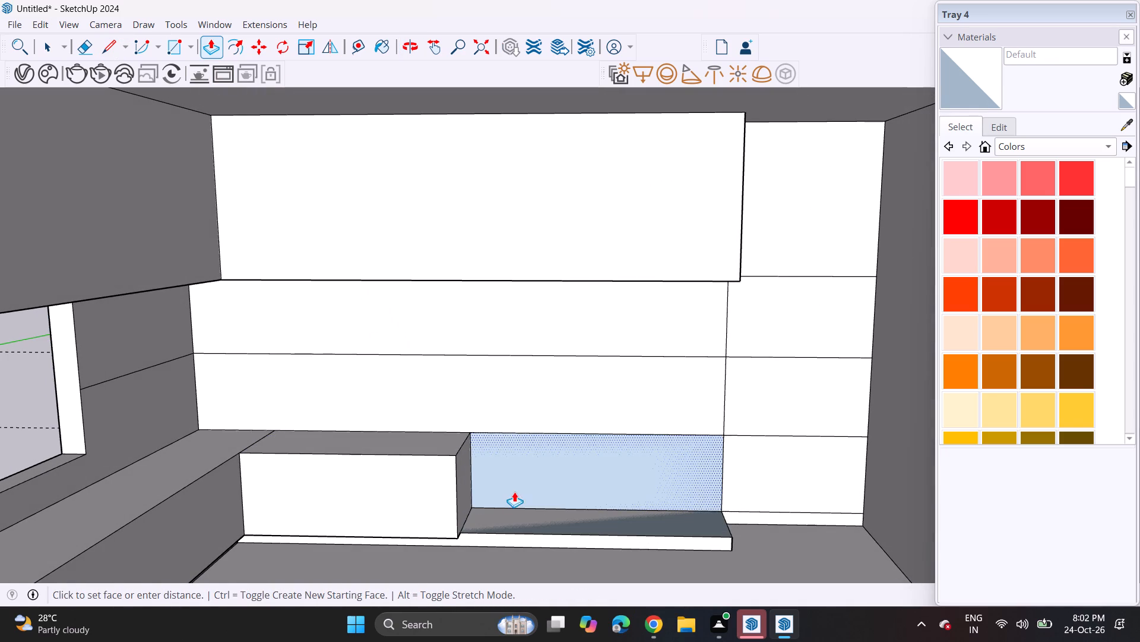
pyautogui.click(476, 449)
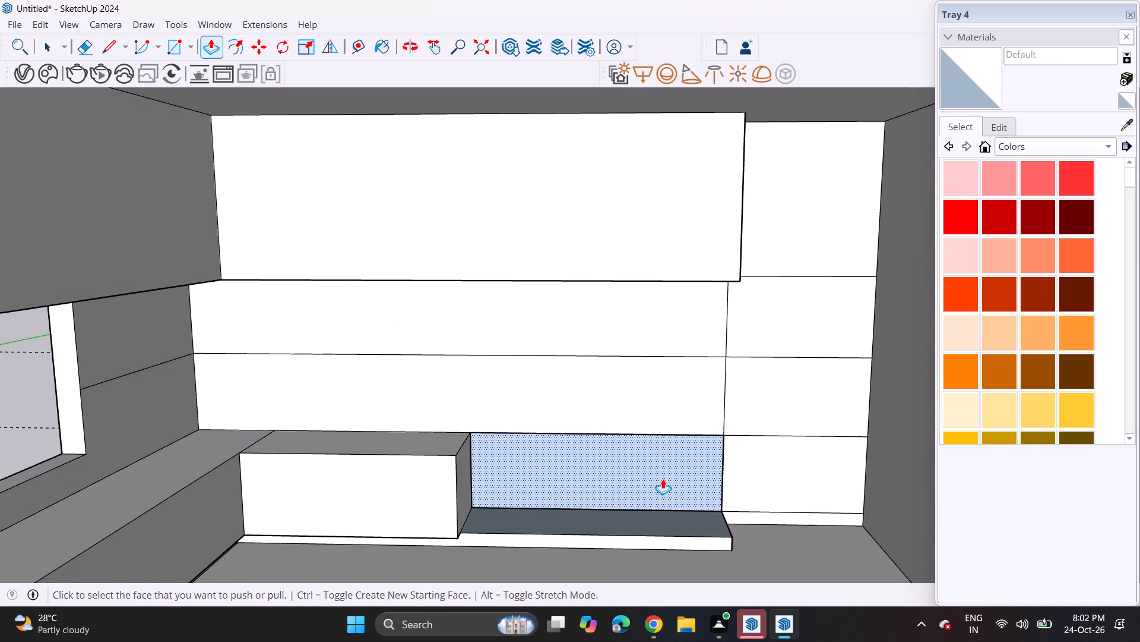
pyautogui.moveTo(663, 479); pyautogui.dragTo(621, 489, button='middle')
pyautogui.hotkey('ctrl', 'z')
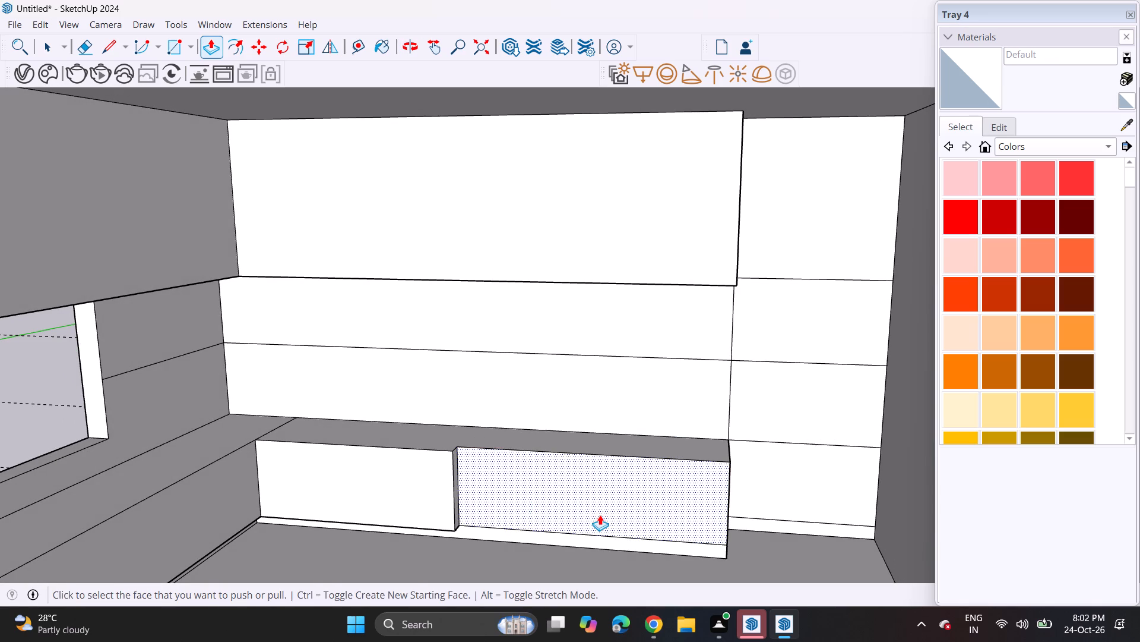
# Push the back base cabinet's right front section back to the wall plane to clear that part of the cabinet.
pyautogui.click(600, 515)
pyautogui.click(765, 443)
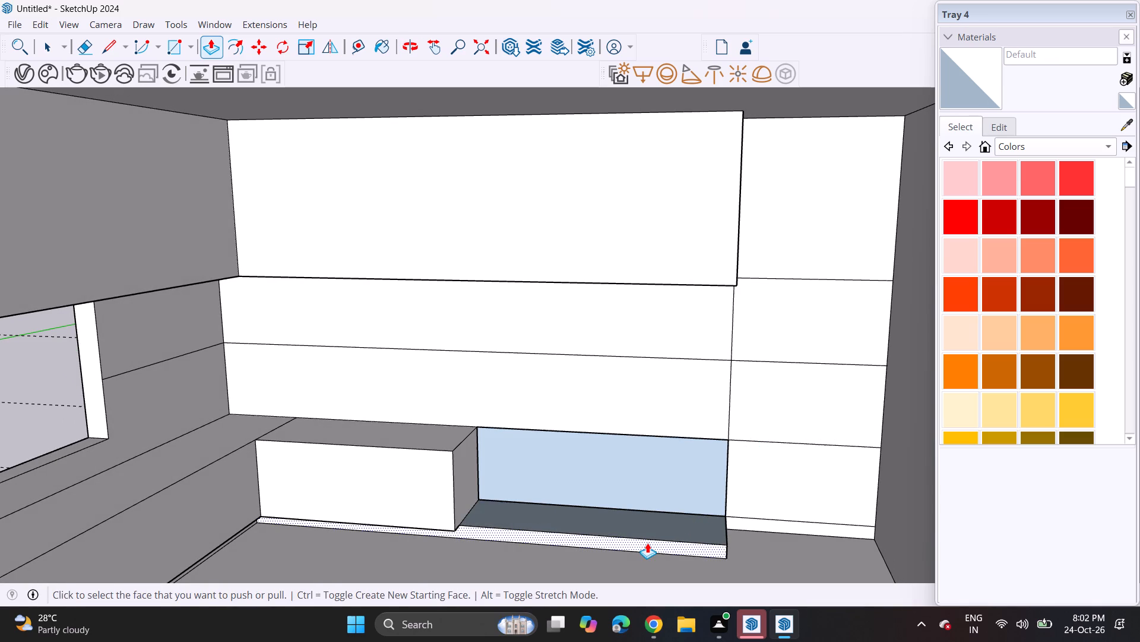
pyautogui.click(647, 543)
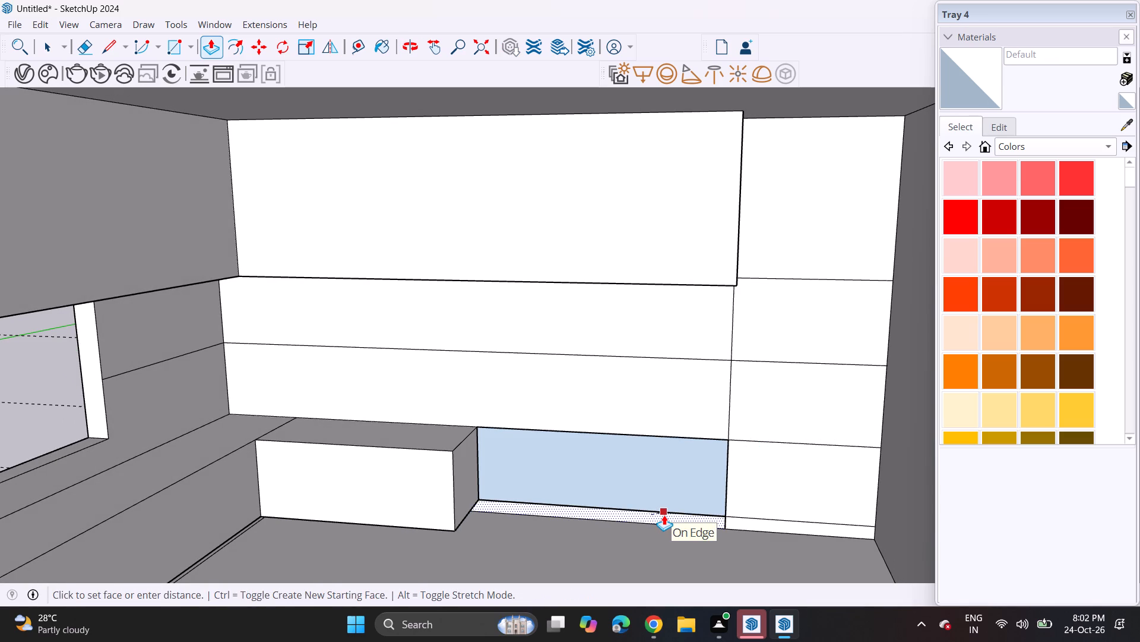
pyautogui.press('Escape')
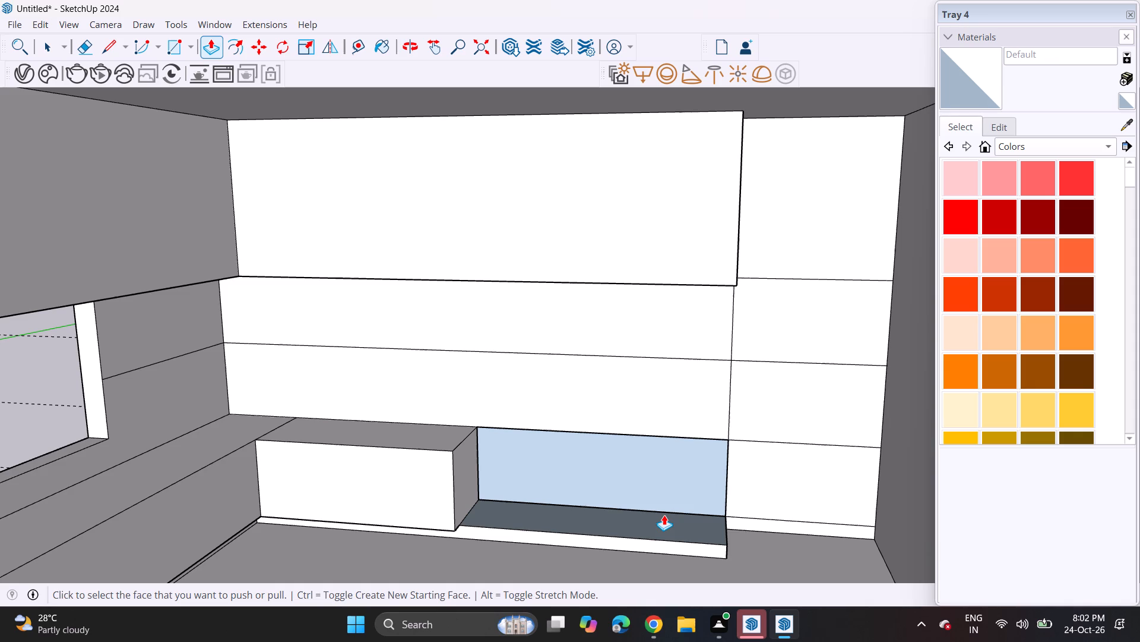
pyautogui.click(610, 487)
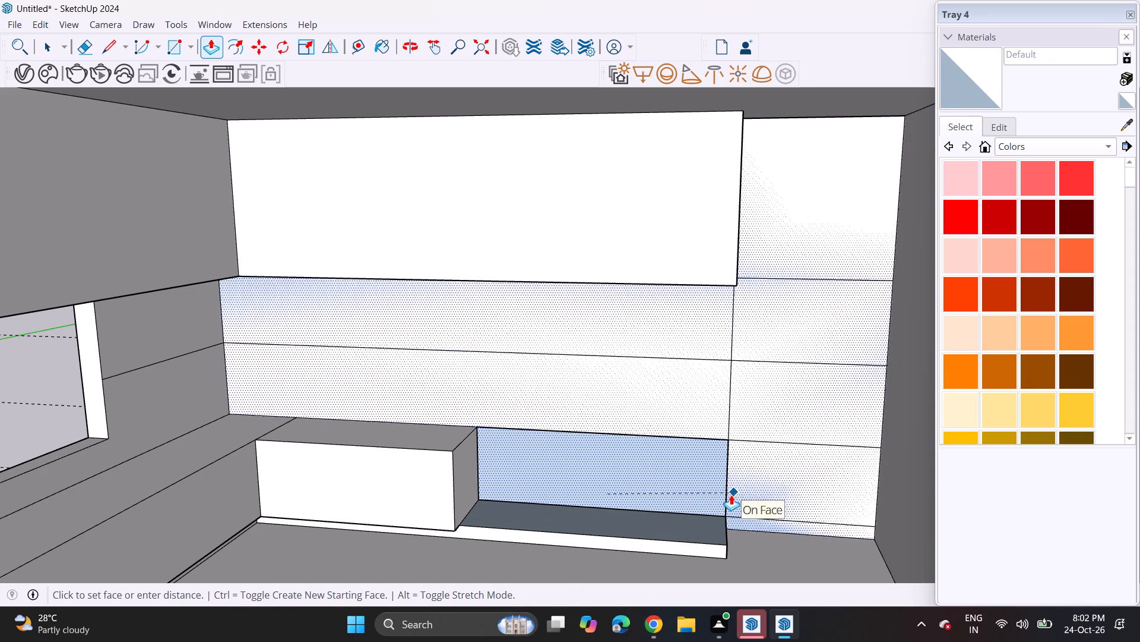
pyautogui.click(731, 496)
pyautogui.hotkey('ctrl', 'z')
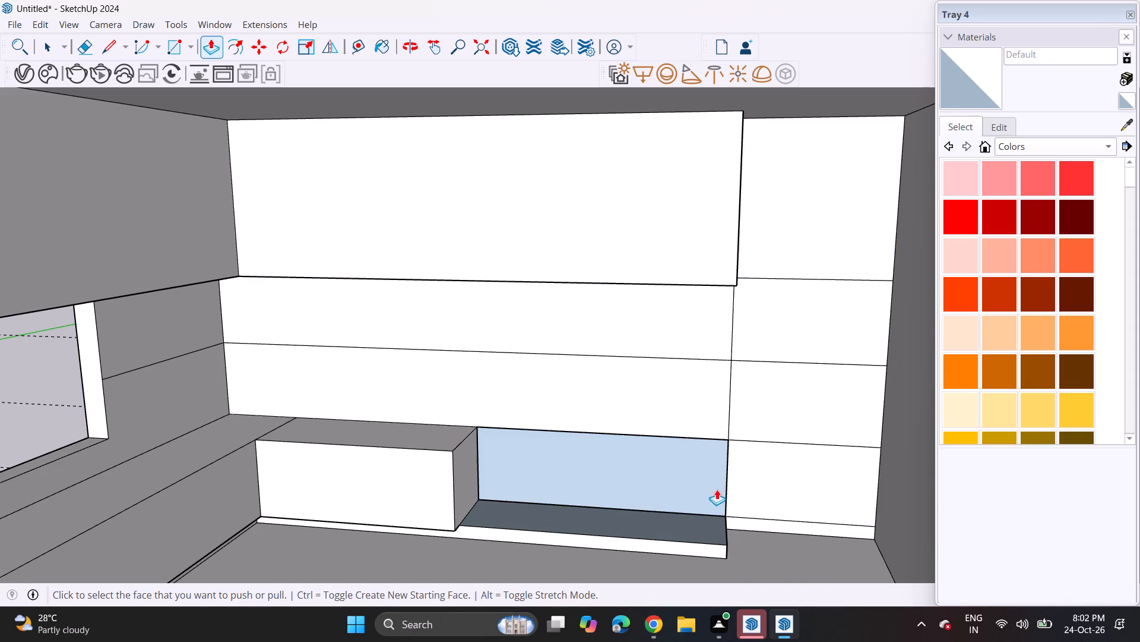
# Erase the horizontal edge along the top of the cleared base cabinet section on the back wall.
pyautogui.click(679, 487)
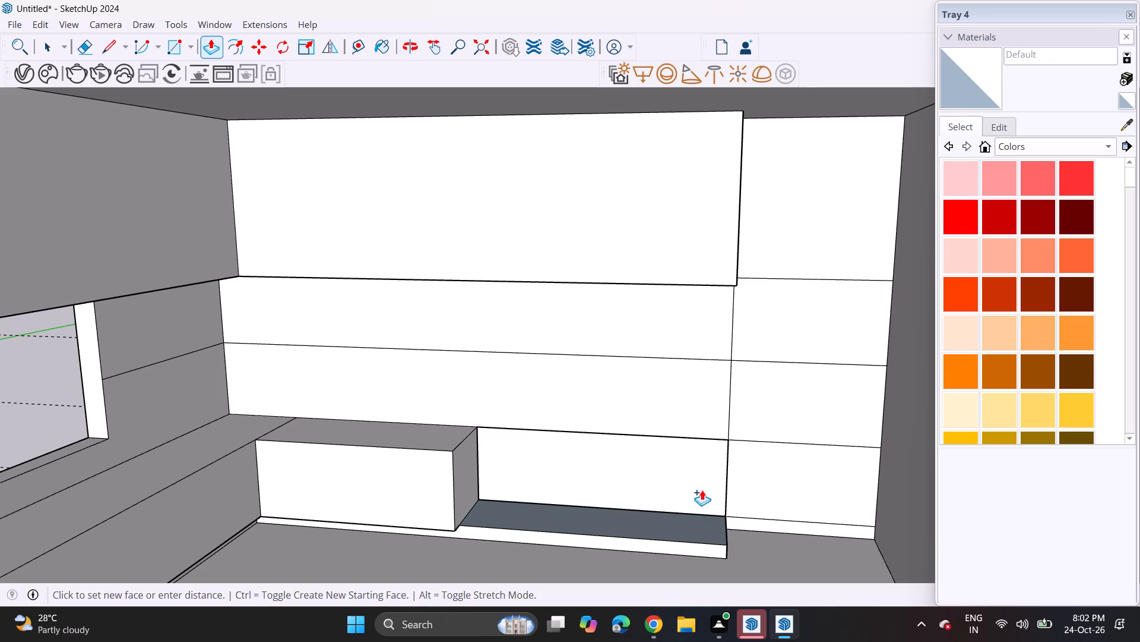
pyautogui.click(702, 490)
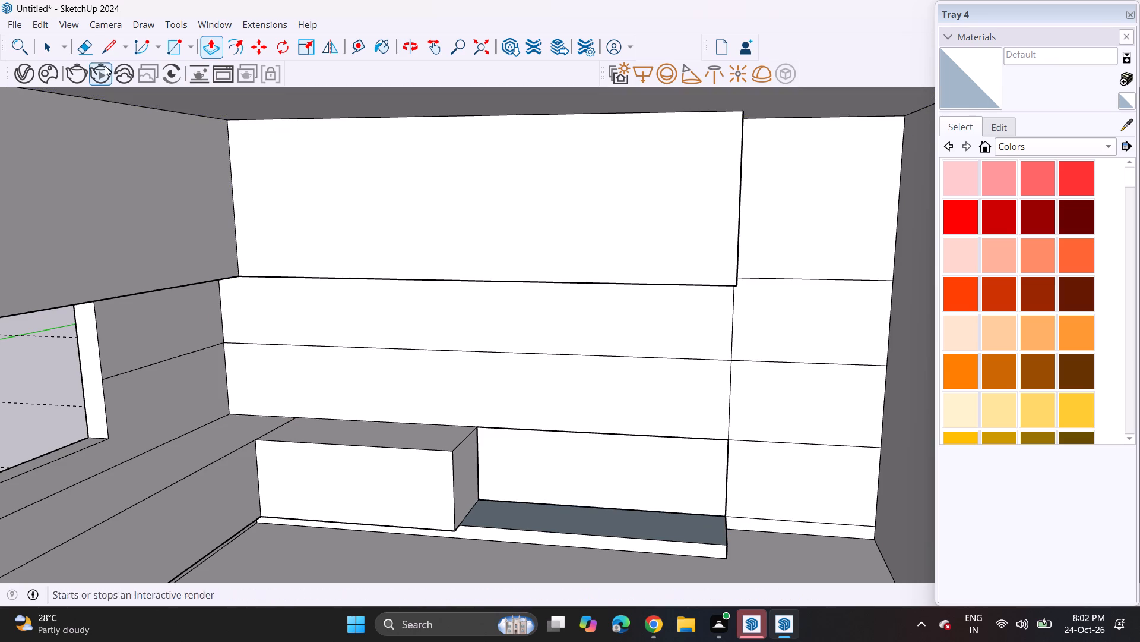
pyautogui.click(88, 42)
pyautogui.moveTo(598, 416); pyautogui.dragTo(610, 448)
pyautogui.moveTo(674, 456); pyautogui.dragTo(736, 460)
pyautogui.hotkey('ctrl', 'z')
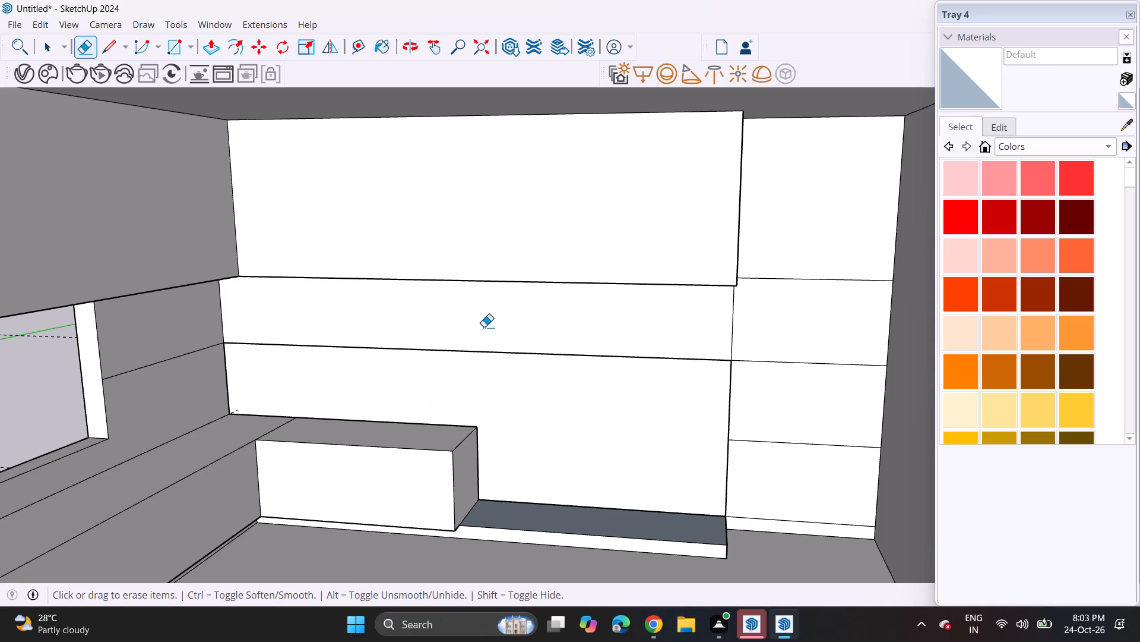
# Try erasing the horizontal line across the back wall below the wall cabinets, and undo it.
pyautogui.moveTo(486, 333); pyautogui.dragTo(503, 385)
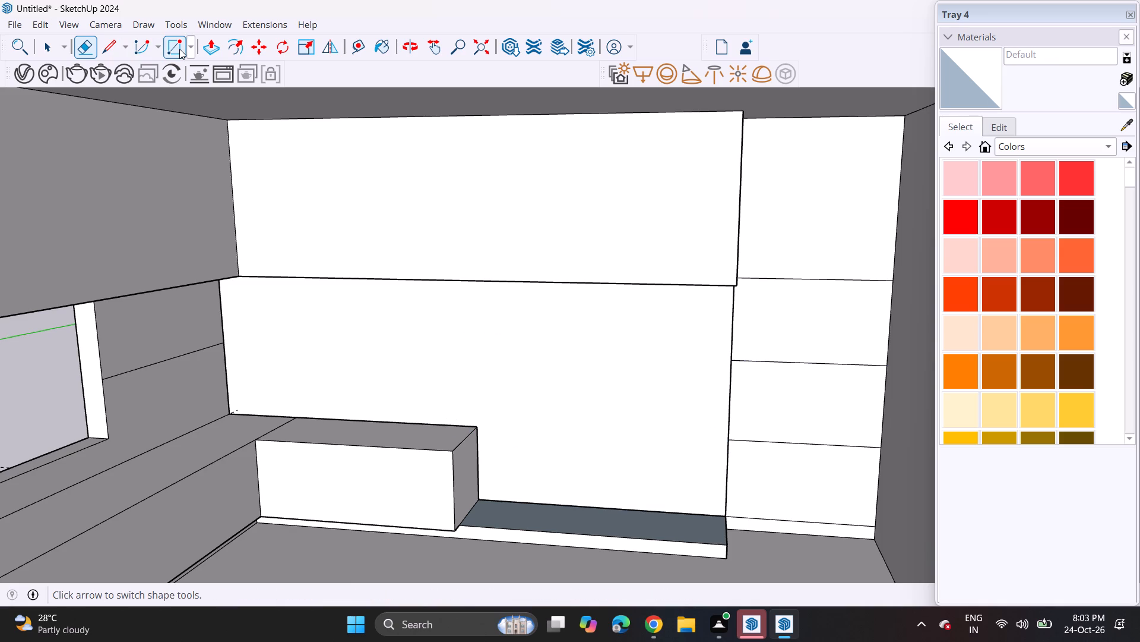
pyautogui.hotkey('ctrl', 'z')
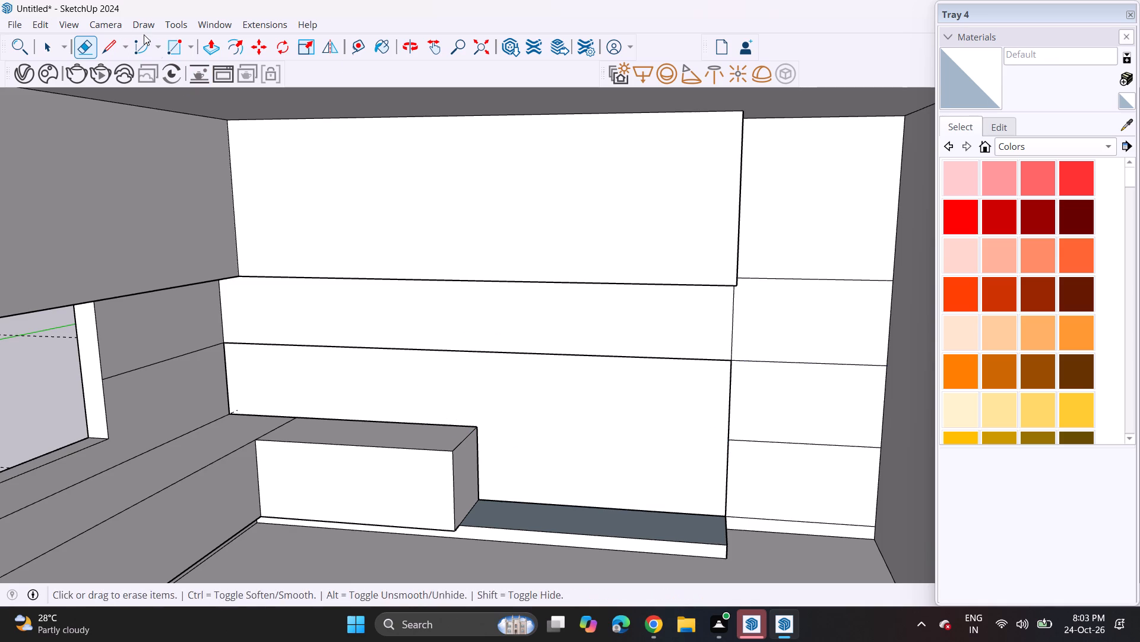
# Draw a rectangle on the back wall from the cleared section's inner bottom corner up to the wall cabinet's underside at its outer end.
pyautogui.click(178, 45)
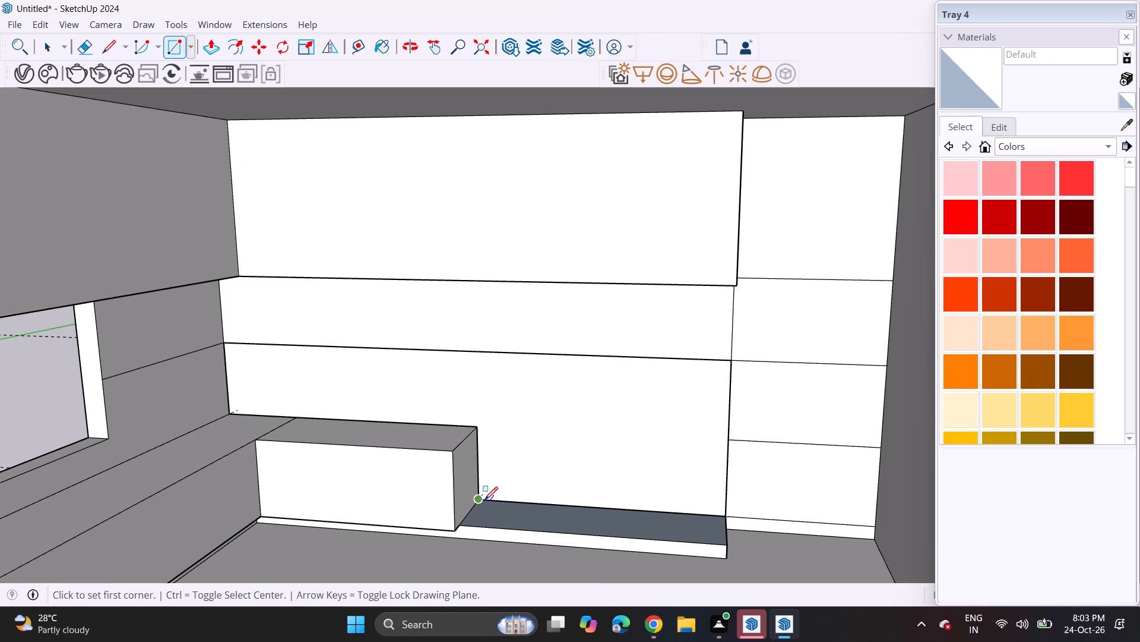
pyautogui.click(484, 500)
pyautogui.moveTo(663, 379); pyautogui.dragTo(683, 314, button='middle')
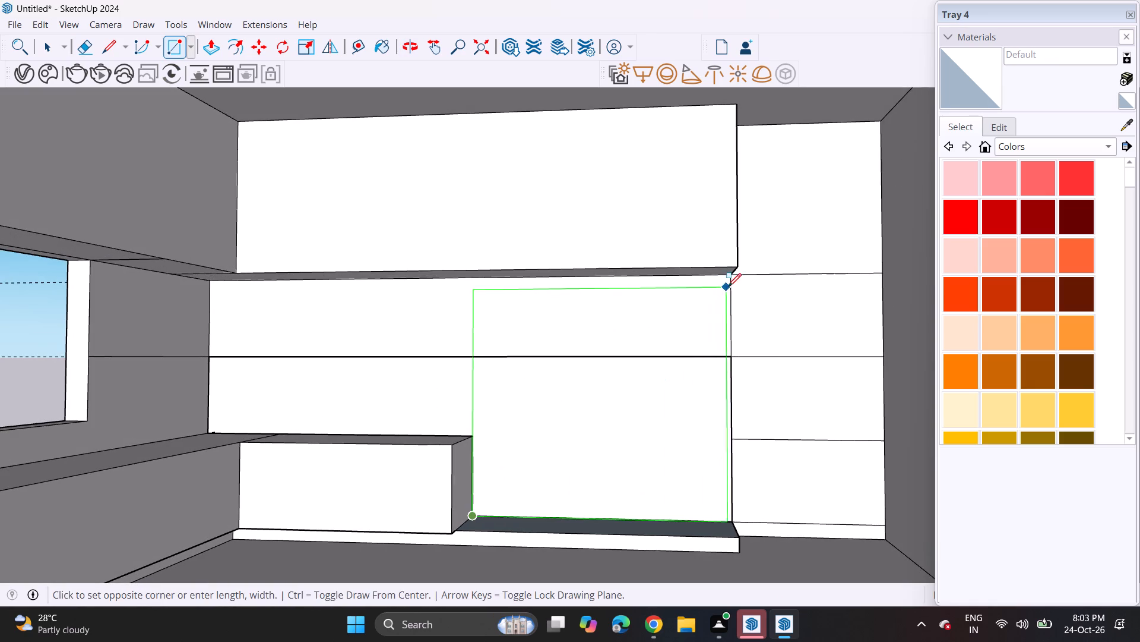
pyautogui.click(730, 280)
# Erase the horizontal line crossing the new rectangle and the back wall area beside it.
pyautogui.moveTo(543, 317); pyautogui.dragTo(552, 438, button='middle')
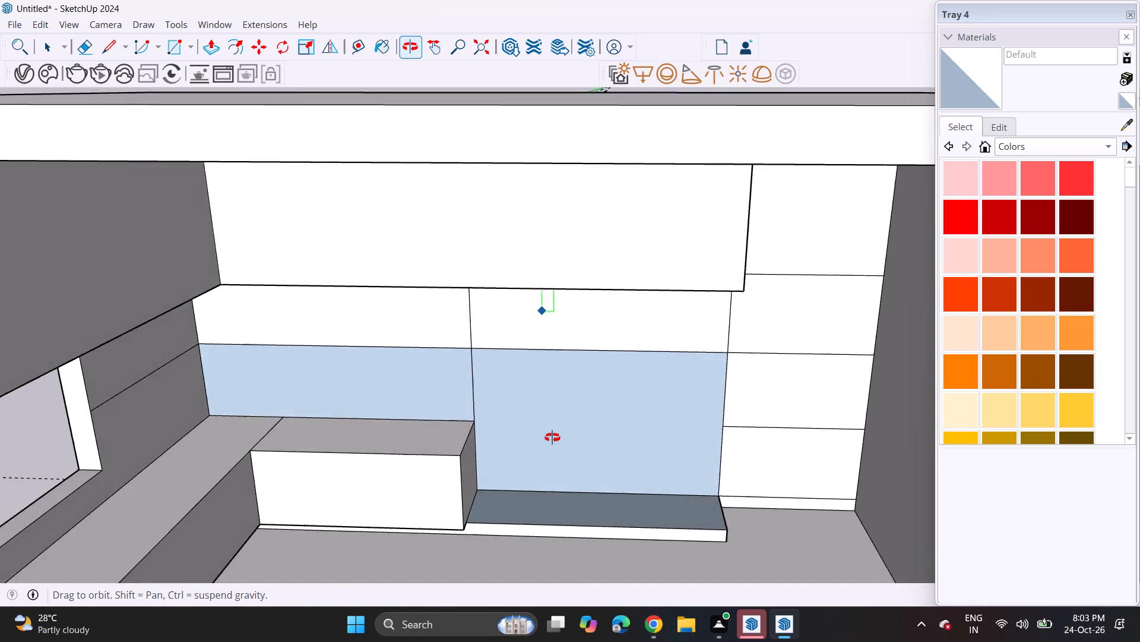
pyautogui.moveTo(552, 438); pyautogui.dragTo(500, 408, button='middle')
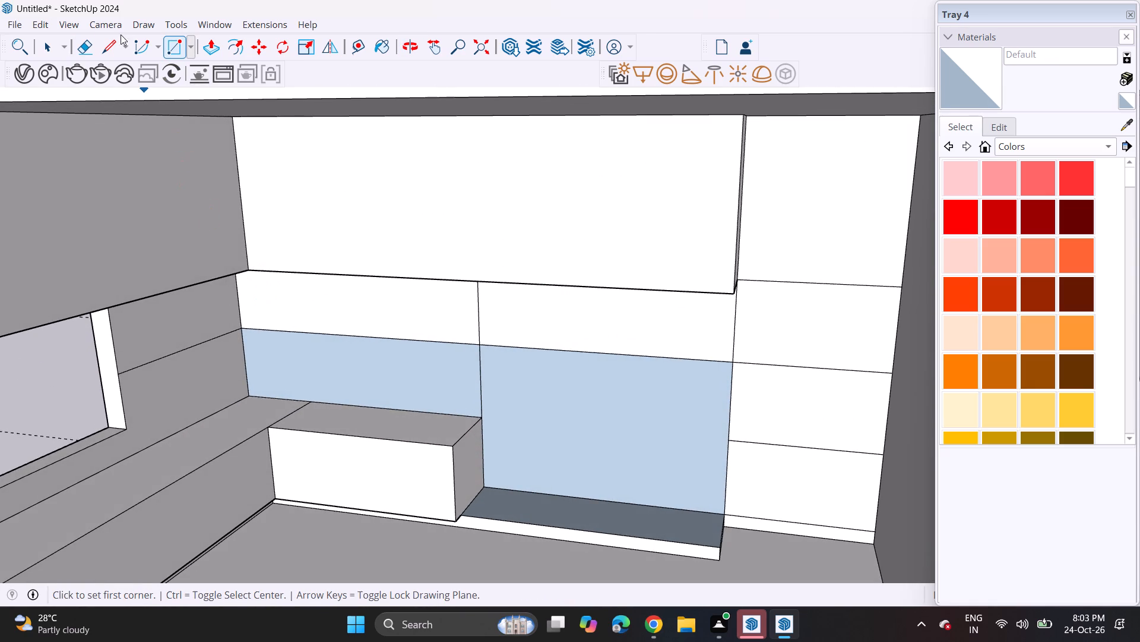
pyautogui.click(83, 44)
pyautogui.moveTo(625, 348); pyautogui.dragTo(628, 362)
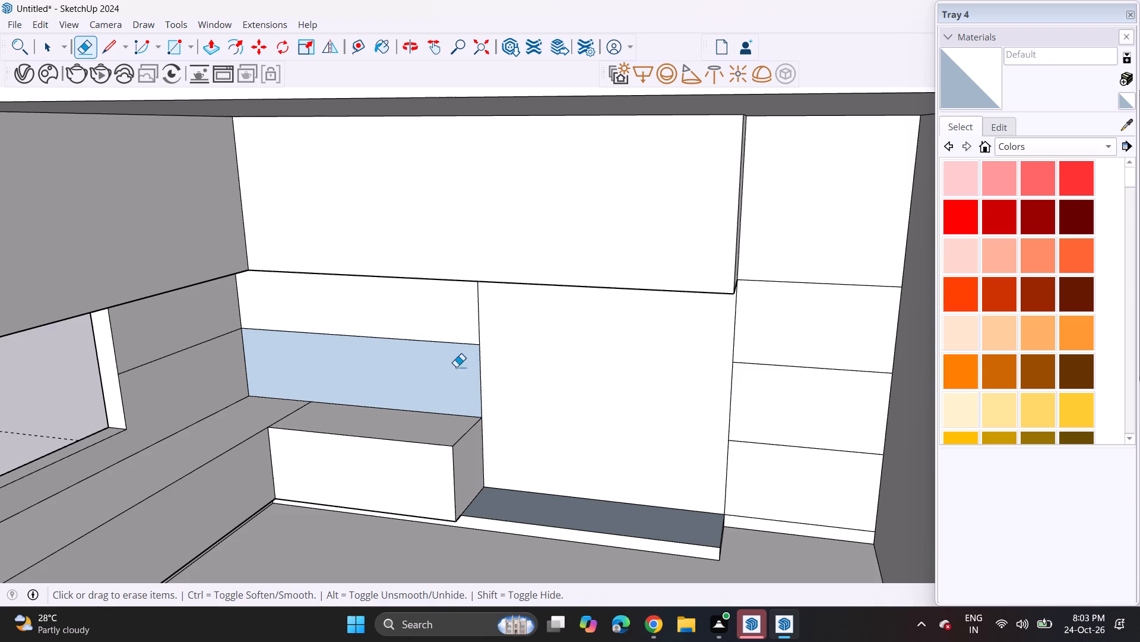
pyautogui.moveTo(410, 338); pyautogui.dragTo(411, 360)
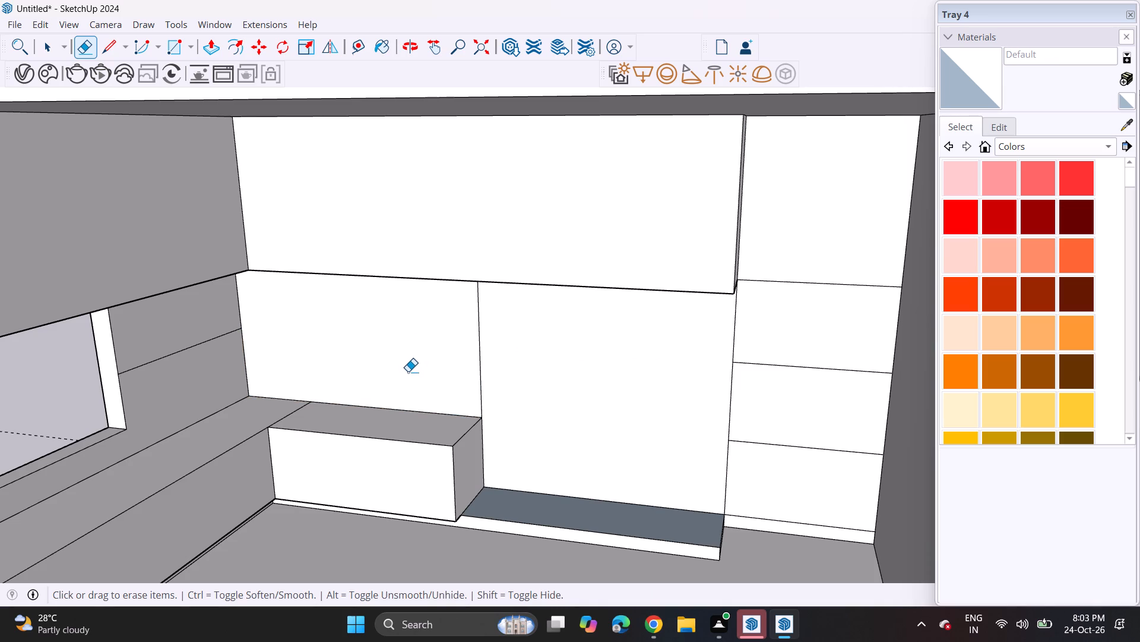
# Pull the tall rectangle out from the back wall until it is flush with the base cabinet's front.
pyautogui.moveTo(523, 396); pyautogui.dragTo(614, 323, button='middle')
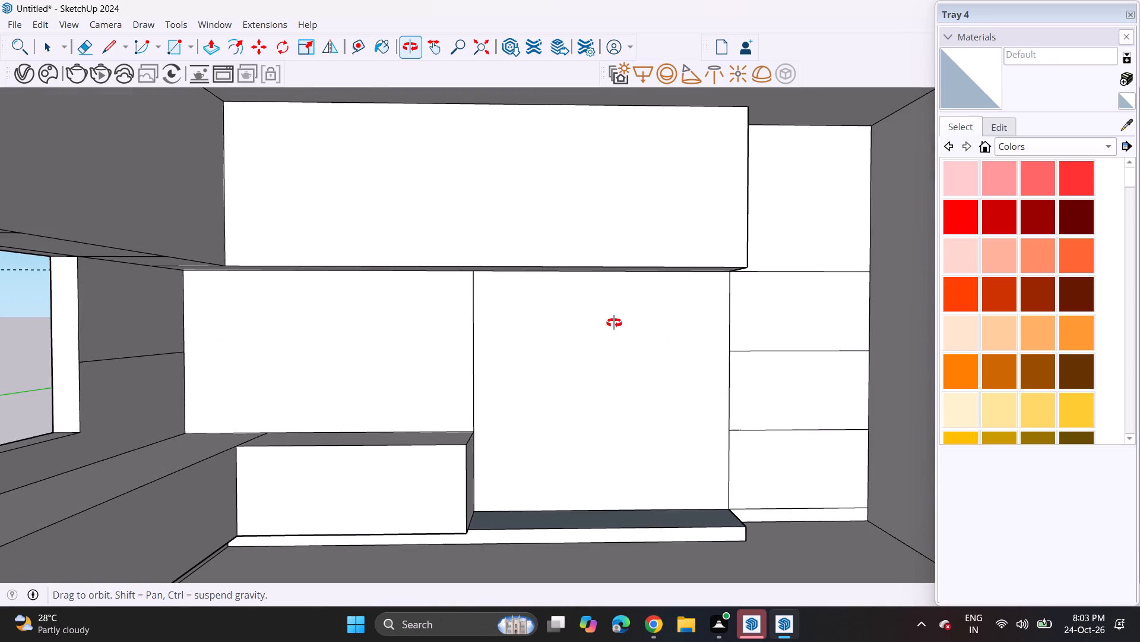
pyautogui.moveTo(614, 323); pyautogui.dragTo(603, 324, button='middle')
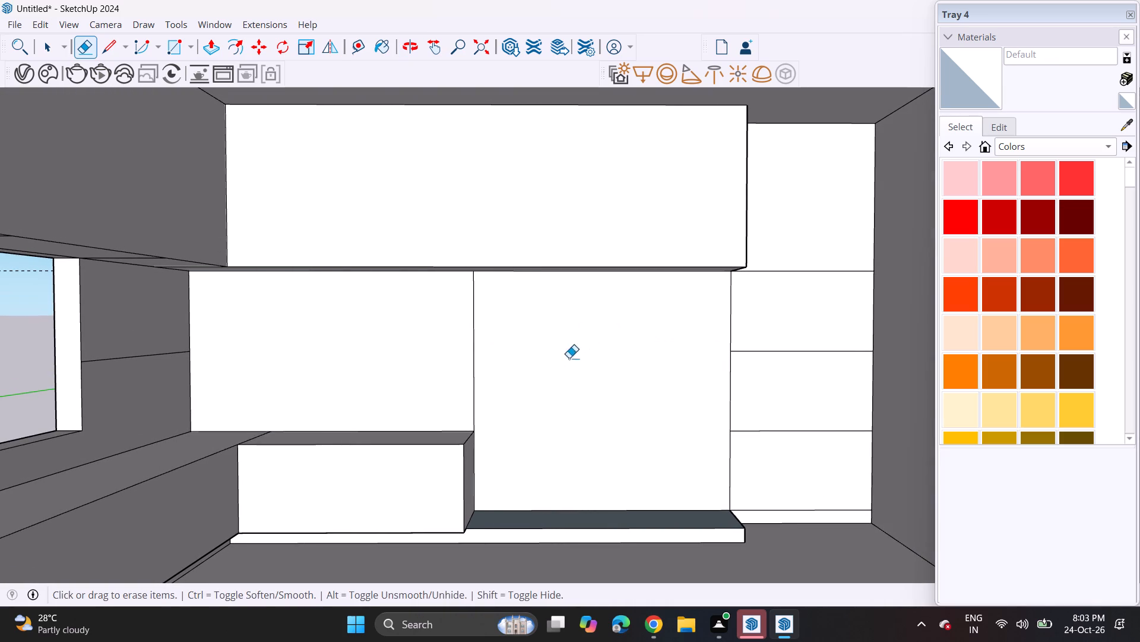
pyautogui.moveTo(563, 392); pyautogui.dragTo(563, 398, button='middle')
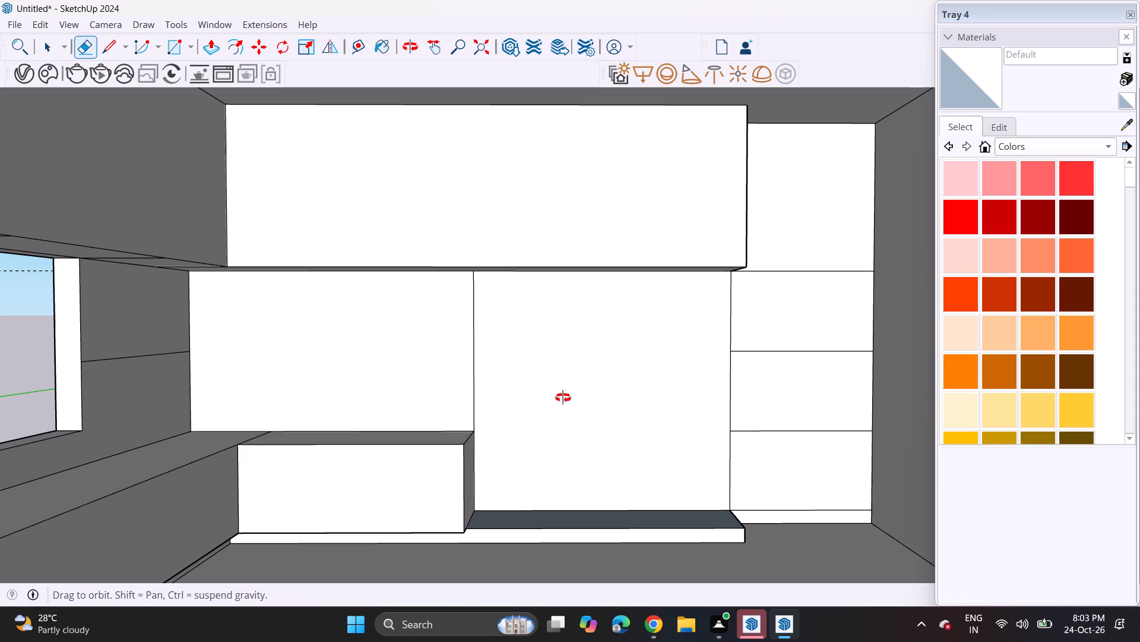
pyautogui.moveTo(563, 398); pyautogui.dragTo(512, 434, button='middle')
pyautogui.click(207, 46)
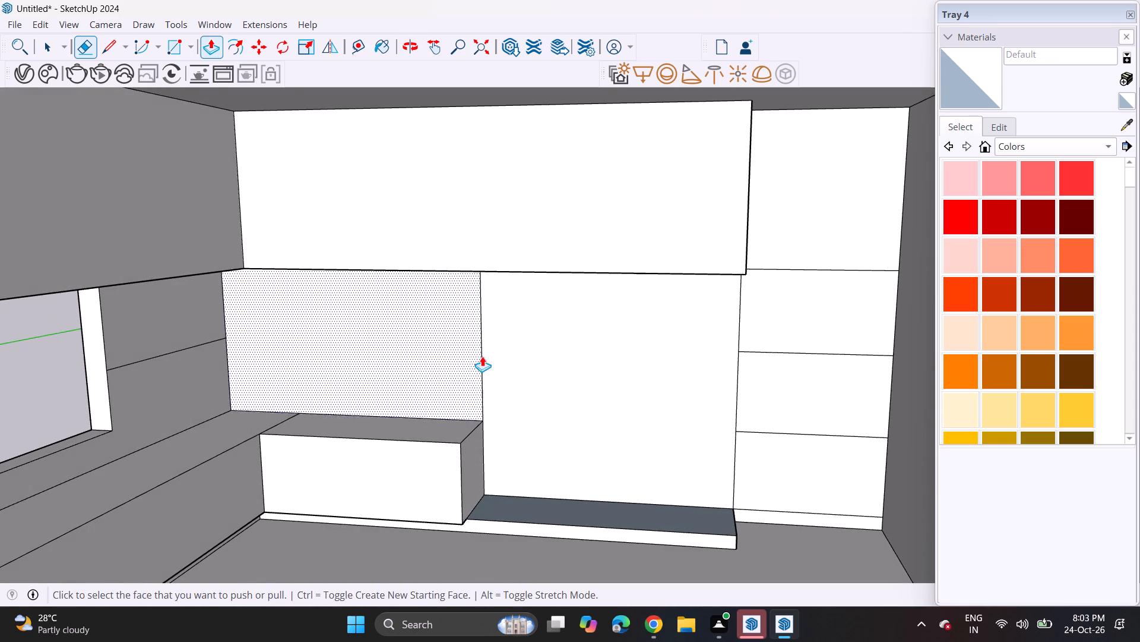
pyautogui.click(611, 480)
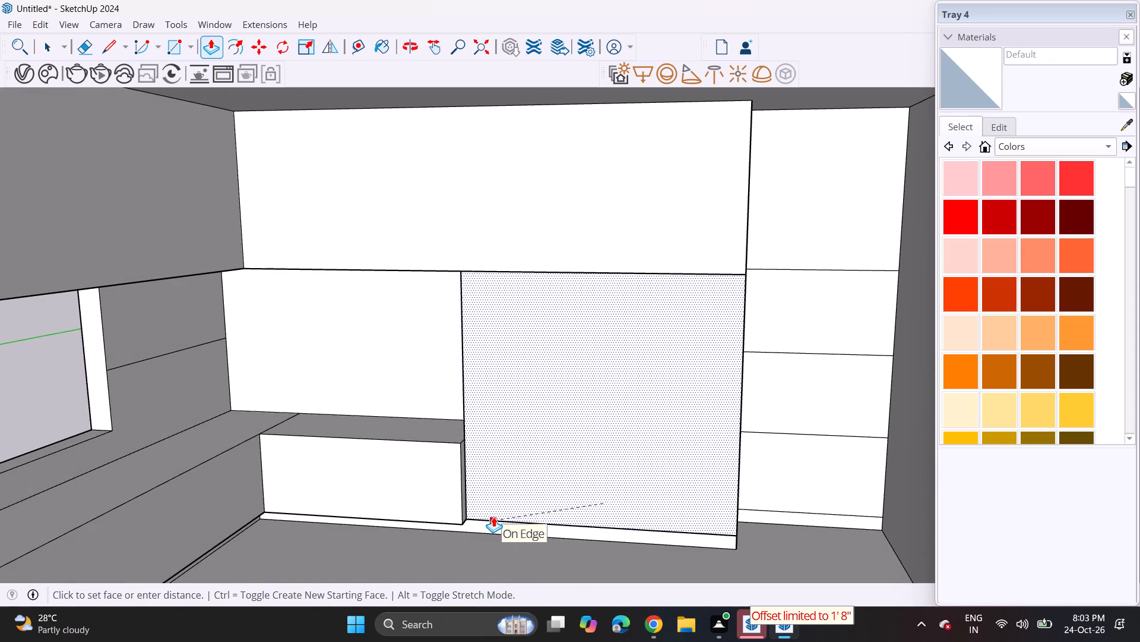
pyautogui.click(465, 494)
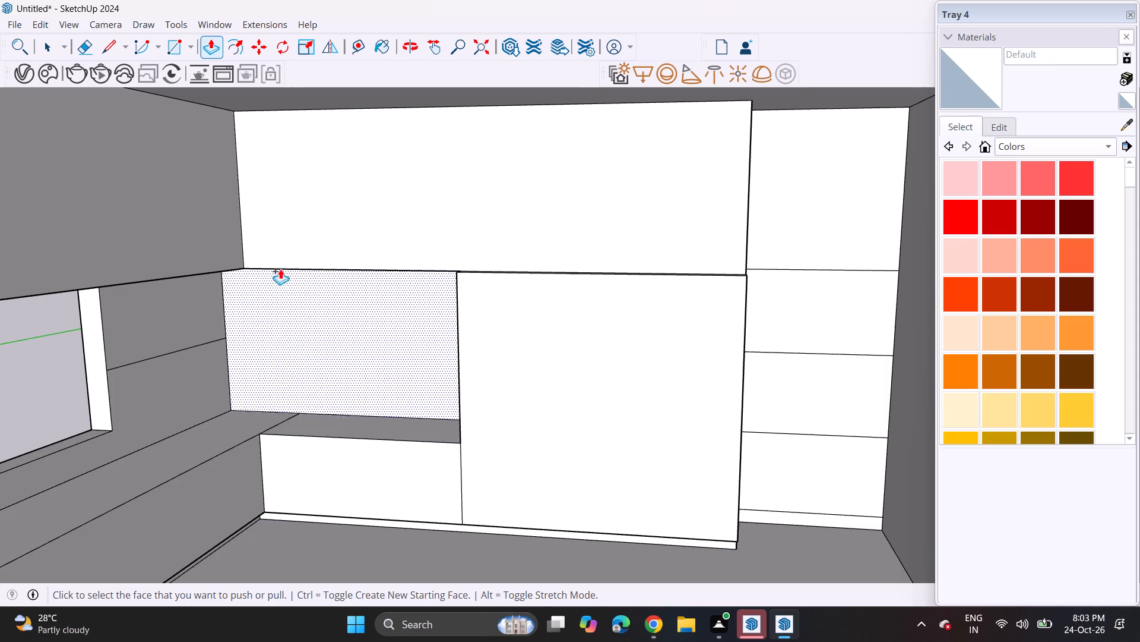
# Draw a vertical line on the tall unit's front, just inside its edge beside the base cabinet, from the plinth to just below the top.
pyautogui.click(118, 45)
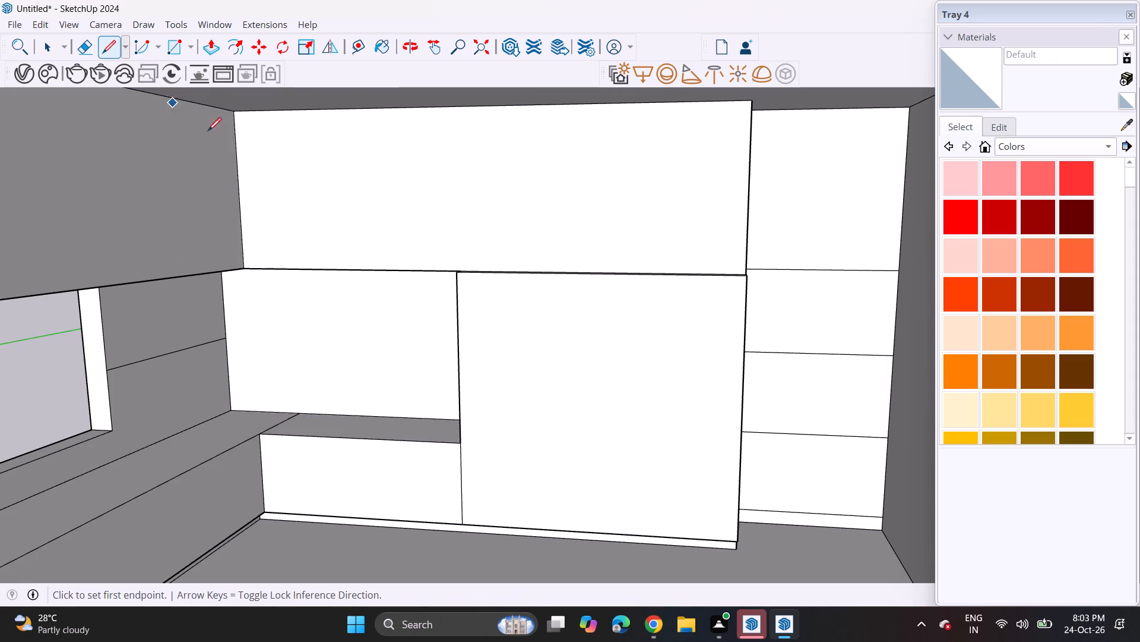
pyautogui.scroll(8, 459, 522)
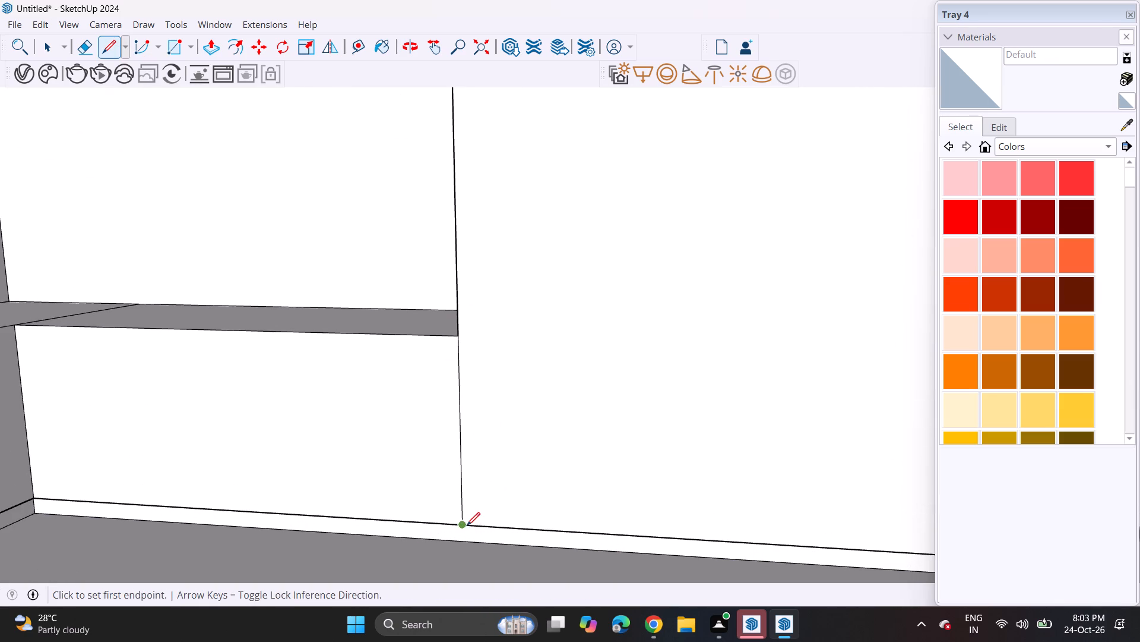
pyautogui.scroll(4, 470, 527)
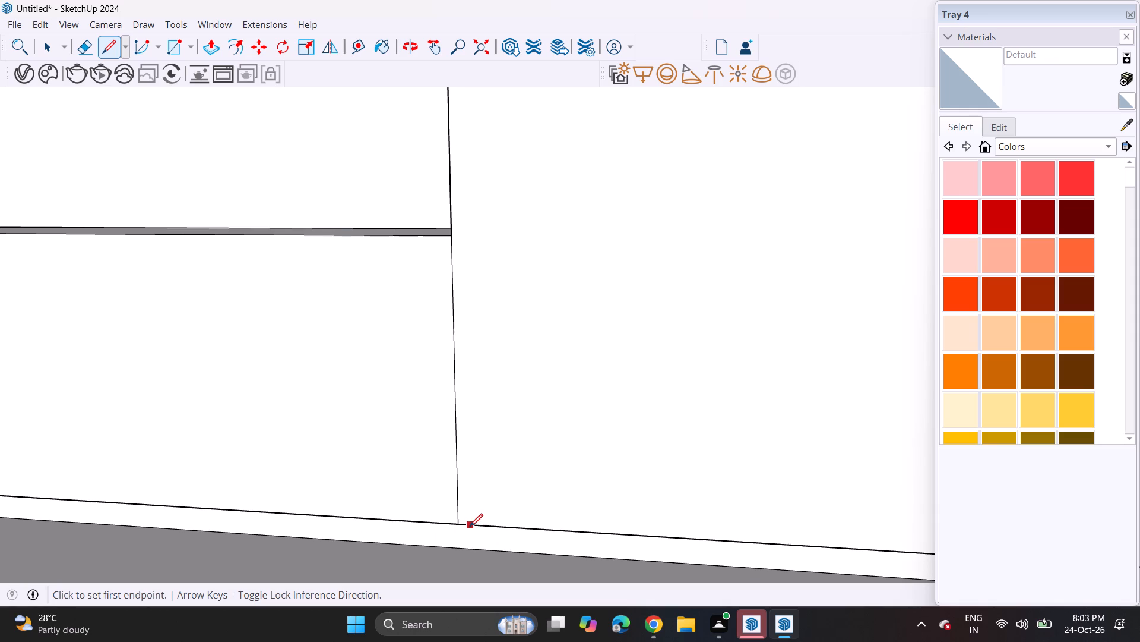
pyautogui.click(470, 527)
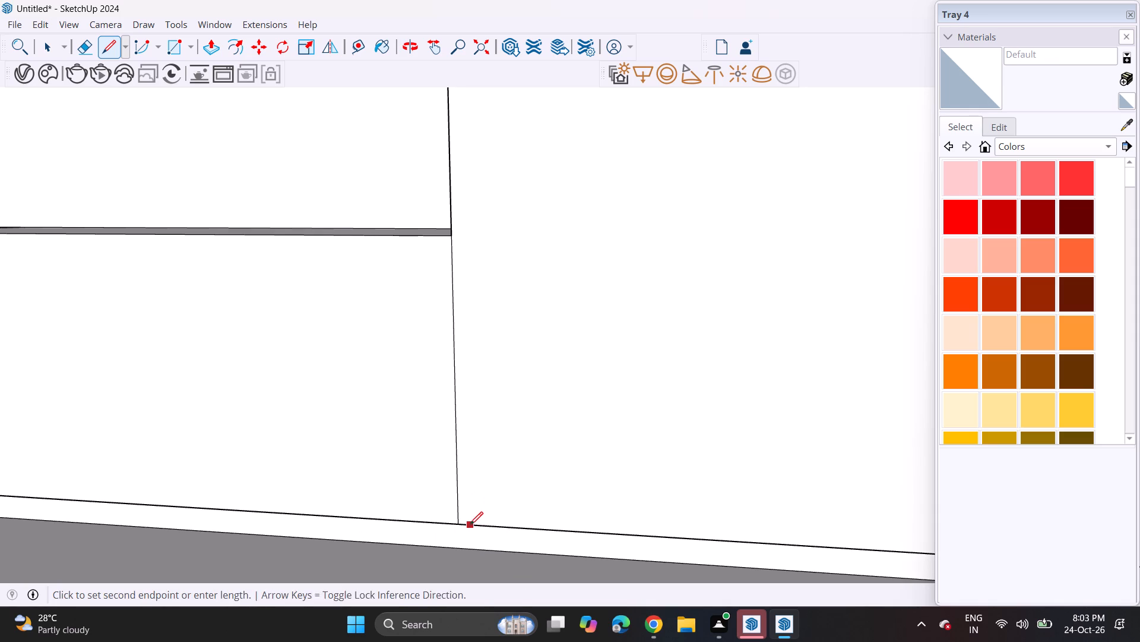
pyautogui.scroll(-4, 465, 430)
pyautogui.scroll(2, 465, 430)
pyautogui.scroll(-2, 465, 430)
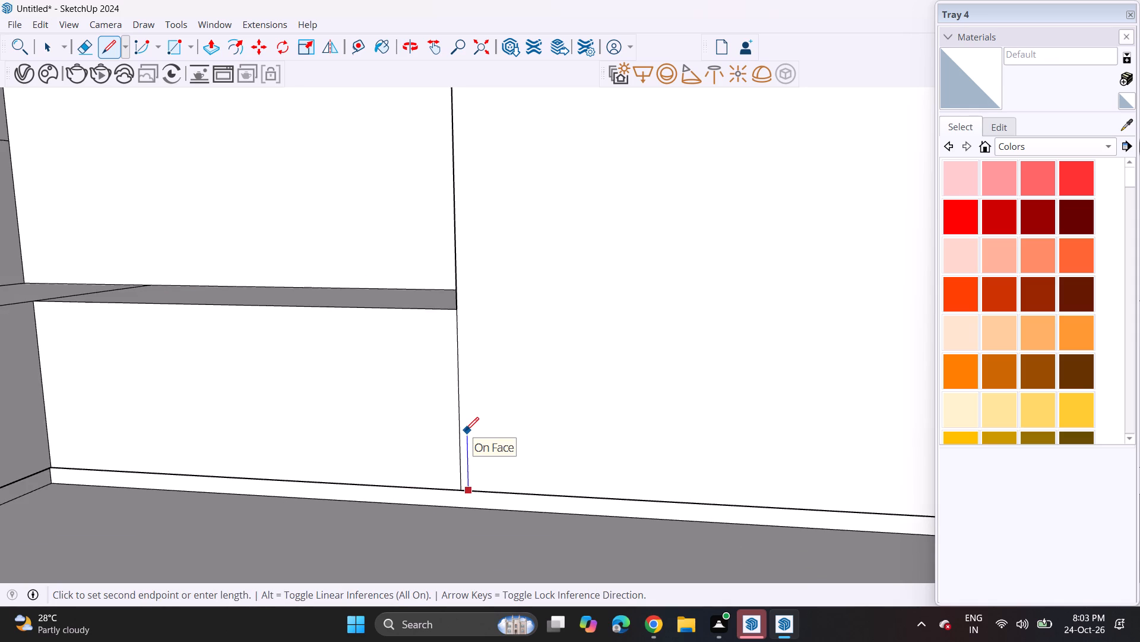
pyautogui.scroll(-7, 465, 430)
pyautogui.keyDown('shift'); pyautogui.moveTo(463, 417); pyautogui.dragTo(464, 505, button='middle'); pyautogui.keyUp('shift')
pyautogui.scroll(2, 473, 331)
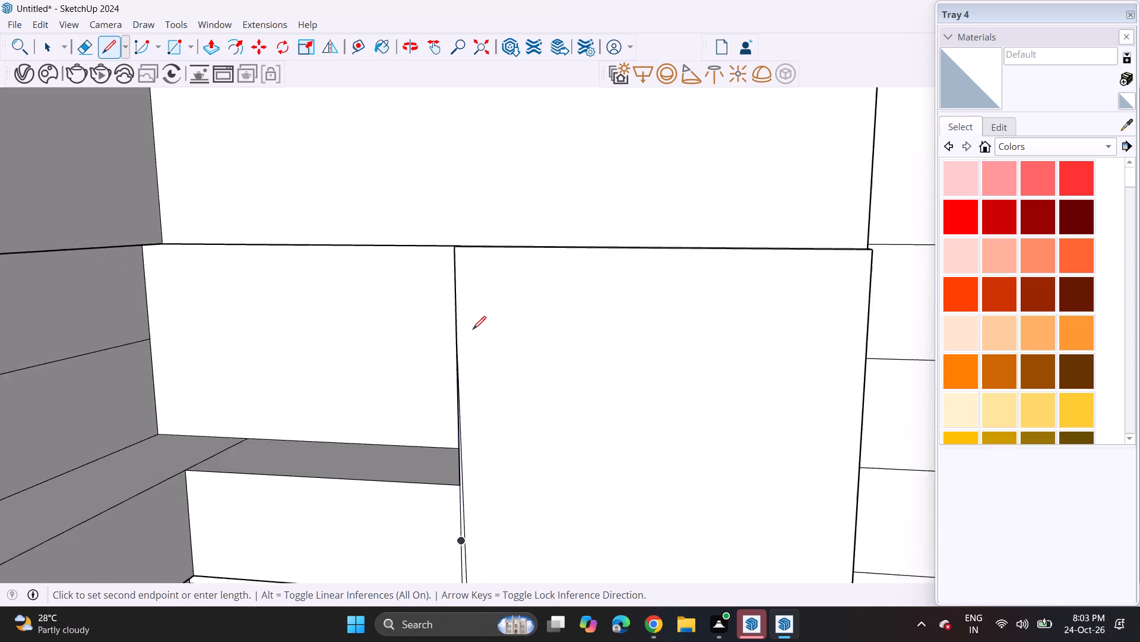
pyautogui.scroll(4, 473, 329)
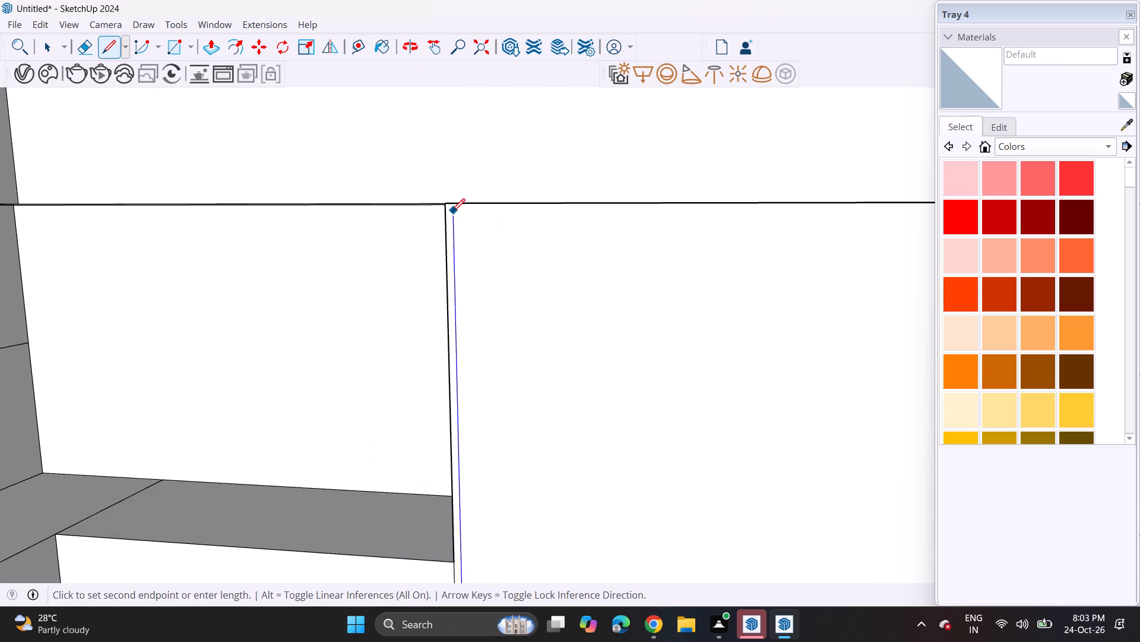
pyautogui.click(452, 212)
pyautogui.scroll(-3, 529, 216)
pyautogui.moveTo(529, 216); pyautogui.dragTo(177, 279, button='middle')
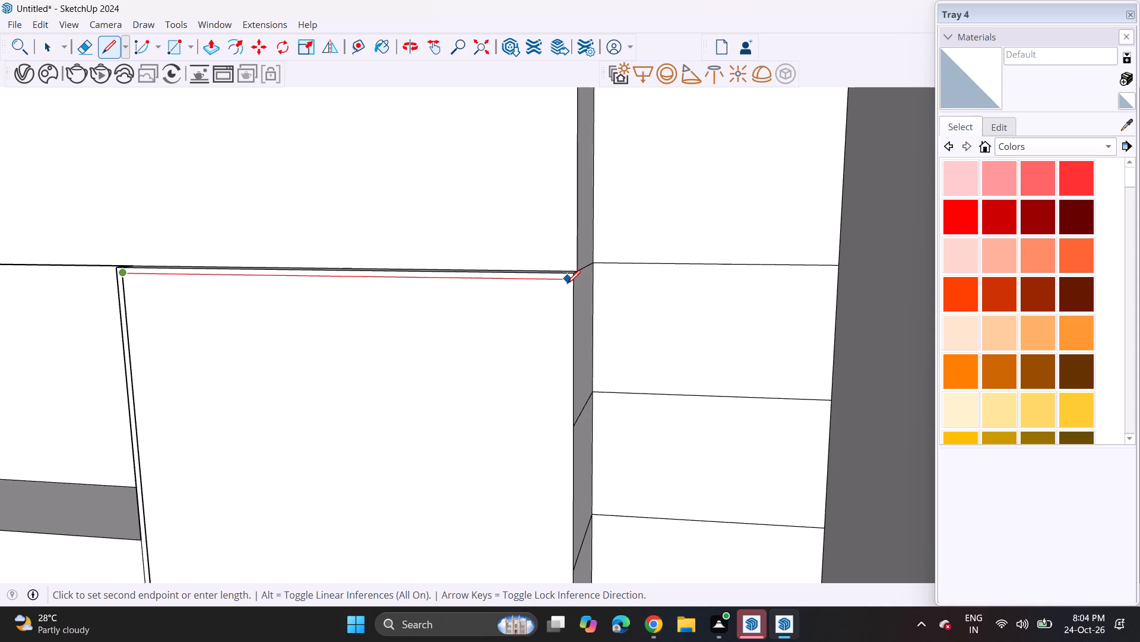
pyautogui.press('Escape')
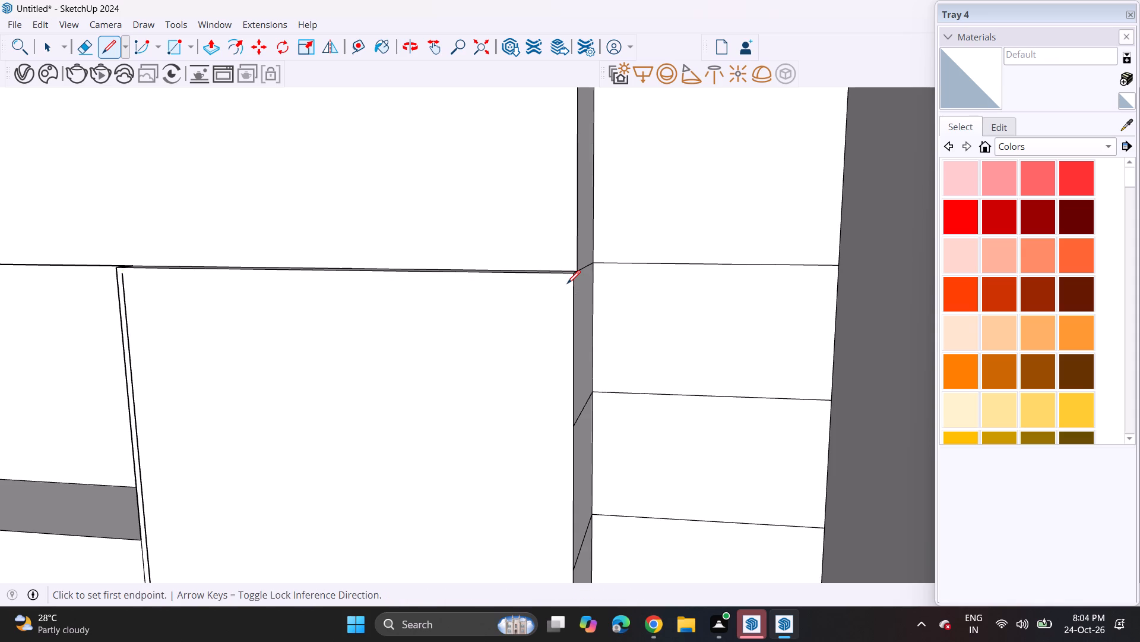
# Extend the tall unit's exposed side faces and the plinth end below them slightly outward by the same distance.
pyautogui.click(208, 48)
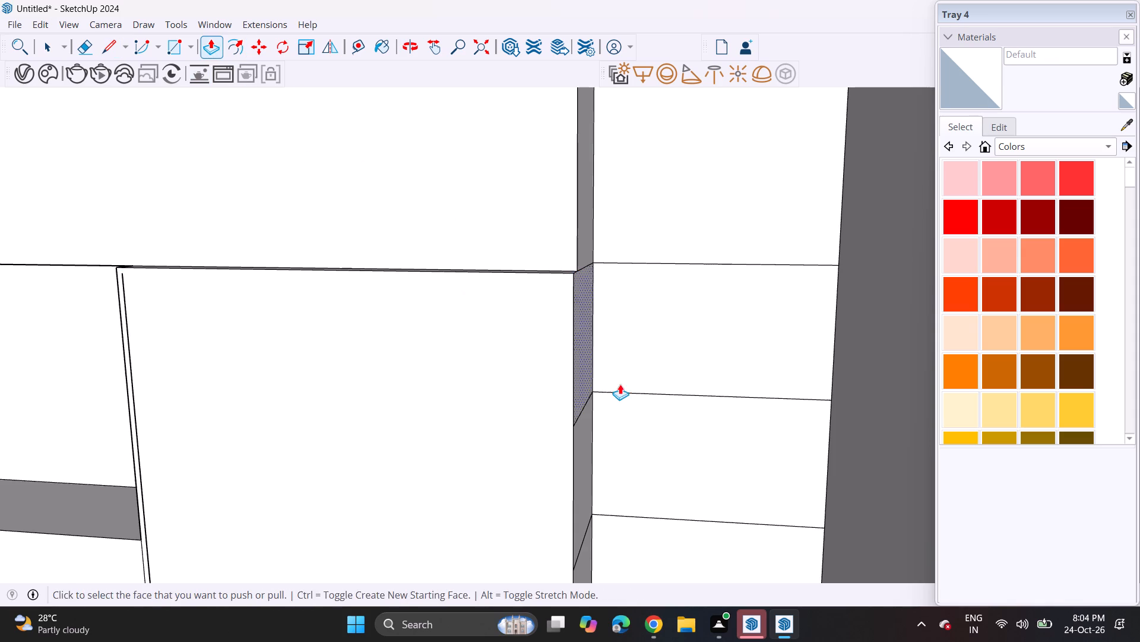
pyautogui.moveTo(620, 385); pyautogui.dragTo(588, 404, button='middle')
pyautogui.scroll(1, 588, 404)
pyautogui.click(570, 398)
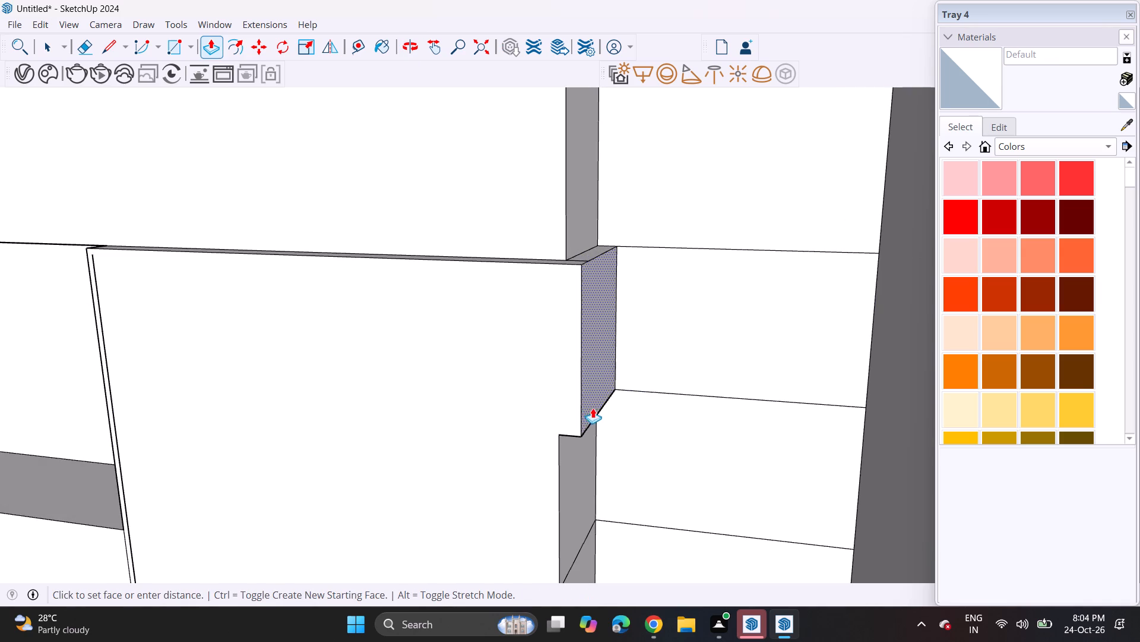
pyautogui.click(603, 412)
pyautogui.doubleClick(583, 475)
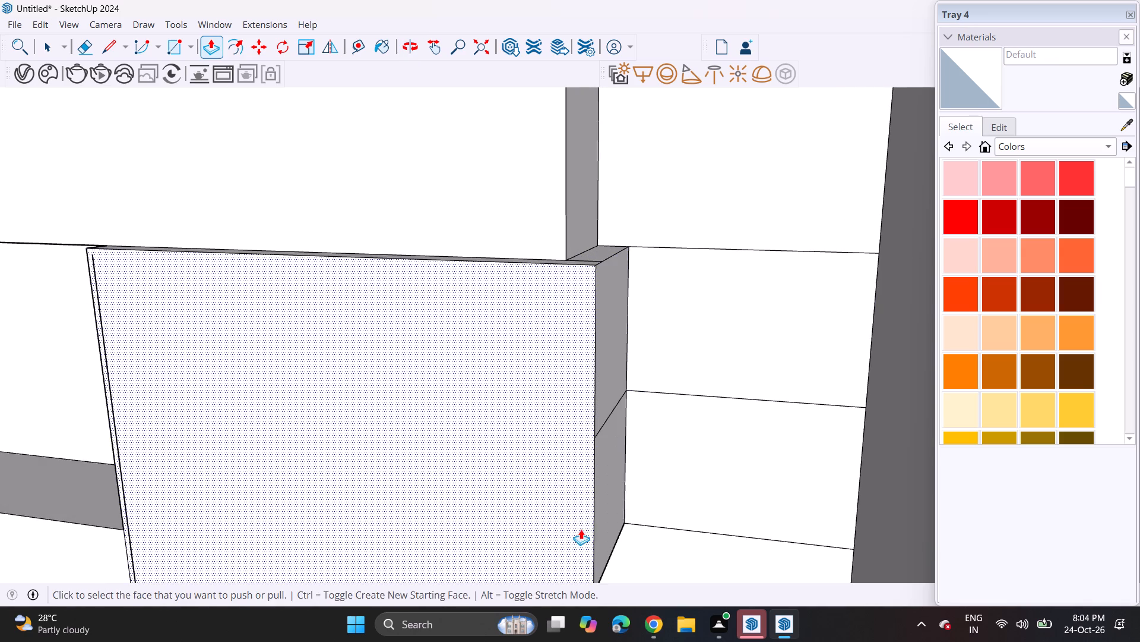
pyautogui.moveTo(581, 529); pyautogui.dragTo(620, 175, button='middle')
pyautogui.doubleClick(613, 297)
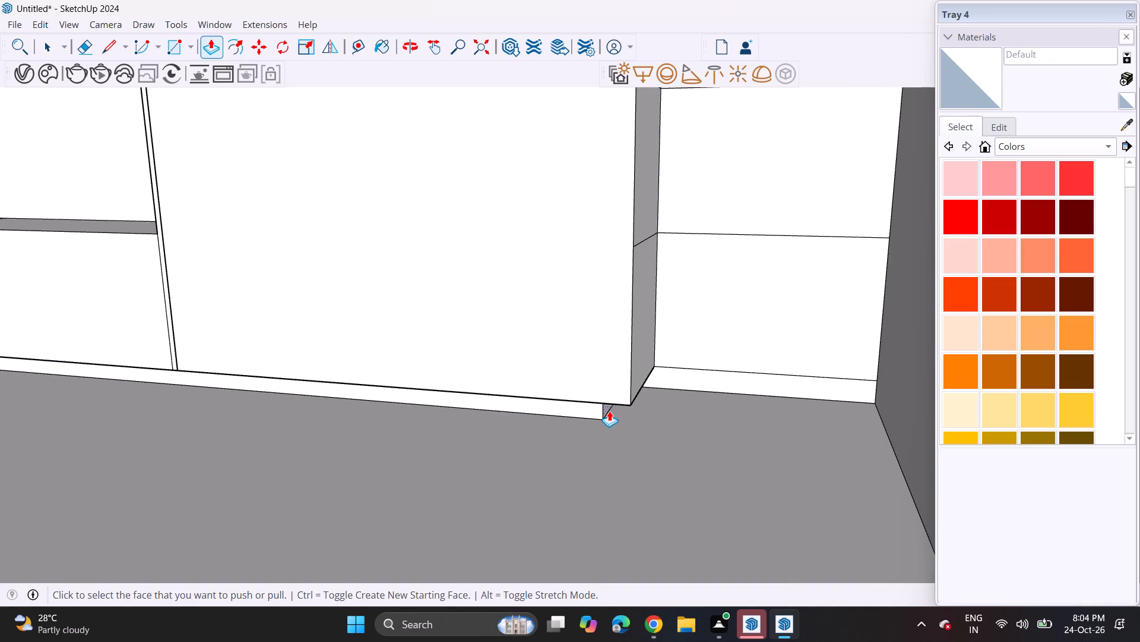
pyautogui.doubleClick(609, 411)
# Draw a horizontal line just below the tall unit's top edge, from the vertical line's upper end to the opposite side edge.
pyautogui.moveTo(550, 331); pyautogui.dragTo(477, 498, button='middle')
pyautogui.scroll(1, 460, 462)
pyautogui.moveTo(463, 453); pyautogui.dragTo(498, 420, button='middle')
pyautogui.scroll(1, 498, 418)
pyautogui.scroll(-5, 471, 411)
pyautogui.scroll(2, 471, 411)
pyautogui.scroll(-1, 471, 411)
pyautogui.scroll(-4, 0, 86)
pyautogui.scroll(1, 58, 155)
pyautogui.keyDown('shift'); pyautogui.scroll(-1, 64, 158); pyautogui.keyUp('shift')
pyautogui.keyDown('shift'); pyautogui.moveTo(69, 159); pyautogui.dragTo(136, 197, button='middle'); pyautogui.keyUp('shift')
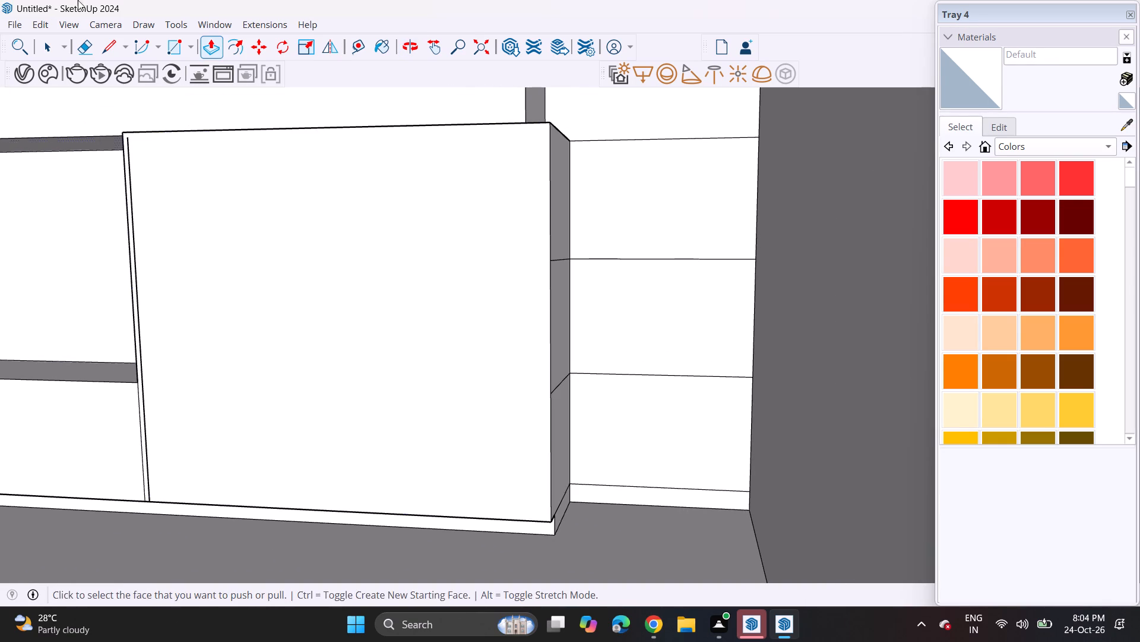
pyautogui.click(109, 42)
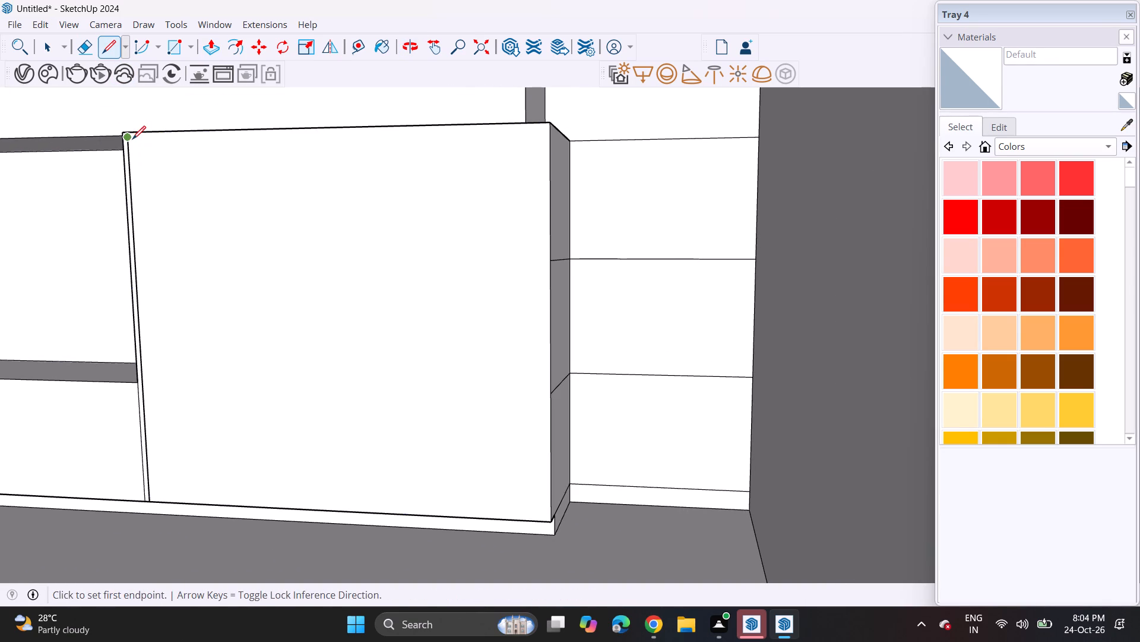
pyautogui.click(132, 139)
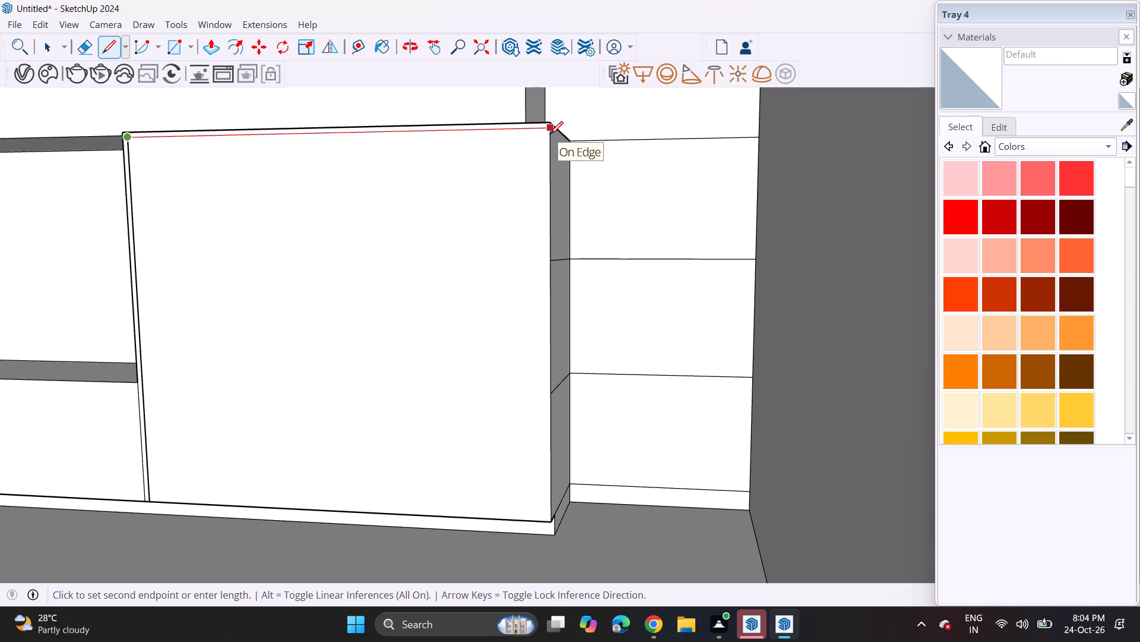
pyautogui.click(550, 134)
pyautogui.scroll(1, 113, 226)
pyautogui.moveTo(113, 226); pyautogui.dragTo(157, 227, button='middle')
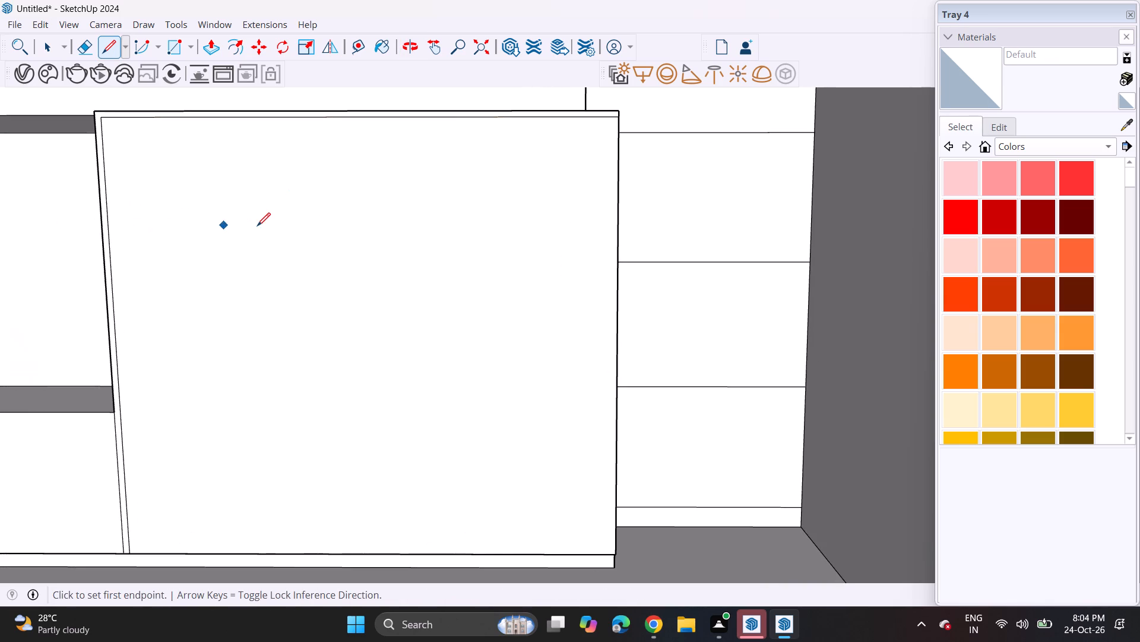
pyautogui.scroll(-3, 257, 226)
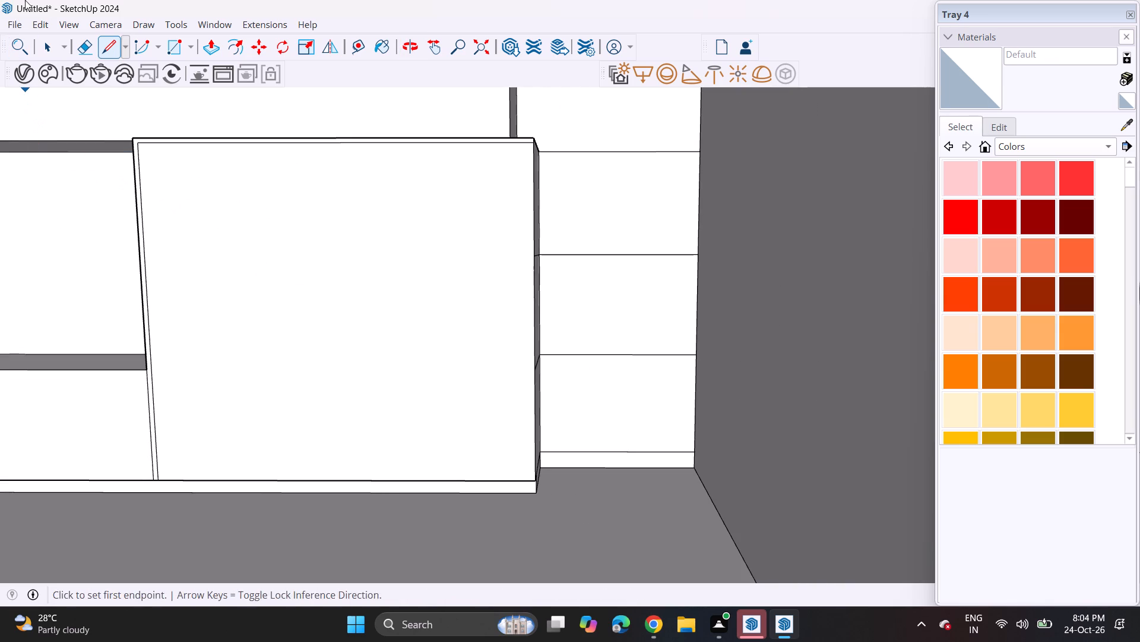
# Draw a rectangle on the tall unit's front, from the plinth's top edge up to just inside the side edge away from the base cabinet.
pyautogui.click(166, 48)
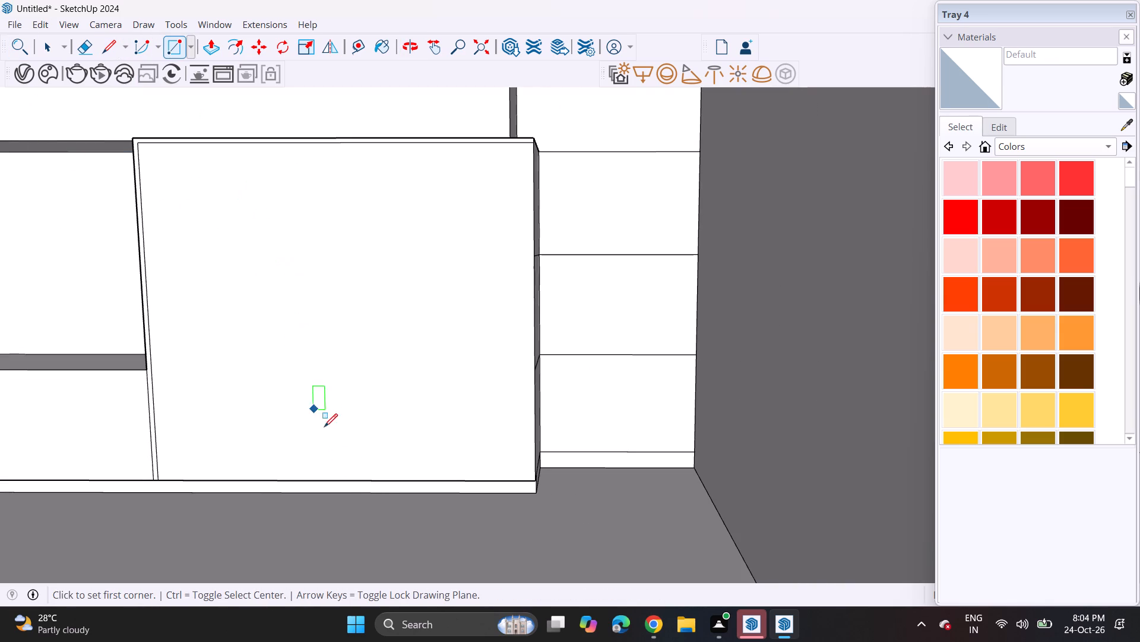
pyautogui.click(288, 483)
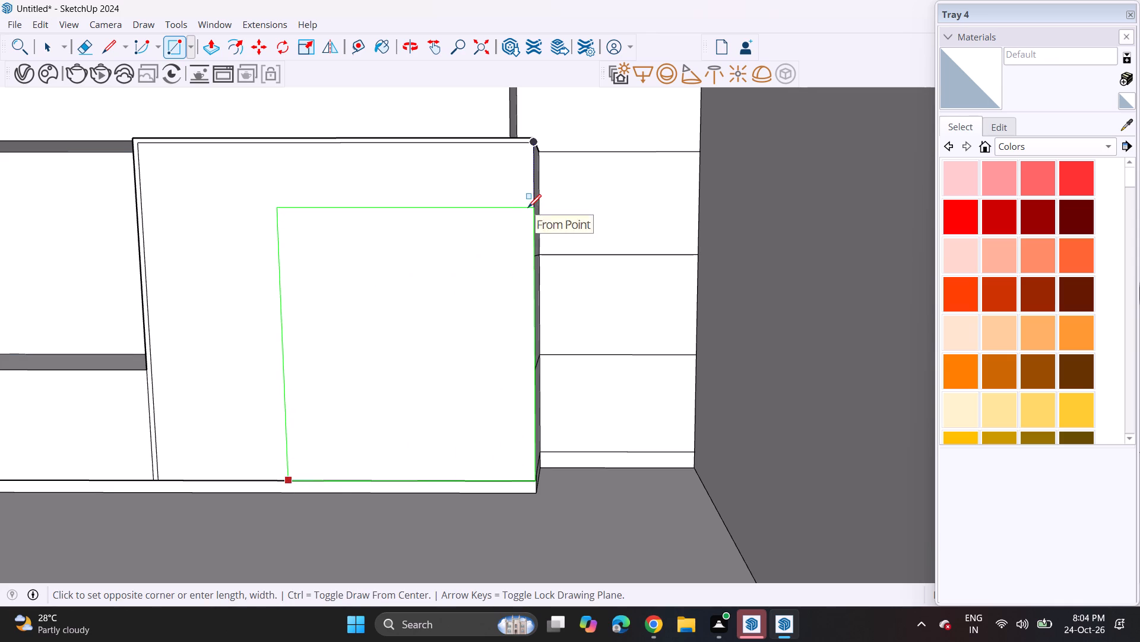
pyautogui.scroll(5, 508, 213)
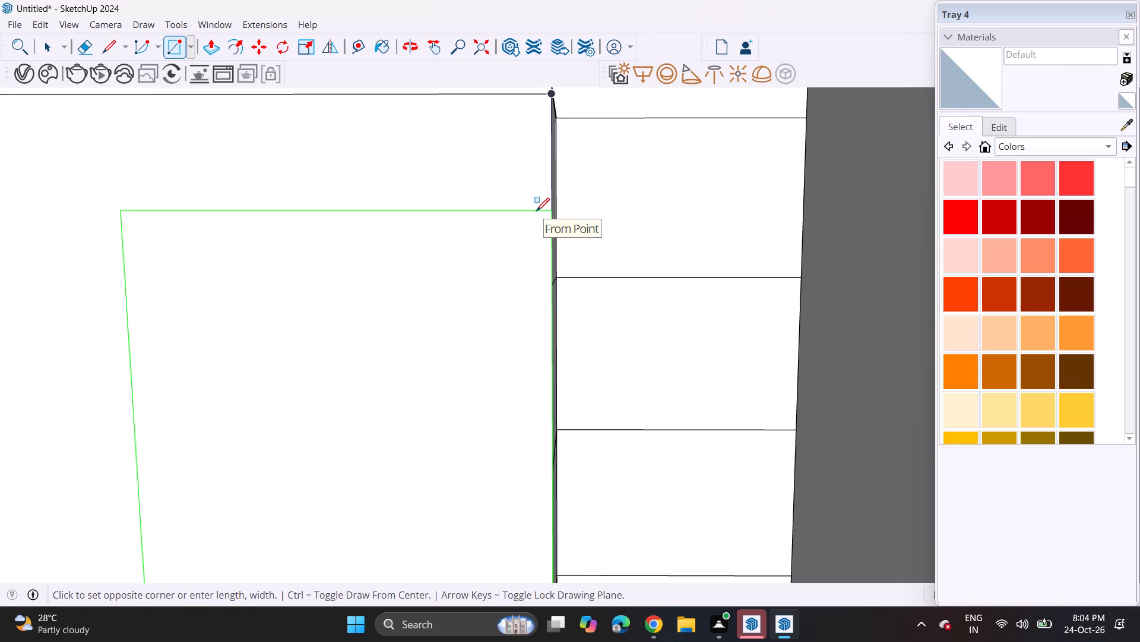
pyautogui.click(535, 211)
pyautogui.scroll(-4, 413, 254)
pyautogui.scroll(1, 342, 320)
pyautogui.keyDown('shift'); pyautogui.moveTo(342, 320); pyautogui.dragTo(359, 313, button='middle'); pyautogui.keyUp('shift')
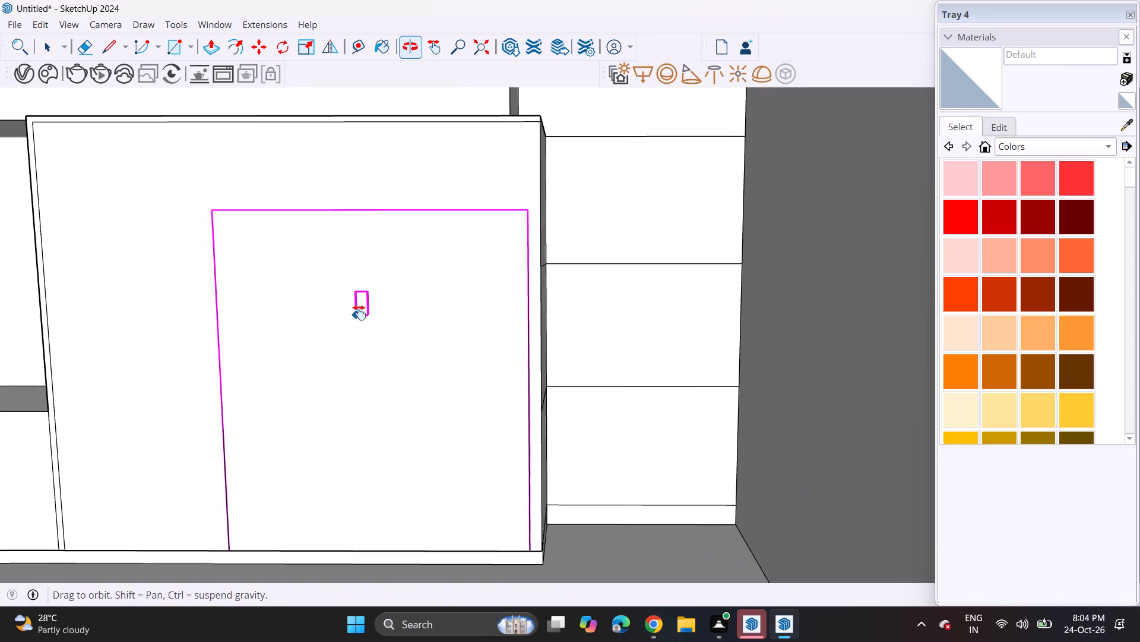
pyautogui.keyDown('shift'); pyautogui.moveTo(359, 313); pyautogui.dragTo(365, 306, button='middle'); pyautogui.keyUp('shift')
pyautogui.scroll(-5, 365, 306)
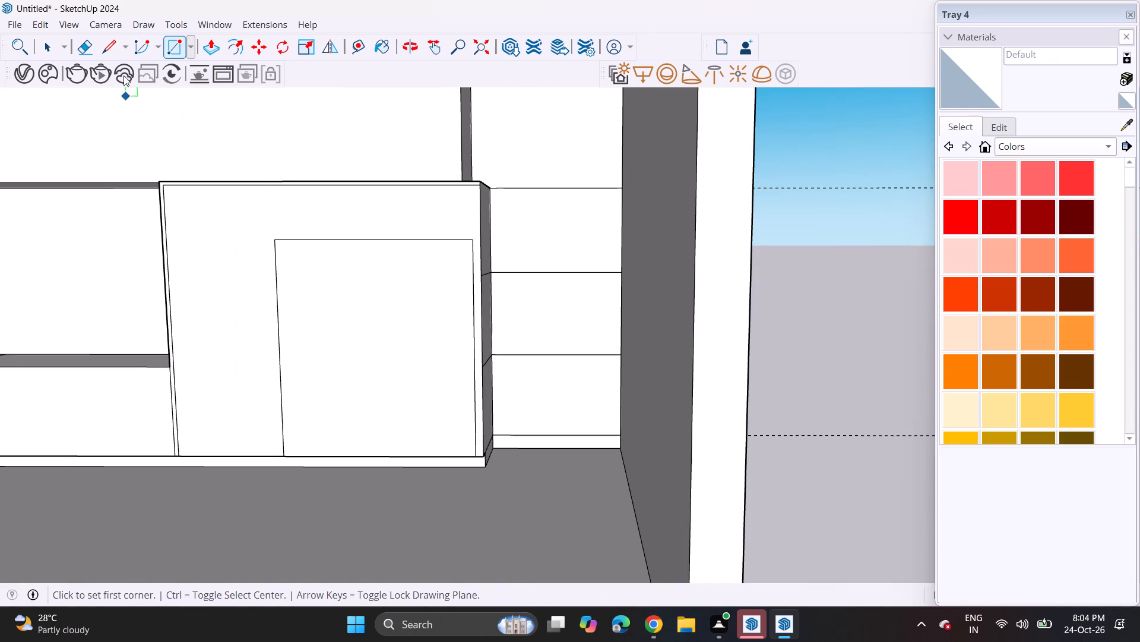
# Offset the new rectangle's outline slightly outward to form a thin frame around it.
pyautogui.click(235, 52)
pyautogui.click(328, 232)
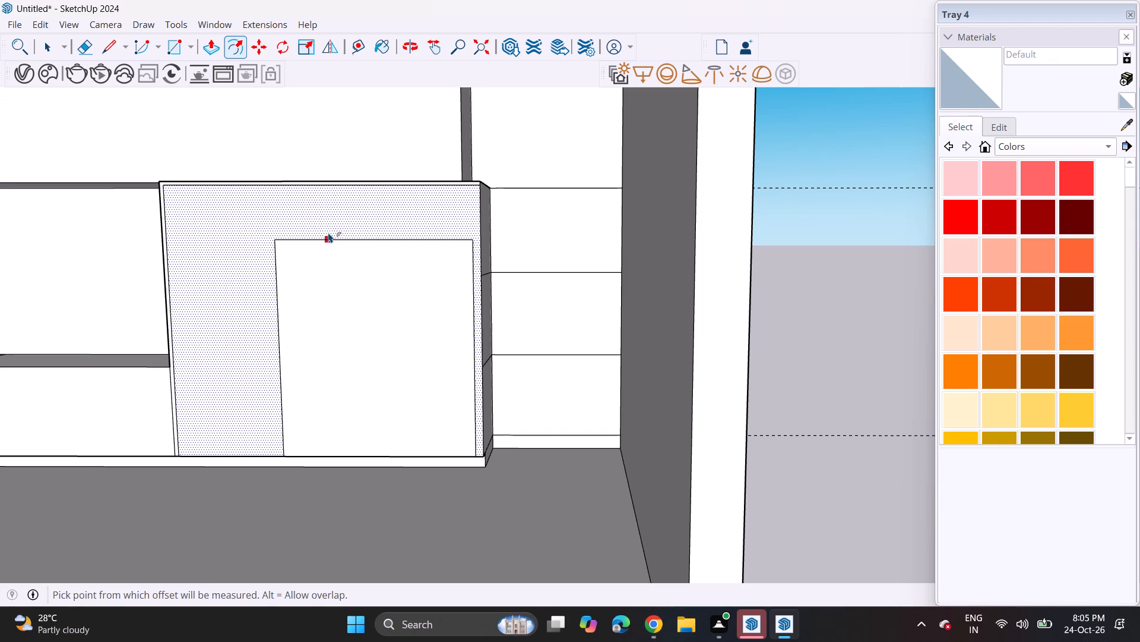
pyautogui.press('Escape')
pyautogui.click(292, 329)
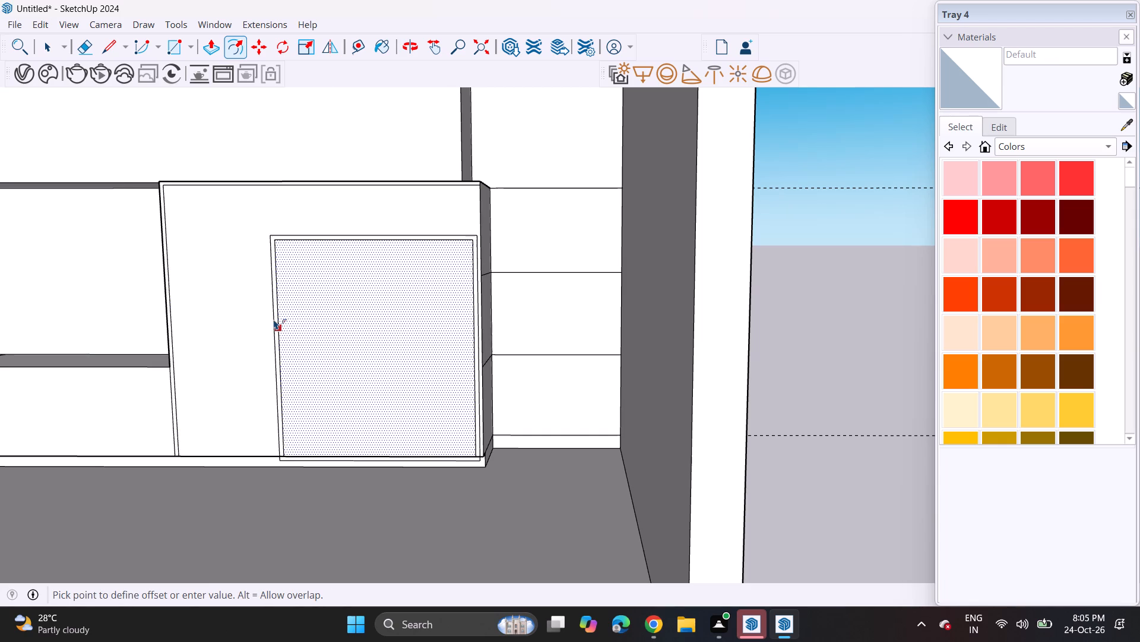
pyautogui.click(274, 319)
# Extend both frame verticals nearer the base cabinet and the outer vertical on the opposite side straight up to the tall unit's top border.
pyautogui.click(94, 46)
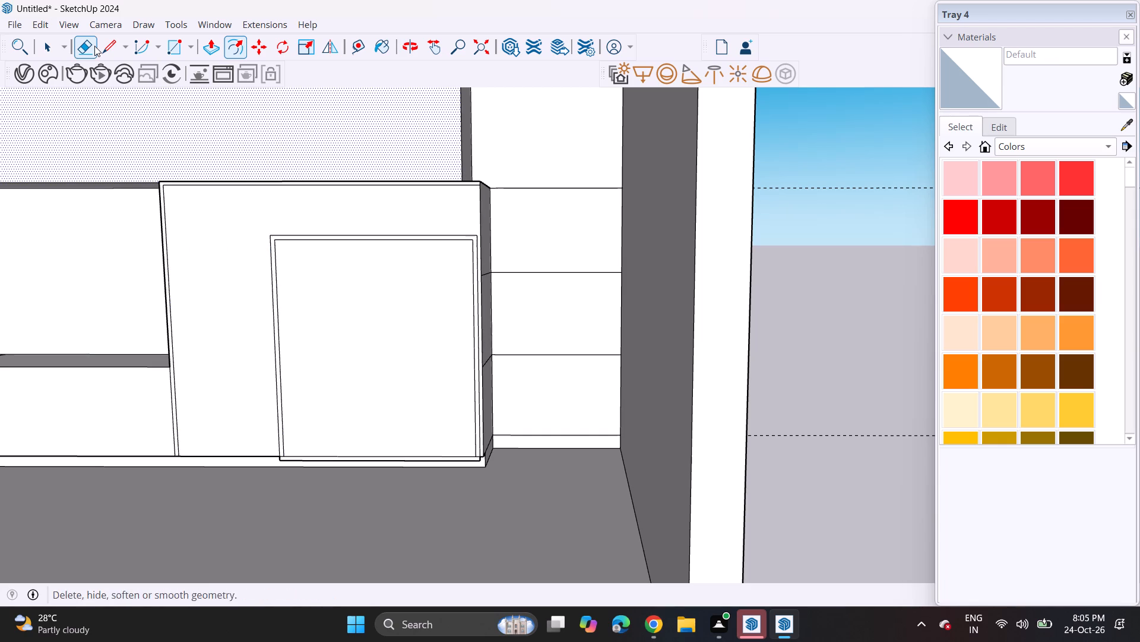
pyautogui.click(105, 53)
pyautogui.scroll(3, 278, 251)
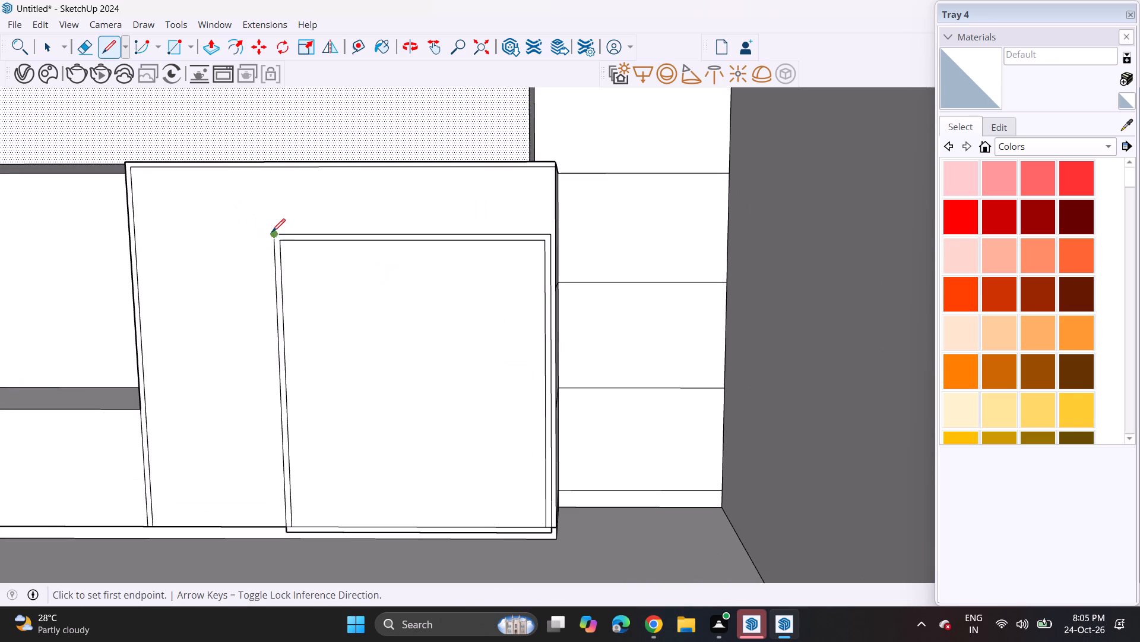
pyautogui.click(275, 234)
pyautogui.click(273, 168)
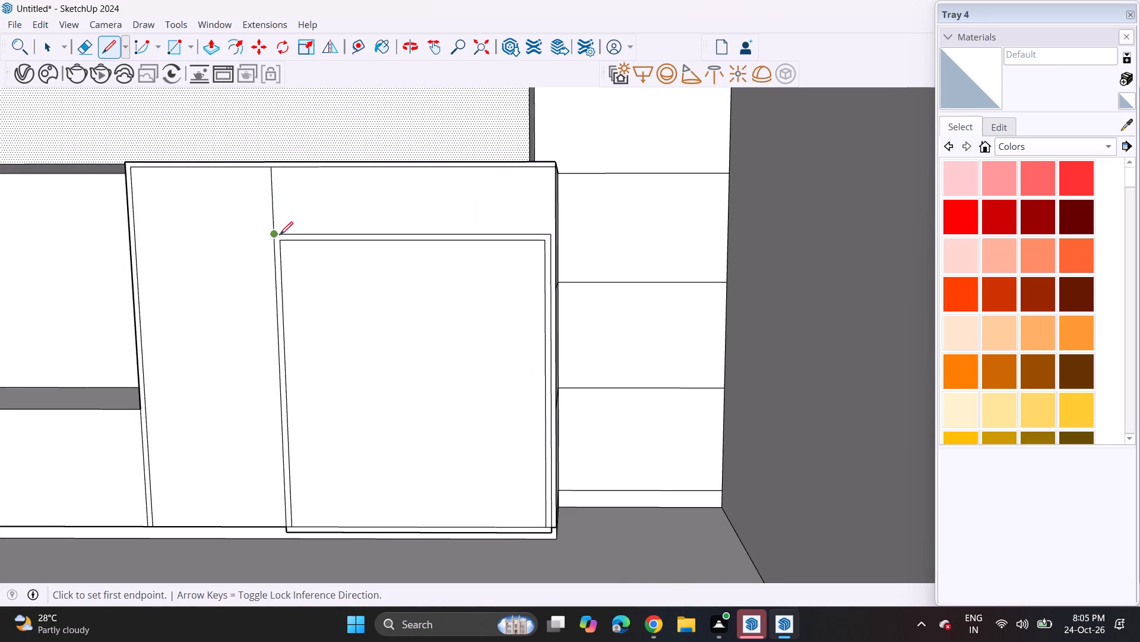
pyautogui.click(284, 243)
pyautogui.click(281, 165)
pyautogui.click(553, 237)
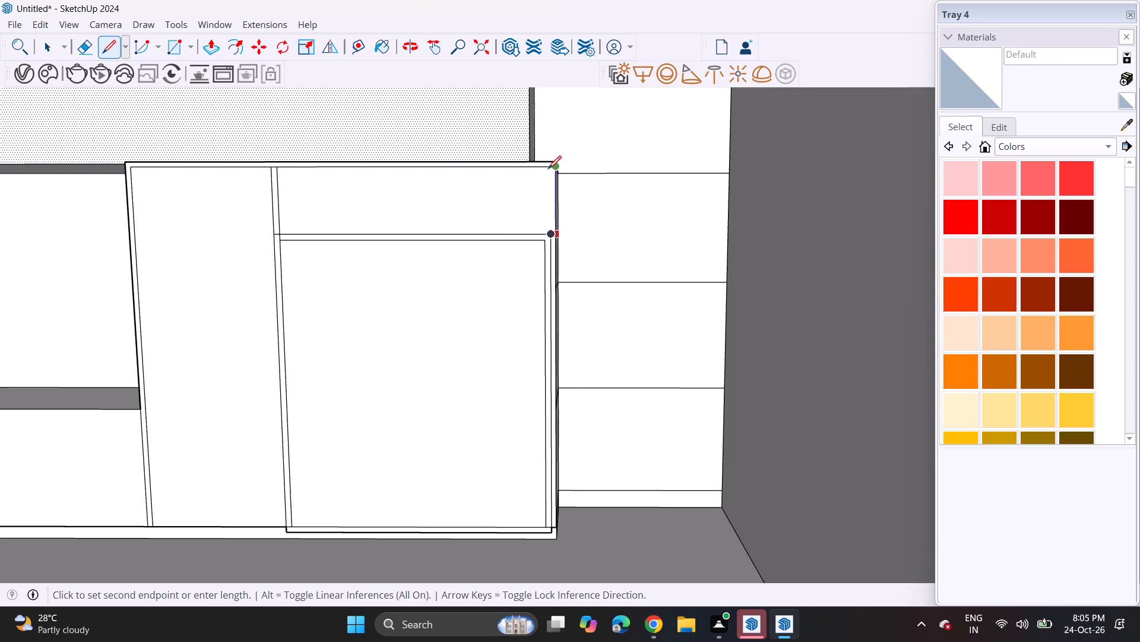
pyautogui.click(548, 234)
pyautogui.click(551, 234)
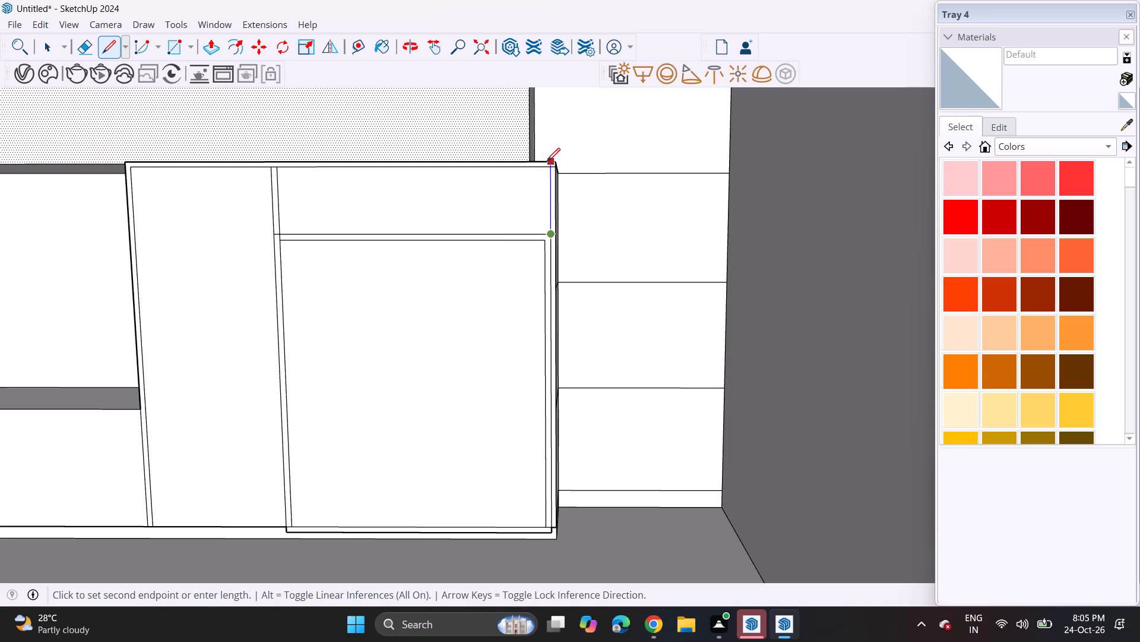
pyautogui.click(547, 161)
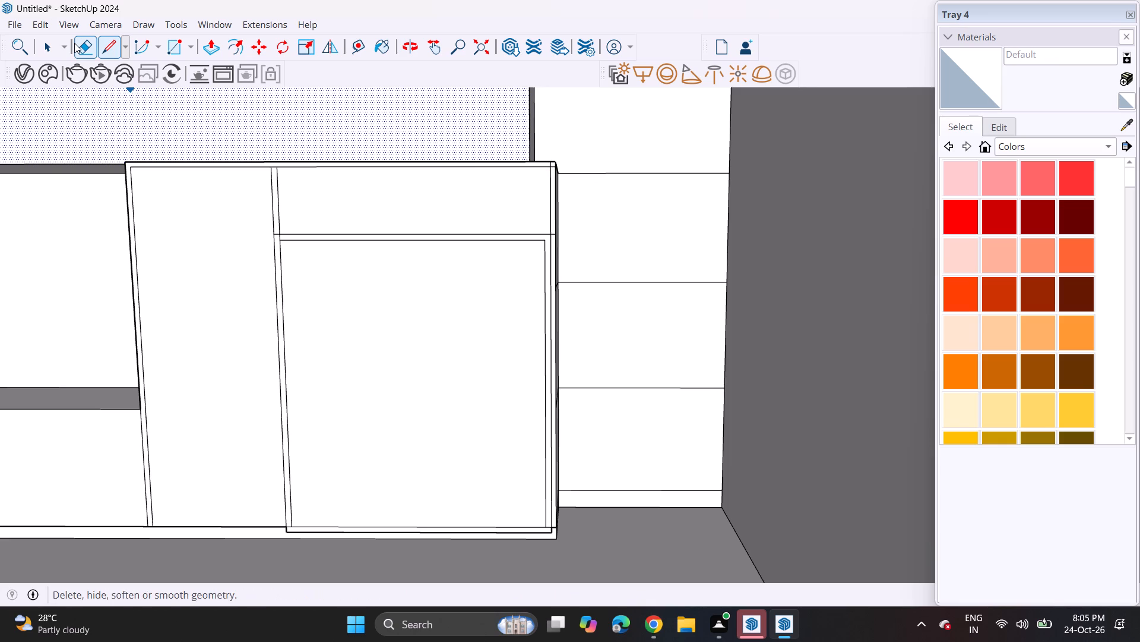
# Erase the frame's outer top line, including its stub to the side edge, and the inner vertical line beside that edge.
pyautogui.click(74, 43)
pyautogui.scroll(4, 572, 247)
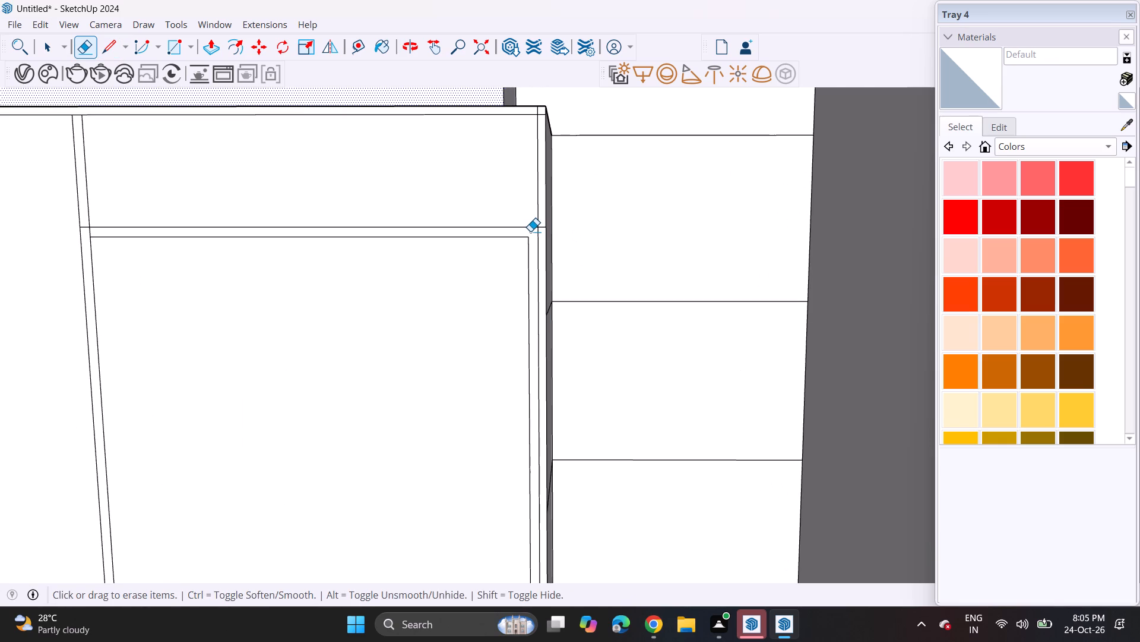
pyautogui.scroll(4, 530, 231)
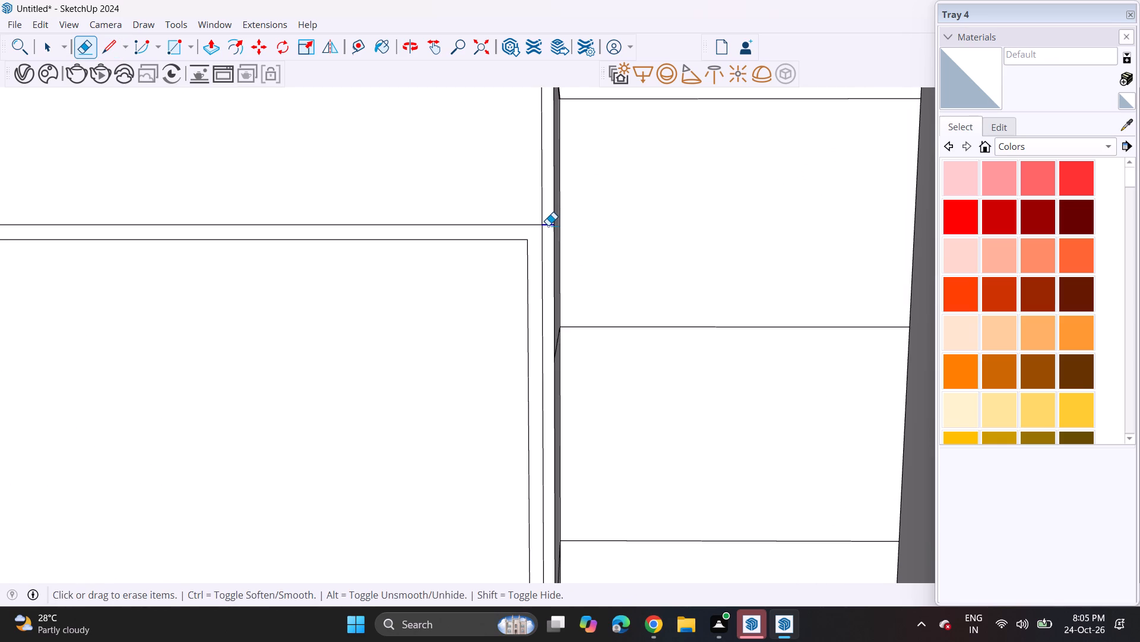
pyautogui.click(548, 225)
pyautogui.click(527, 224)
pyautogui.scroll(-5, 528, 231)
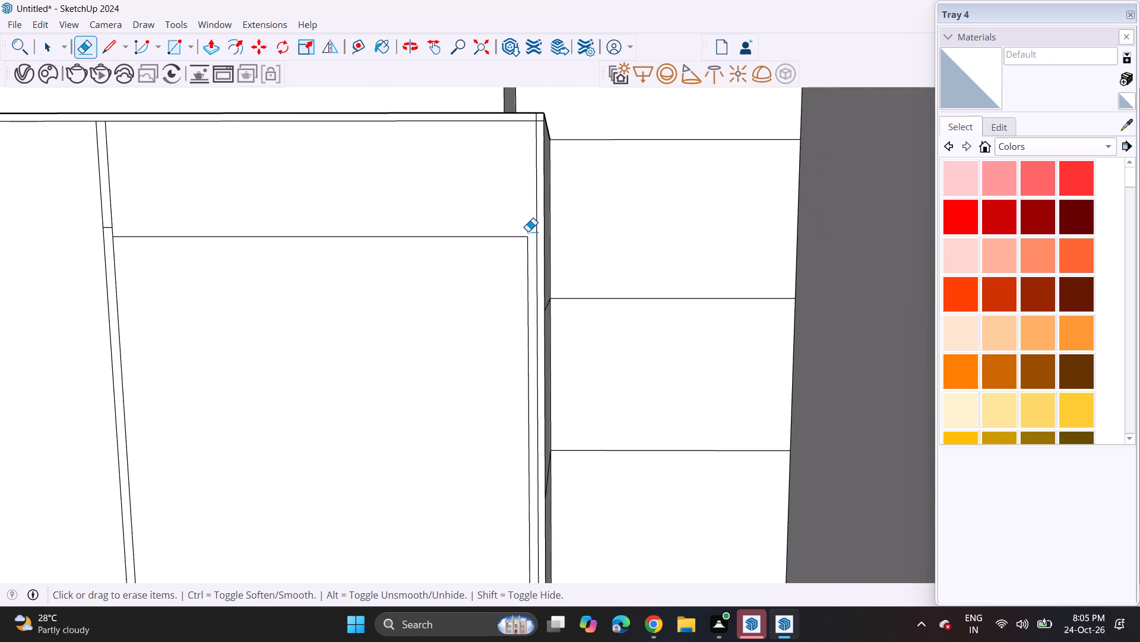
pyautogui.scroll(-3, 528, 231)
pyautogui.click(528, 276)
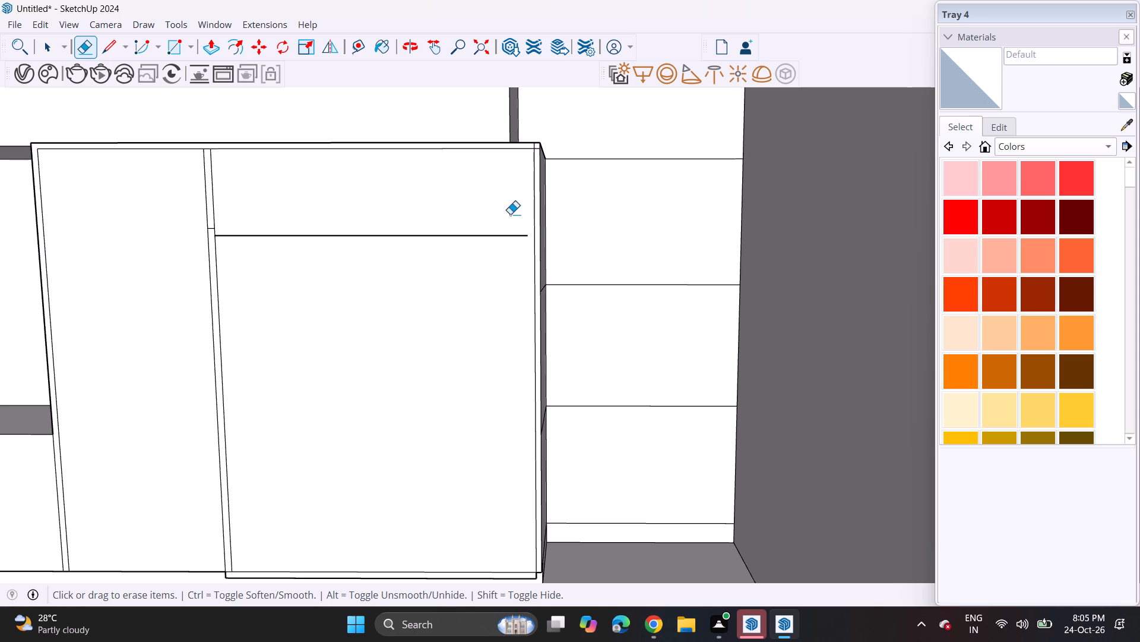
# Extend the remaining horizontal line across to the vertical line beside the tall unit's side edge.
pyautogui.scroll(5, 470, 211)
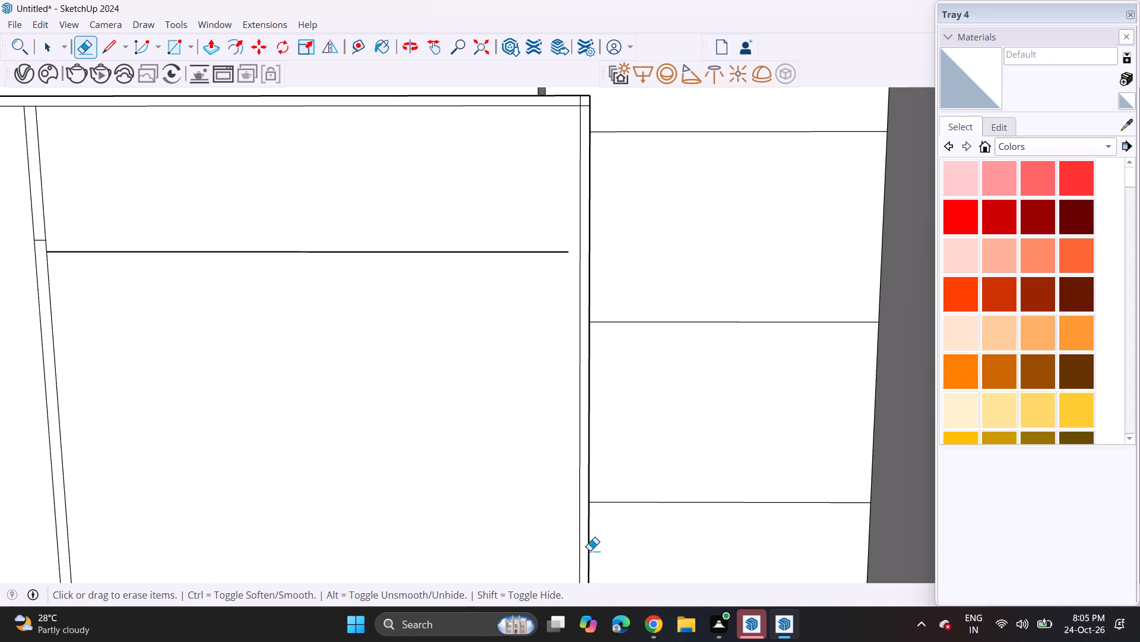
pyautogui.click(109, 41)
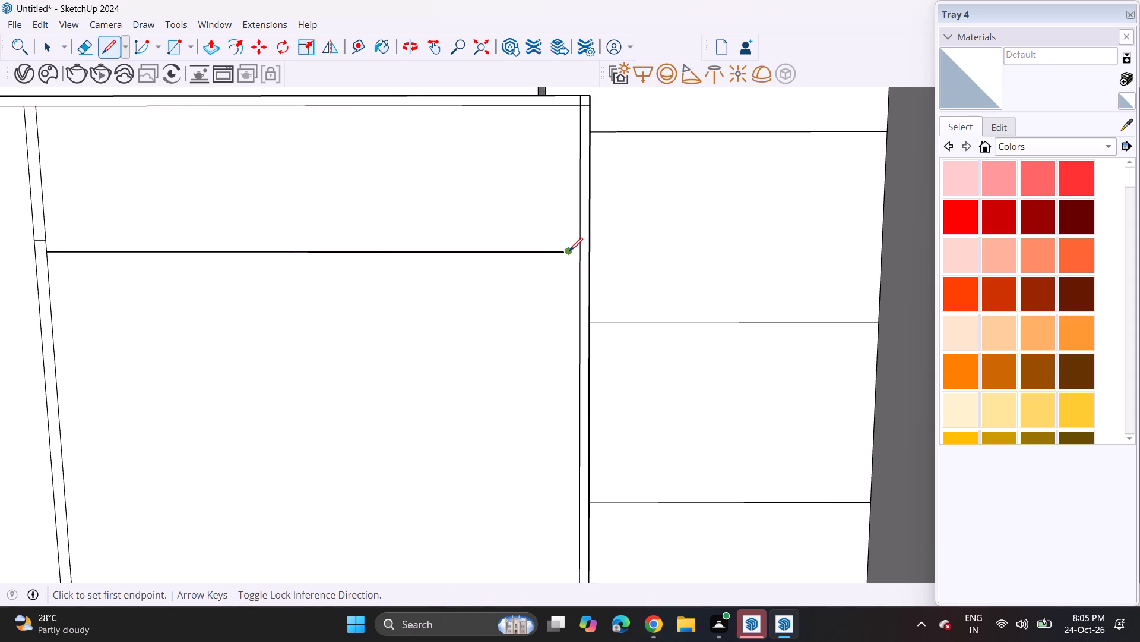
pyautogui.click(568, 251)
pyautogui.click(579, 254)
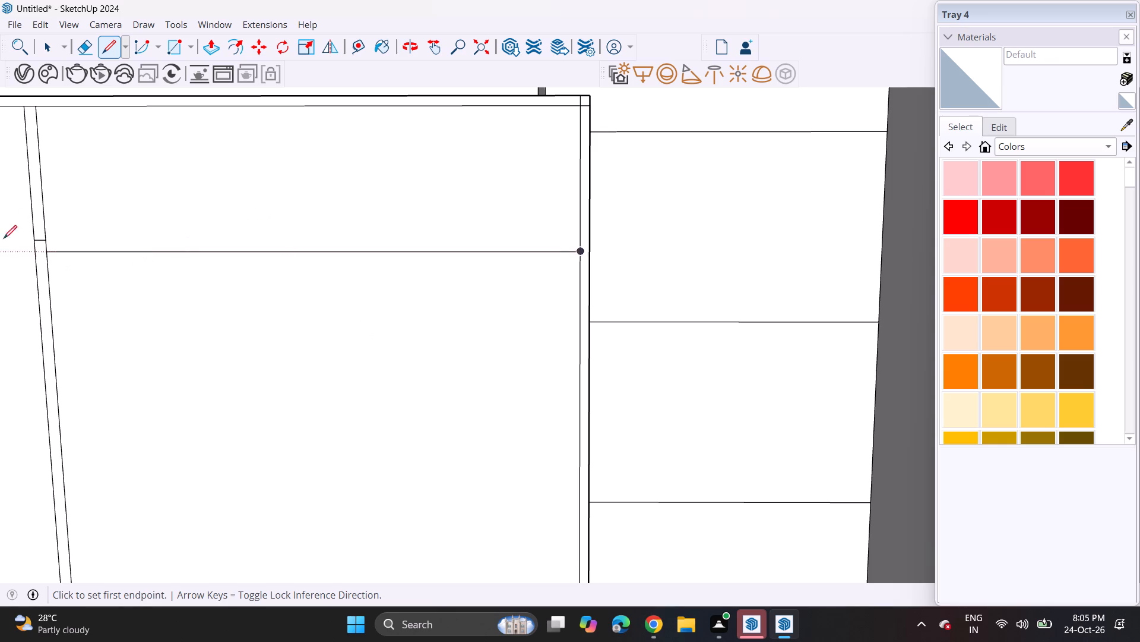
# Remove the short horizontal stub between the two closely spaced vertical divider lines with the Eraser.
pyautogui.click(86, 40)
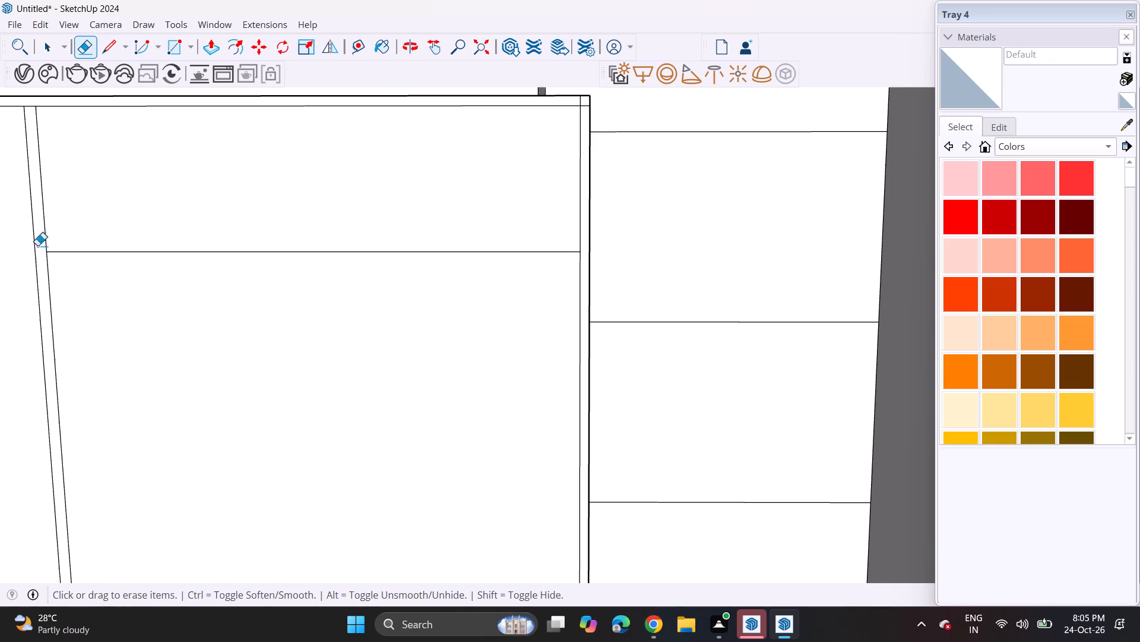
pyautogui.click(36, 240)
pyautogui.hotkey('ctrl', 'z')
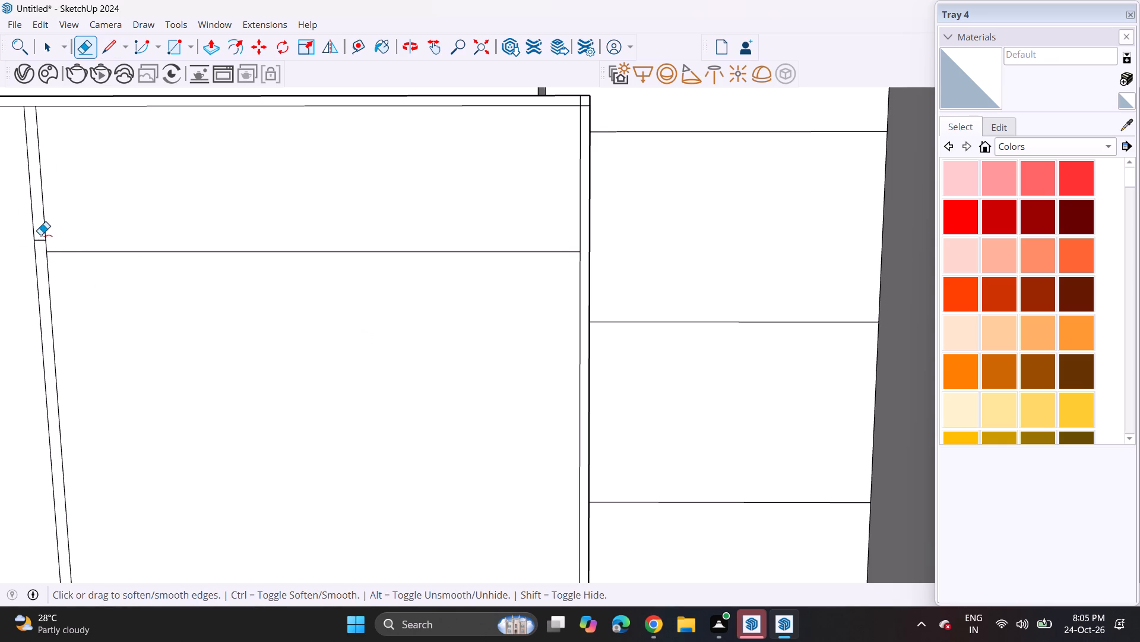
pyautogui.click(40, 244)
pyautogui.moveTo(40, 234); pyautogui.dragTo(40, 250)
# Copy the upper compartment's side line nearer the base cabinet across to its opposite side, dividing by 2 to place a centre line.
pyautogui.click(58, 53)
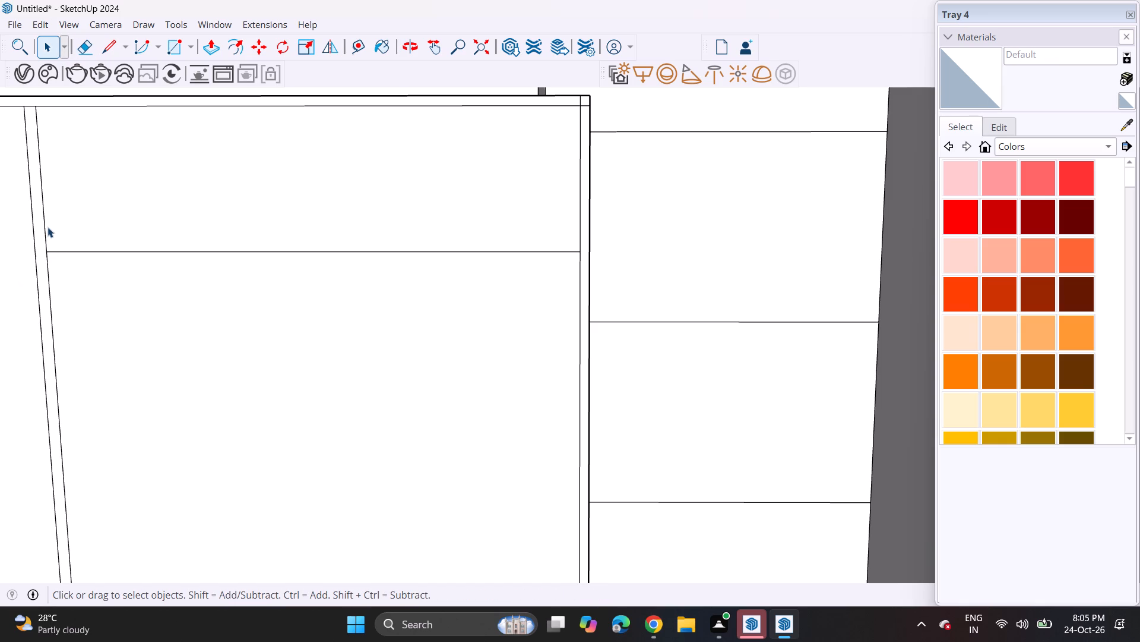
pyautogui.click(47, 227)
pyautogui.click(43, 220)
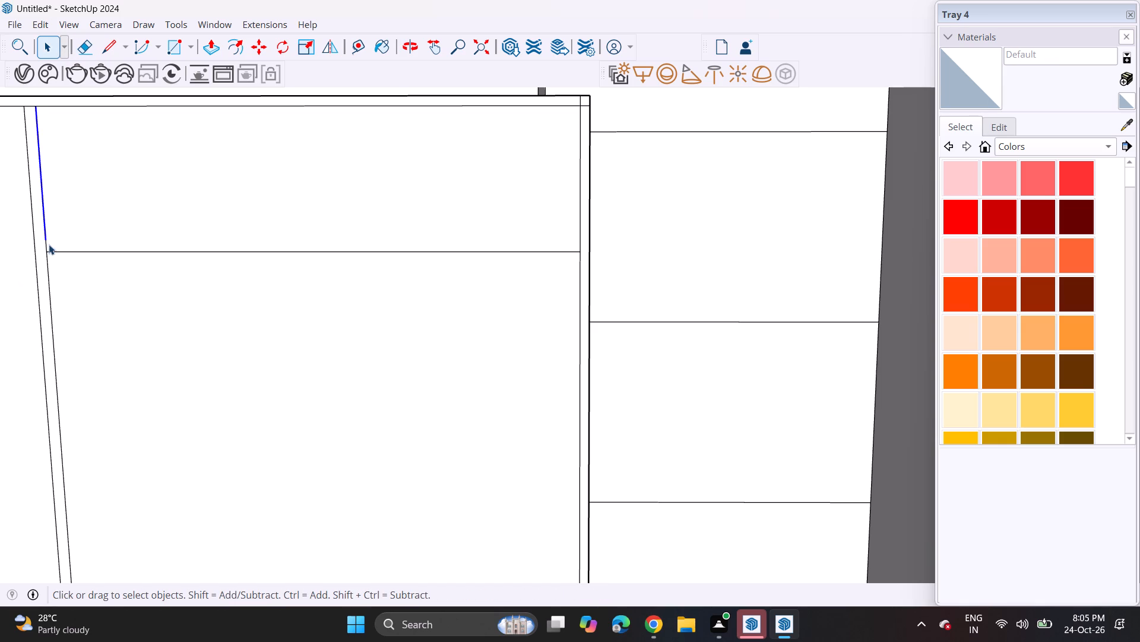
pyautogui.keyDown('ctrl'); pyautogui.click(46, 247); pyautogui.keyUp('ctrl')
pyautogui.scroll(2, 46, 247)
pyautogui.press('m')
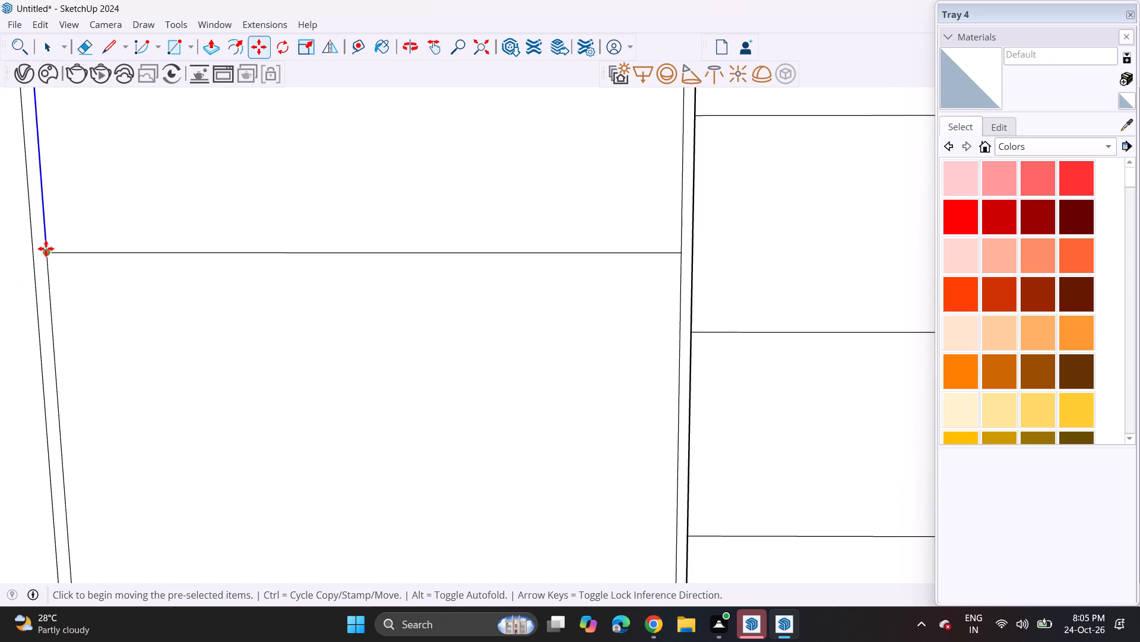
pyautogui.click(46, 248)
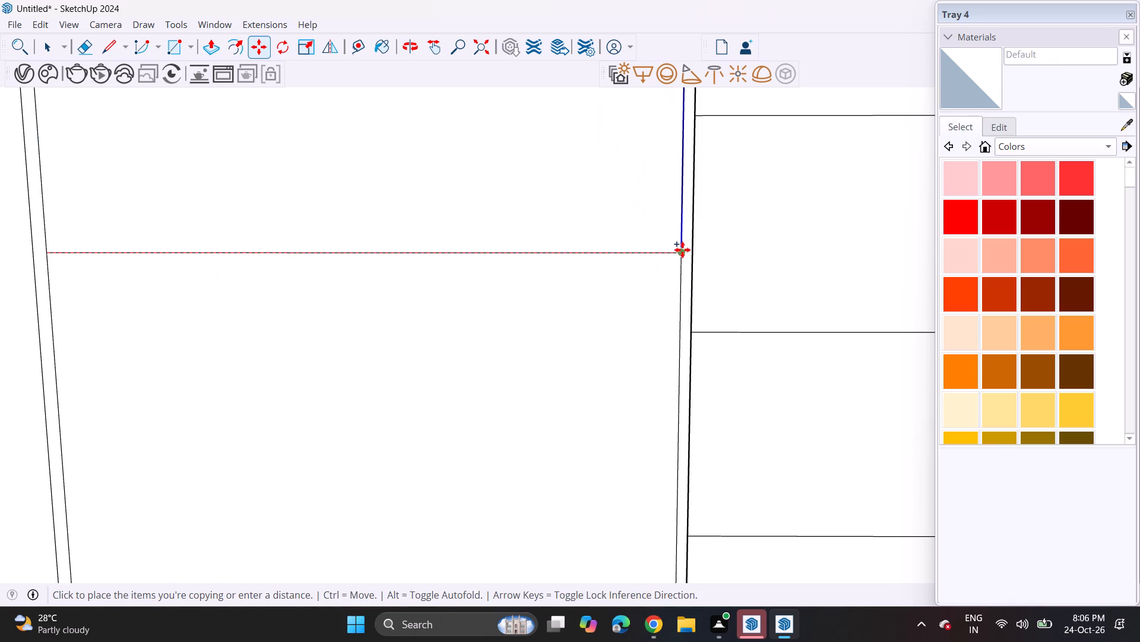
pyautogui.click(682, 250)
pyautogui.press('/')
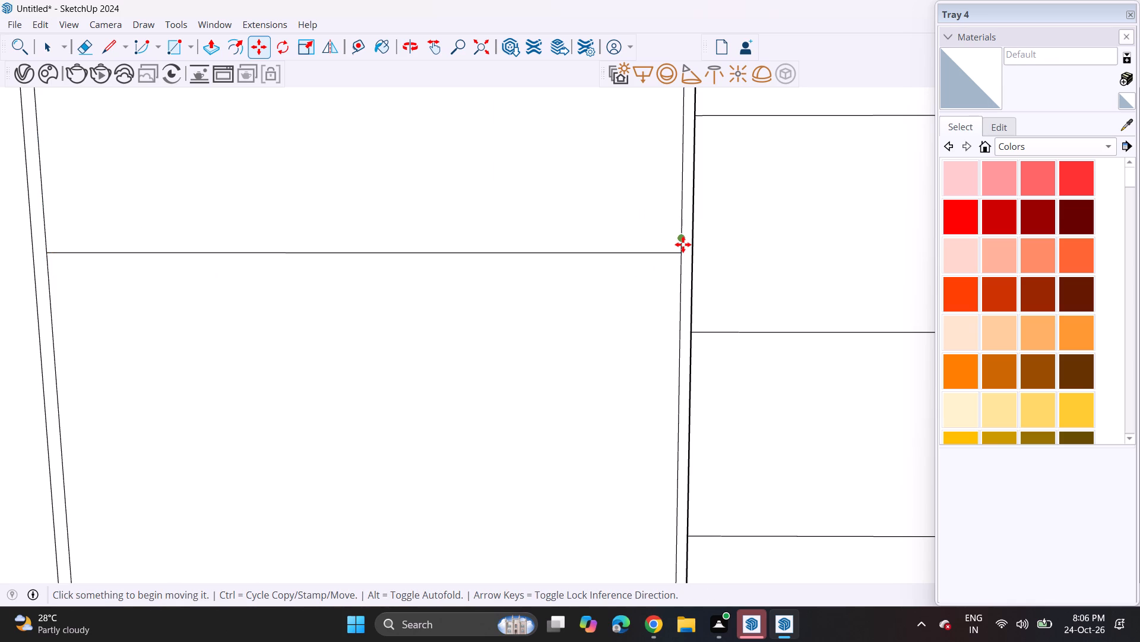
pyautogui.press('2')
pyautogui.press('Return')
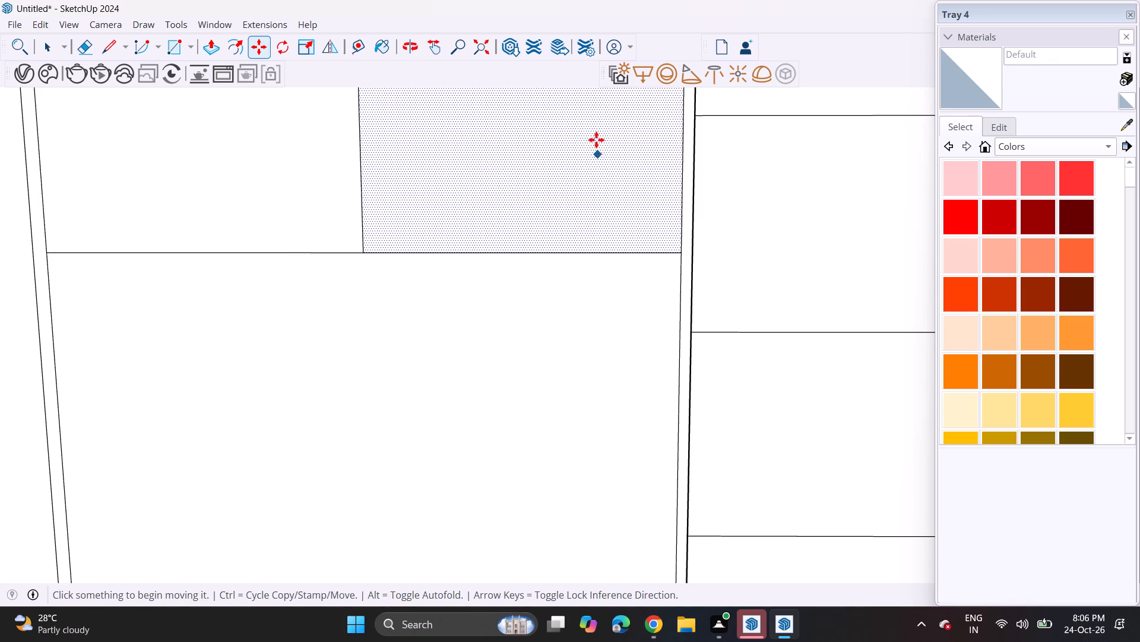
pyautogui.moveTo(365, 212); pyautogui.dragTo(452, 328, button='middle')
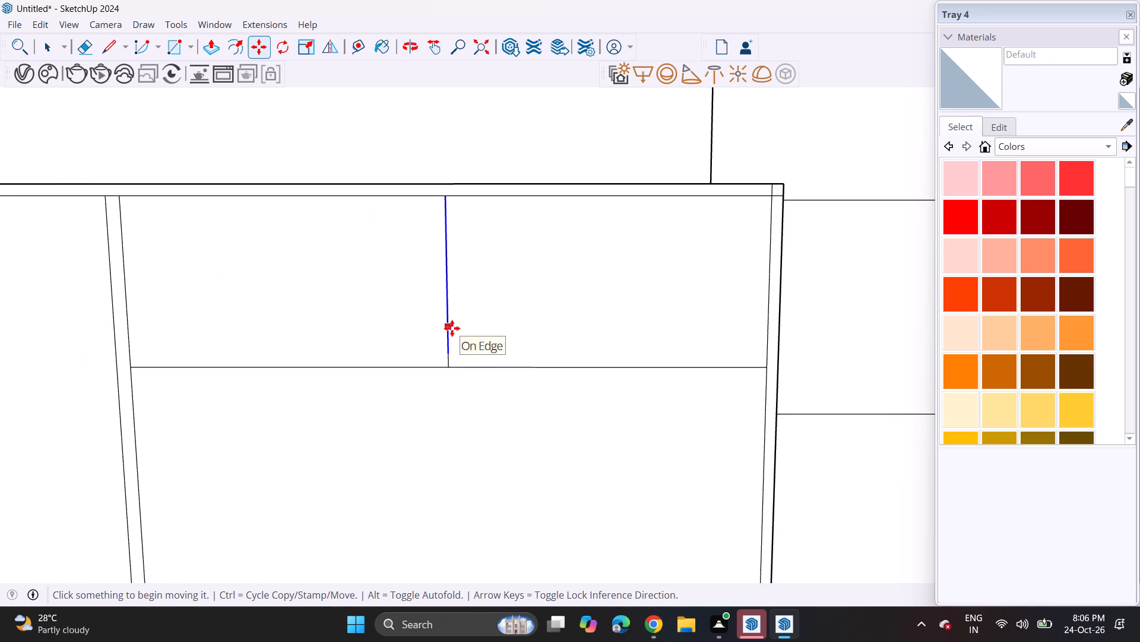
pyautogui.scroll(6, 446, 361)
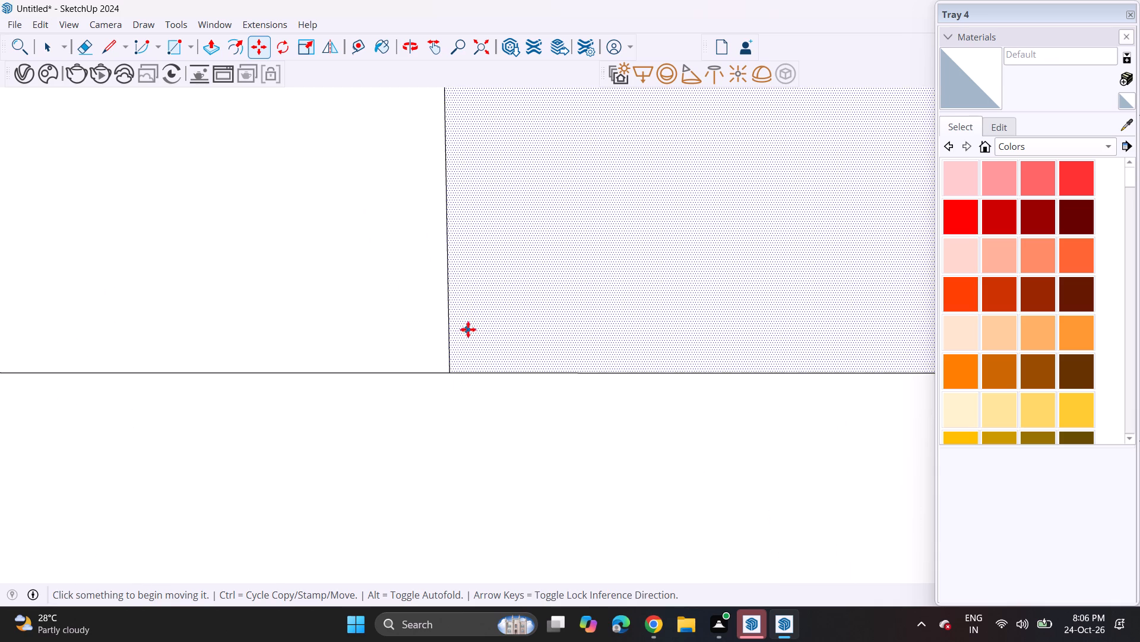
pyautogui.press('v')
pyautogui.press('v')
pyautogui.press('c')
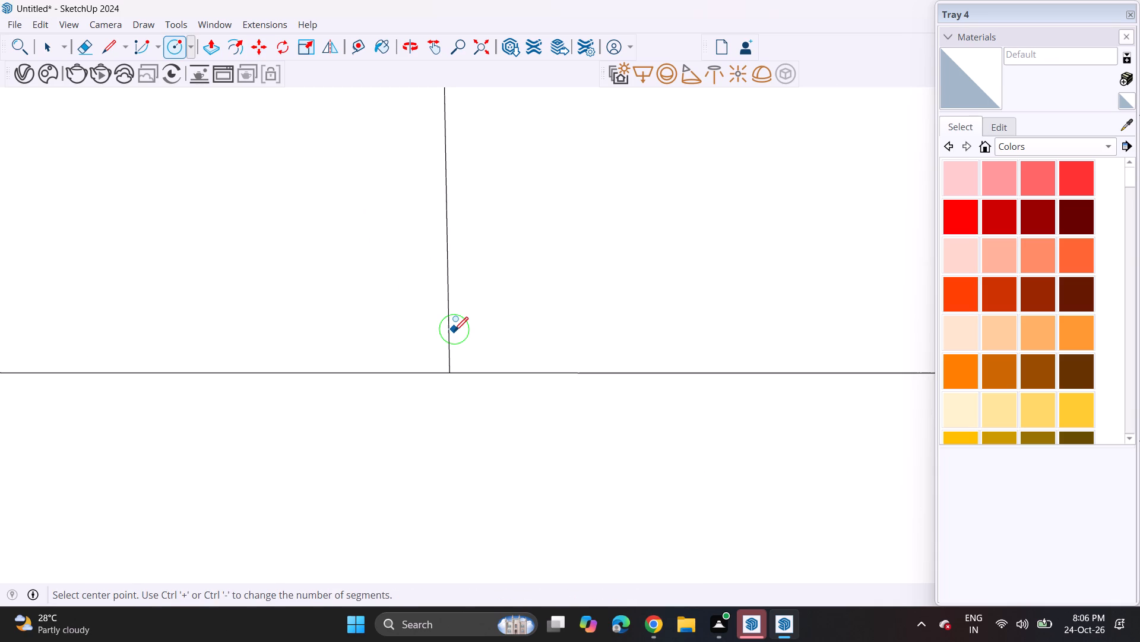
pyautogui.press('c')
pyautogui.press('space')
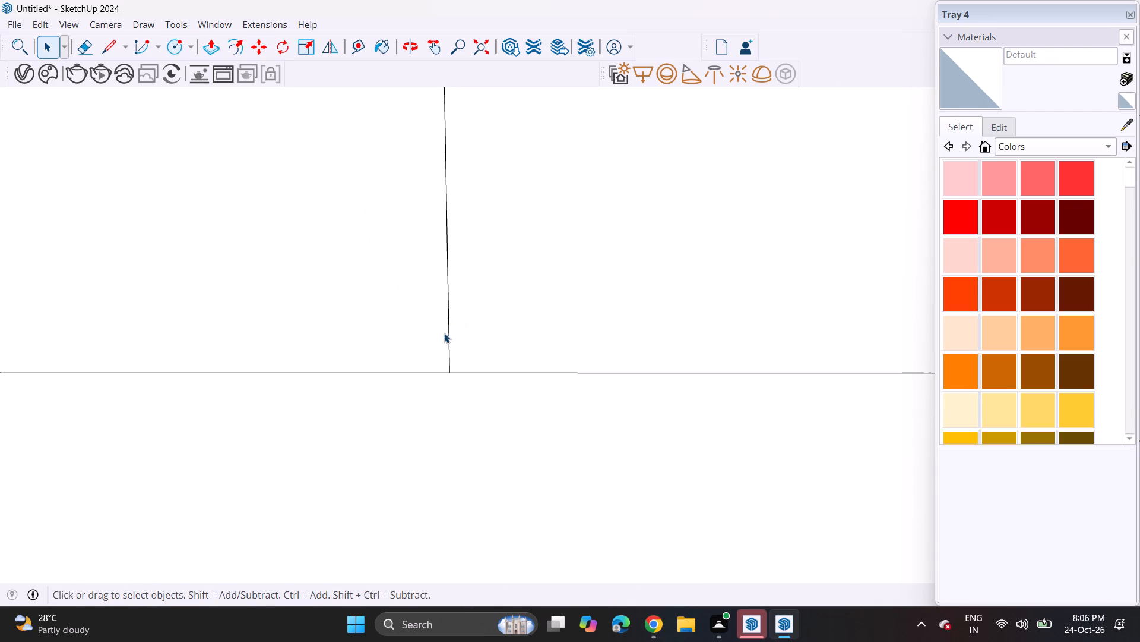
# Copy the vertical centre line of the tall unit's upper compartment a small distance sideways to form a narrow divider gap.
pyautogui.click(455, 339)
pyautogui.click(452, 346)
pyautogui.click(453, 360)
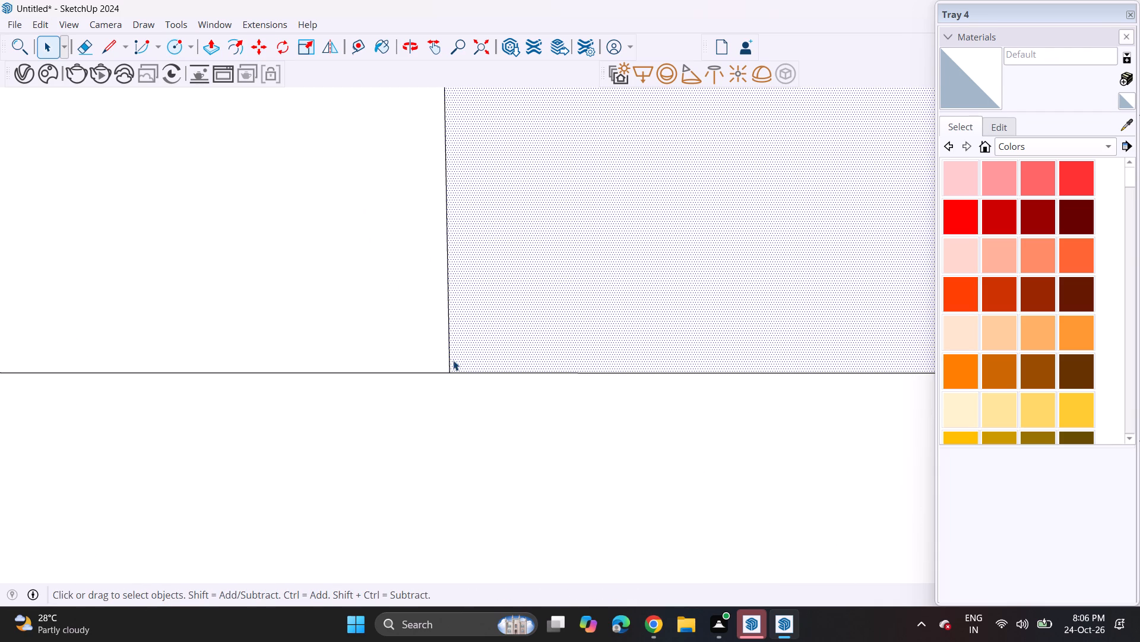
pyautogui.click(451, 356)
pyautogui.keyDown('ctrl'); pyautogui.click(448, 332); pyautogui.keyUp('ctrl')
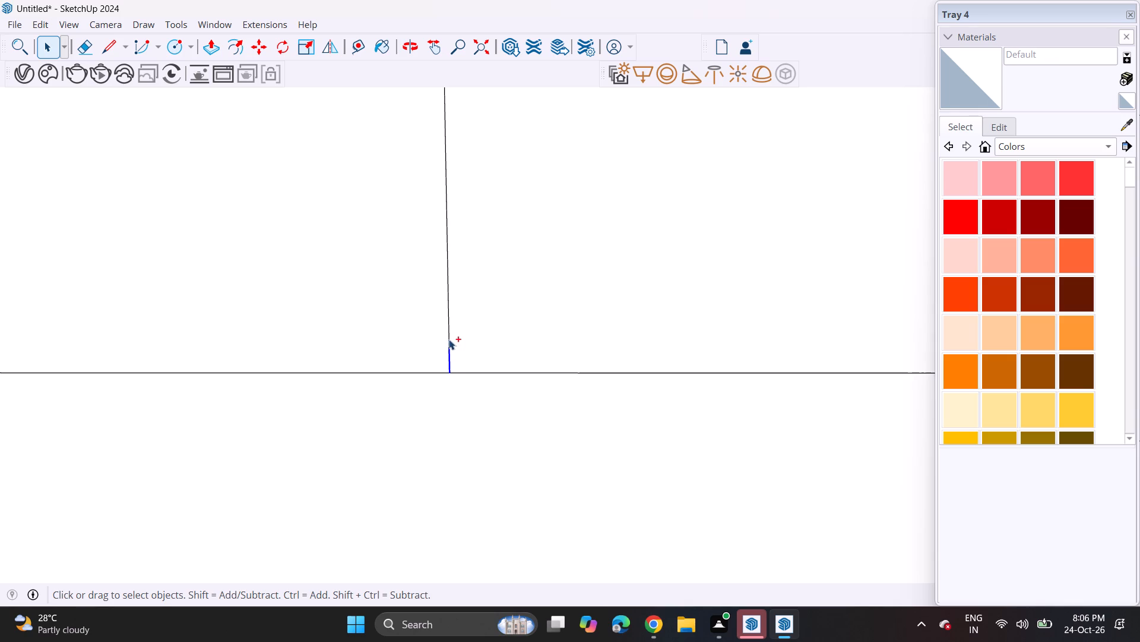
pyautogui.press('m')
pyautogui.click(449, 375)
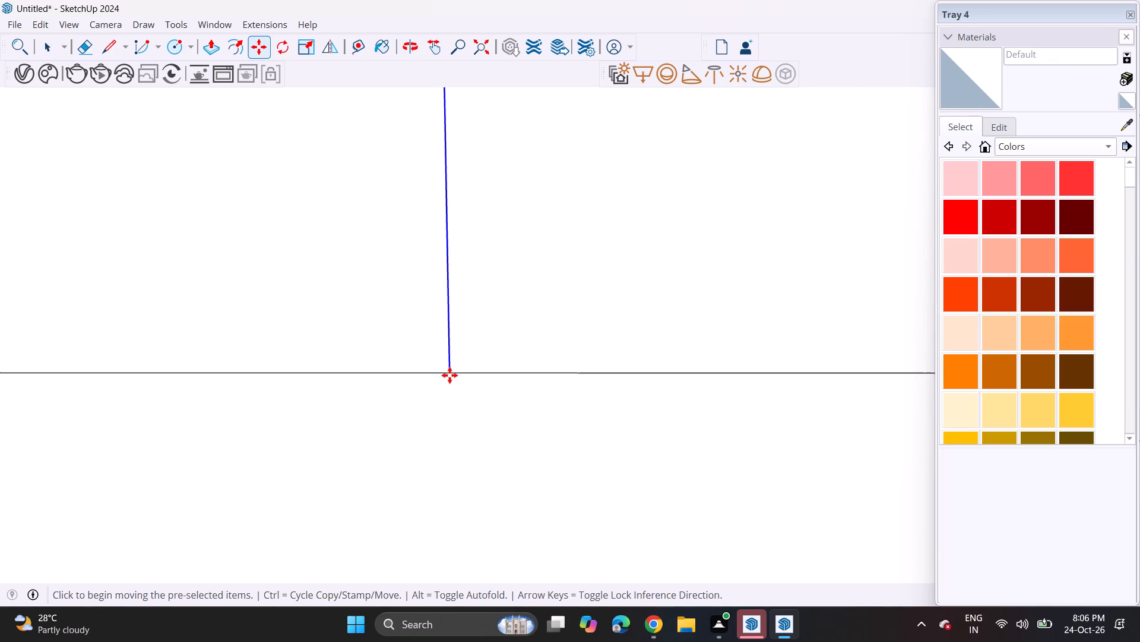
pyautogui.click(459, 377)
pyautogui.scroll(-11, 451, 377)
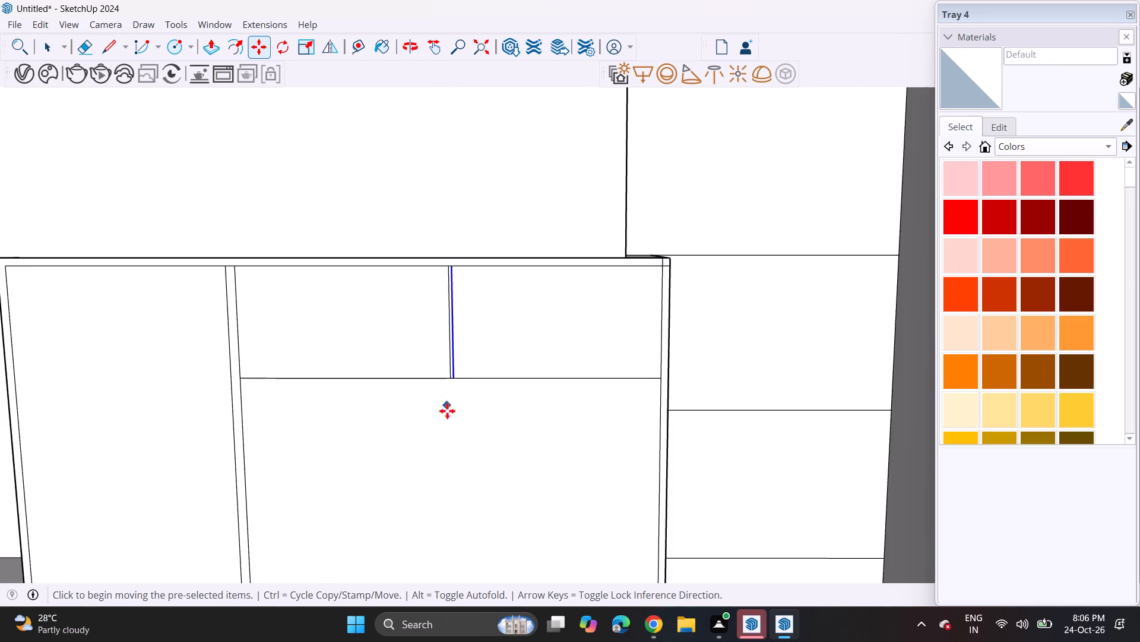
# Copy all segments of the horizontal line beneath the two upper compartments a short distance down to make a parallel gap line.
pyautogui.scroll(2, 346, 407)
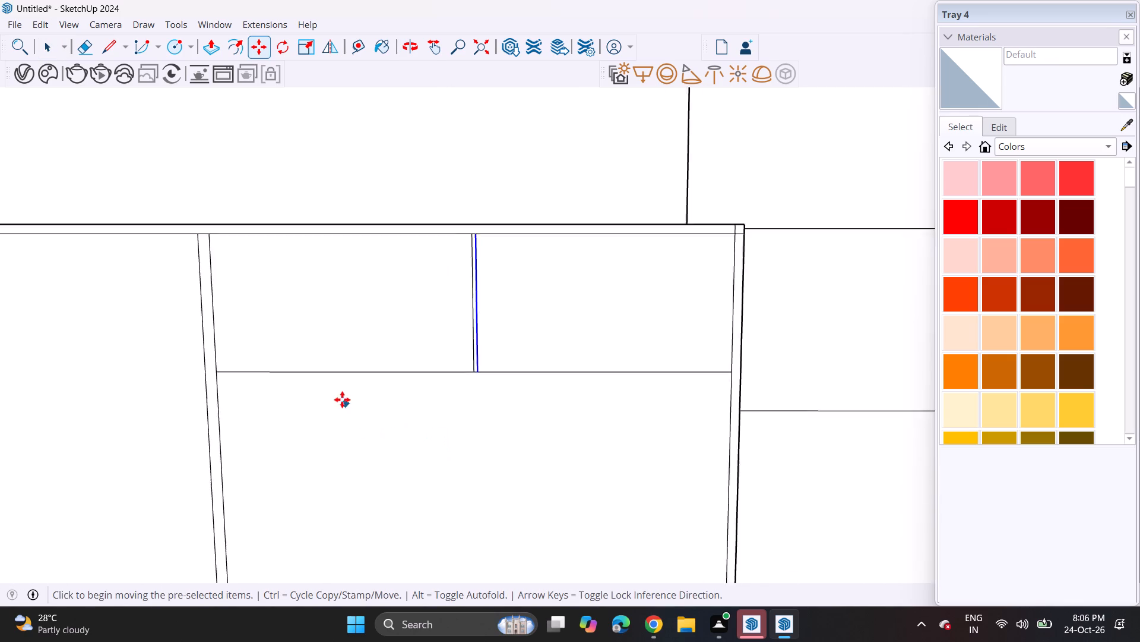
pyautogui.scroll(4, 342, 399)
pyautogui.press('space')
pyautogui.click(418, 364)
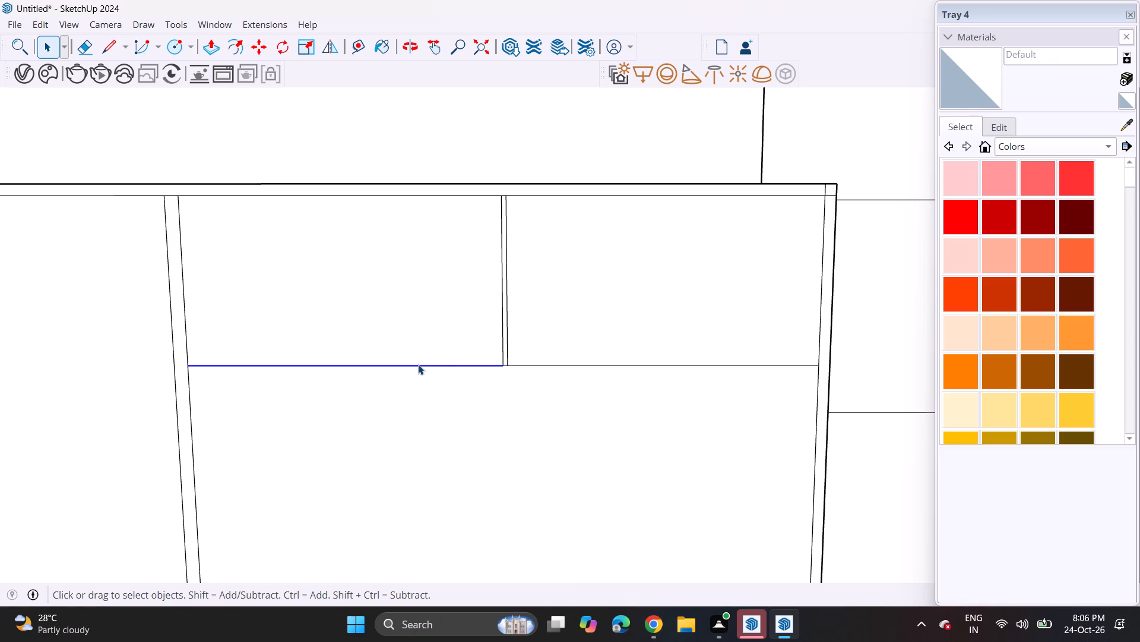
pyautogui.keyDown('ctrl'); pyautogui.scroll(15, 574, 372); pyautogui.keyUp('ctrl')
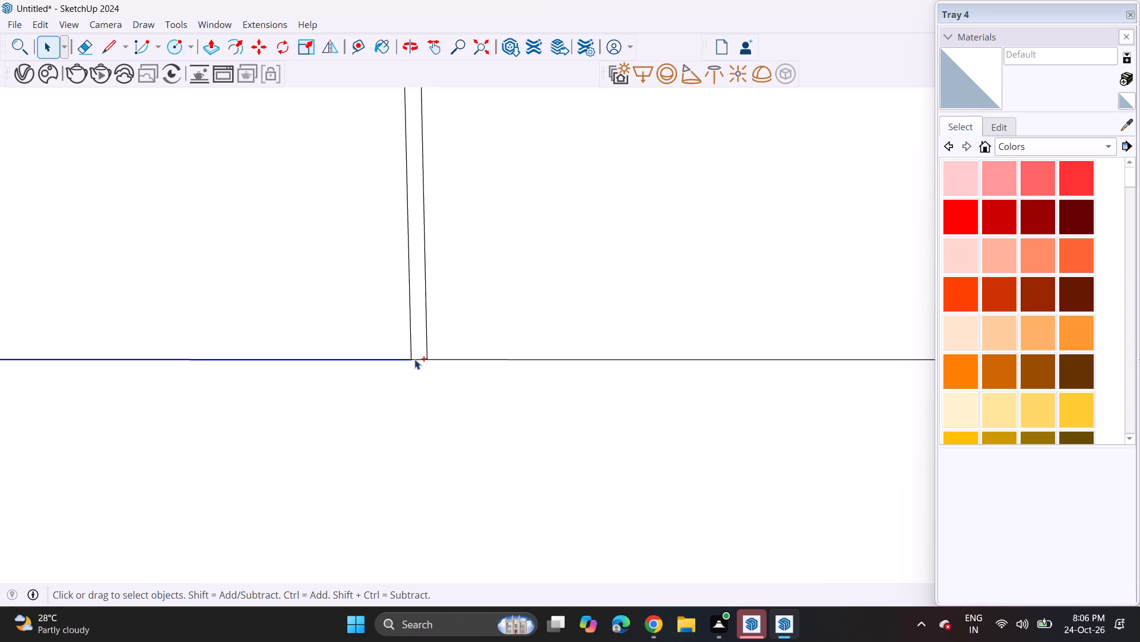
pyautogui.keyDown('ctrl'); pyautogui.click(414, 359); pyautogui.keyUp('ctrl')
pyautogui.keyDown('ctrl'); pyautogui.click(444, 357); pyautogui.keyUp('ctrl')
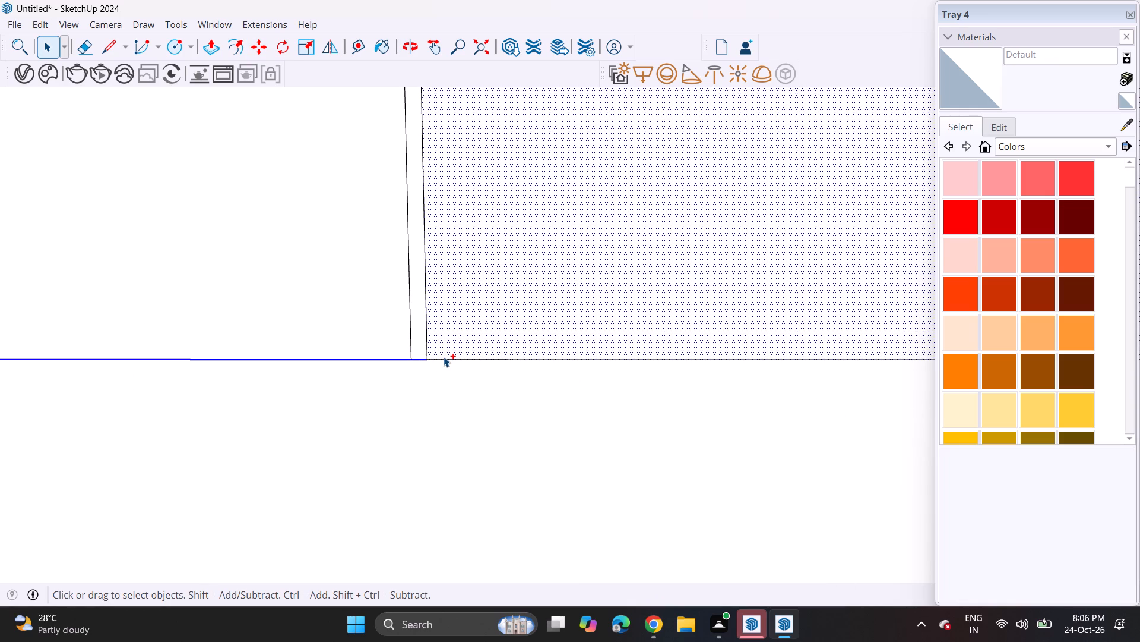
pyautogui.keyDown('ctrl'); pyautogui.click(444, 360); pyautogui.keyUp('ctrl')
pyautogui.keyDown('ctrl'); pyautogui.keyDown('shift'); pyautogui.click(461, 341); pyautogui.keyUp('shift'); pyautogui.keyUp('ctrl')
pyautogui.keyDown('ctrl'); pyautogui.scroll(-2, 452, 339); pyautogui.keyUp('ctrl')
pyautogui.keyDown('ctrl'); pyautogui.scroll(1, 452, 339); pyautogui.keyUp('ctrl')
pyautogui.keyDown('ctrl'); pyautogui.scroll(-2, 452, 339); pyautogui.keyUp('ctrl')
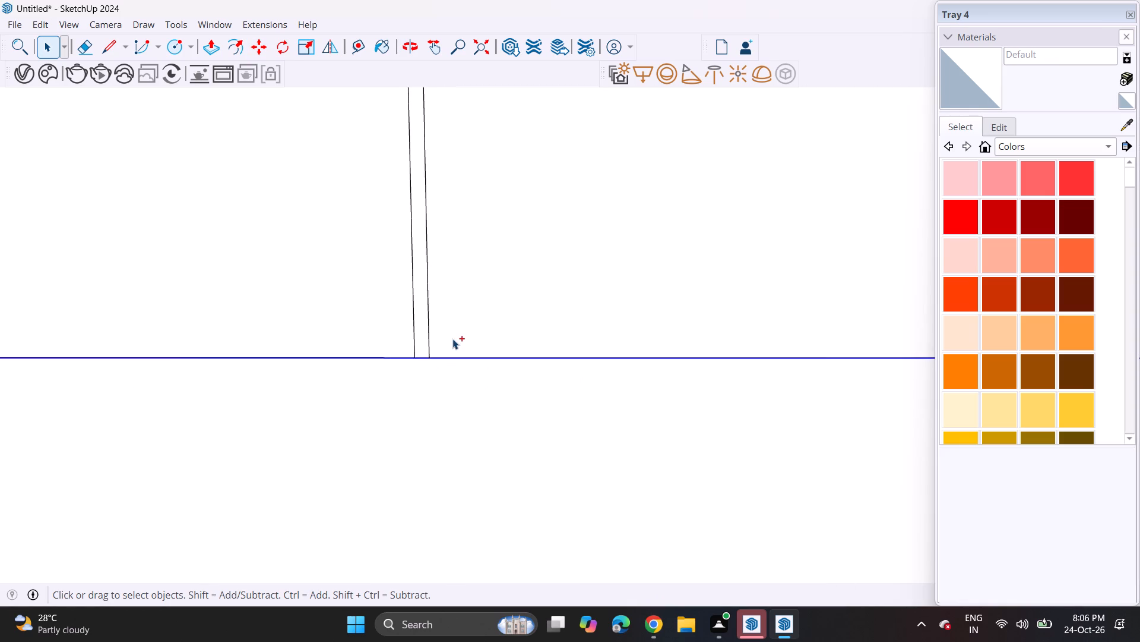
pyautogui.keyDown('ctrl'); pyautogui.scroll(-14, 452, 339); pyautogui.keyUp('ctrl')
pyautogui.keyDown('ctrl'); pyautogui.scroll(1, 470, 369); pyautogui.keyUp('ctrl')
pyautogui.keyDown('ctrl'); pyautogui.scroll(-4, 470, 369); pyautogui.keyUp('ctrl')
pyautogui.scroll(2, 767, 361)
pyautogui.scroll(-1, 767, 361)
pyautogui.scroll(3, 767, 361)
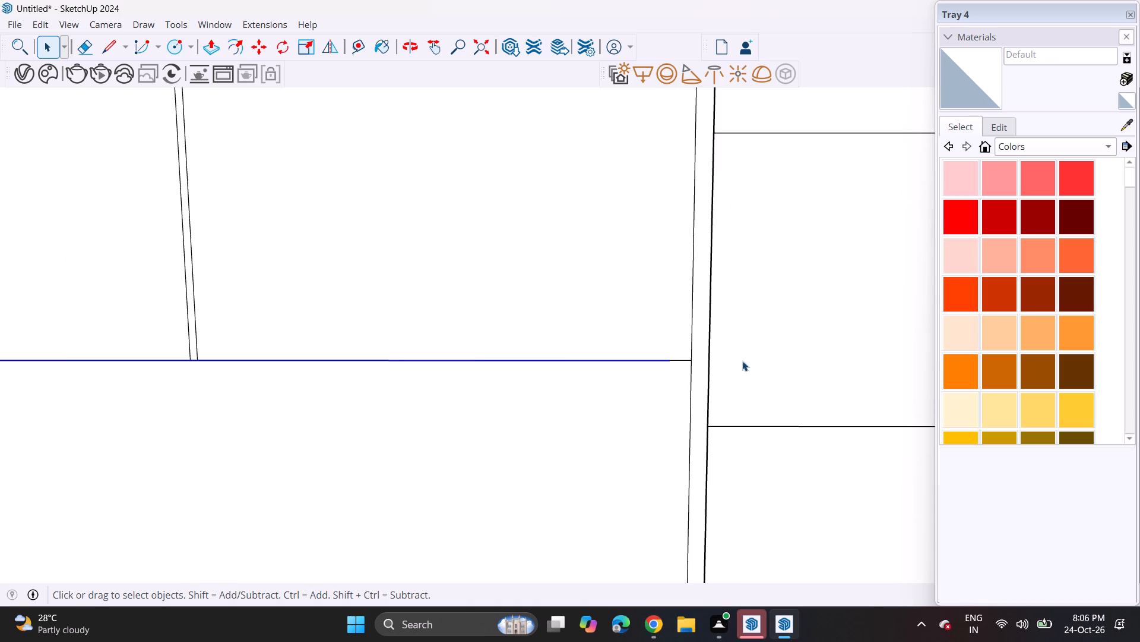
pyautogui.scroll(12, 692, 371)
pyautogui.keyDown('ctrl'); pyautogui.click(665, 336); pyautogui.keyUp('ctrl')
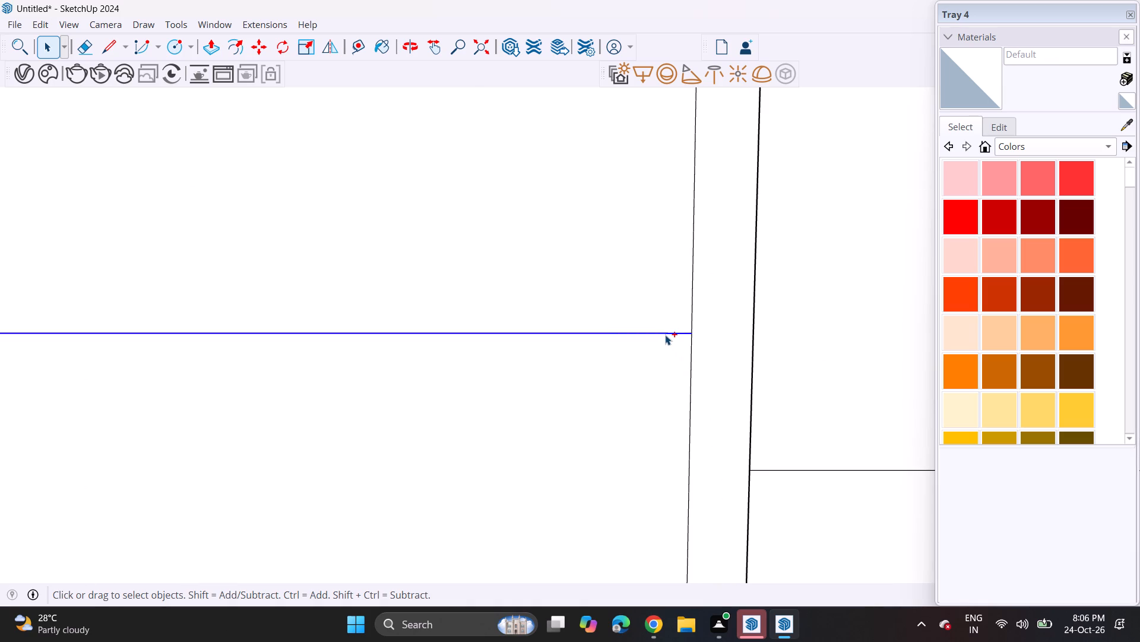
pyautogui.scroll(-1, 692, 333)
pyautogui.press('m')
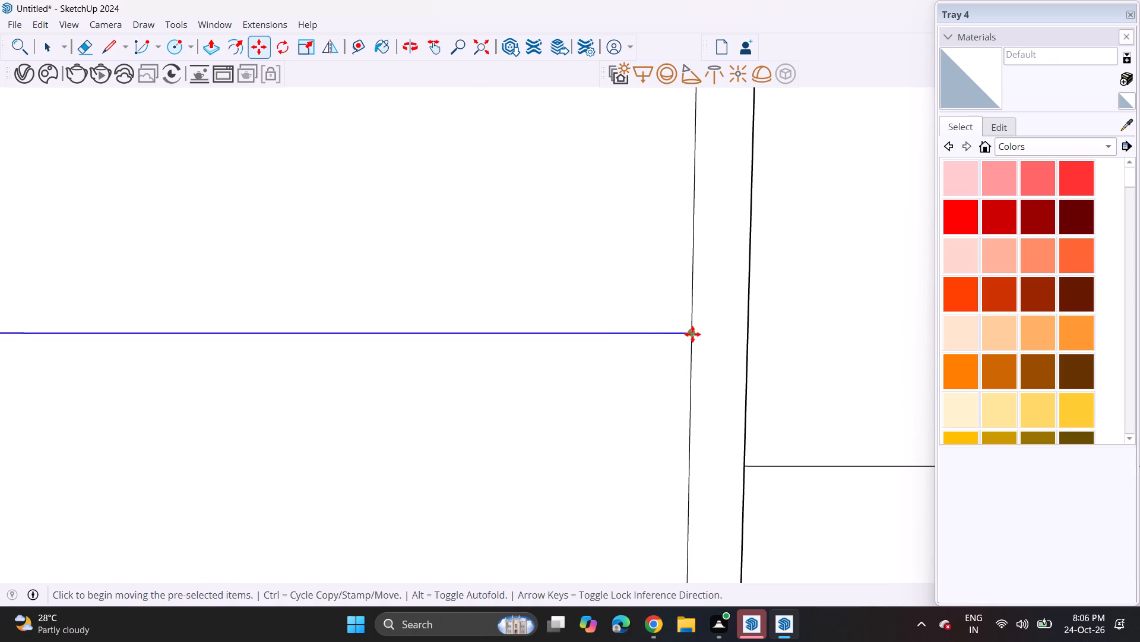
pyautogui.click(692, 334)
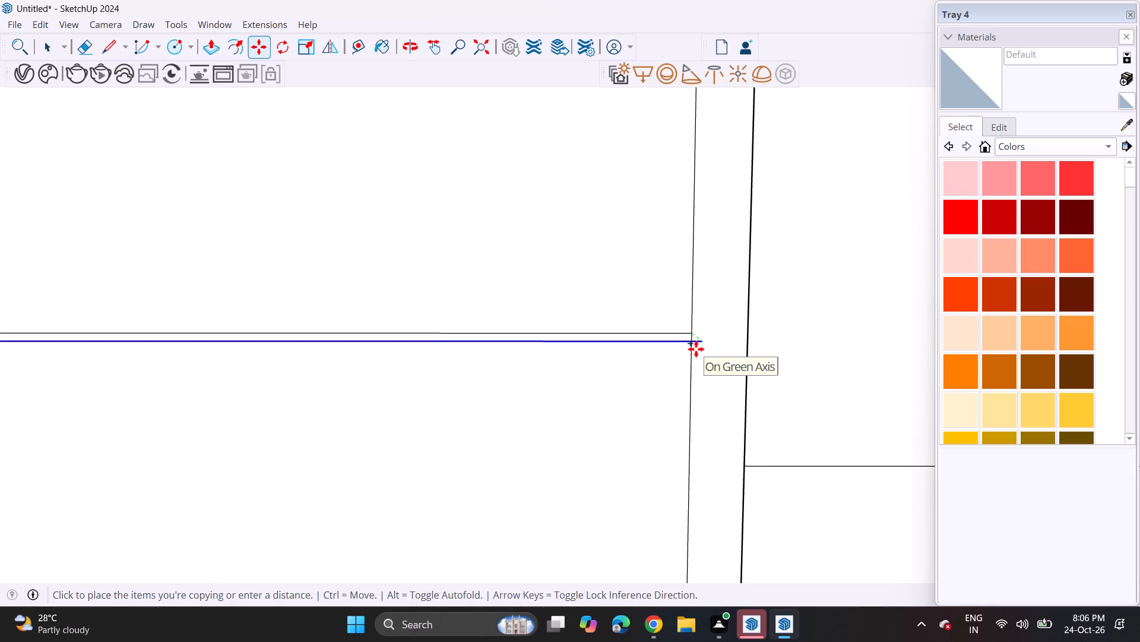
pyautogui.click(695, 354)
# Draw a horizontal line across the tall unit's narrow column, between its inner vertical edges and slightly below the upper compartments.
pyautogui.scroll(-8, 622, 373)
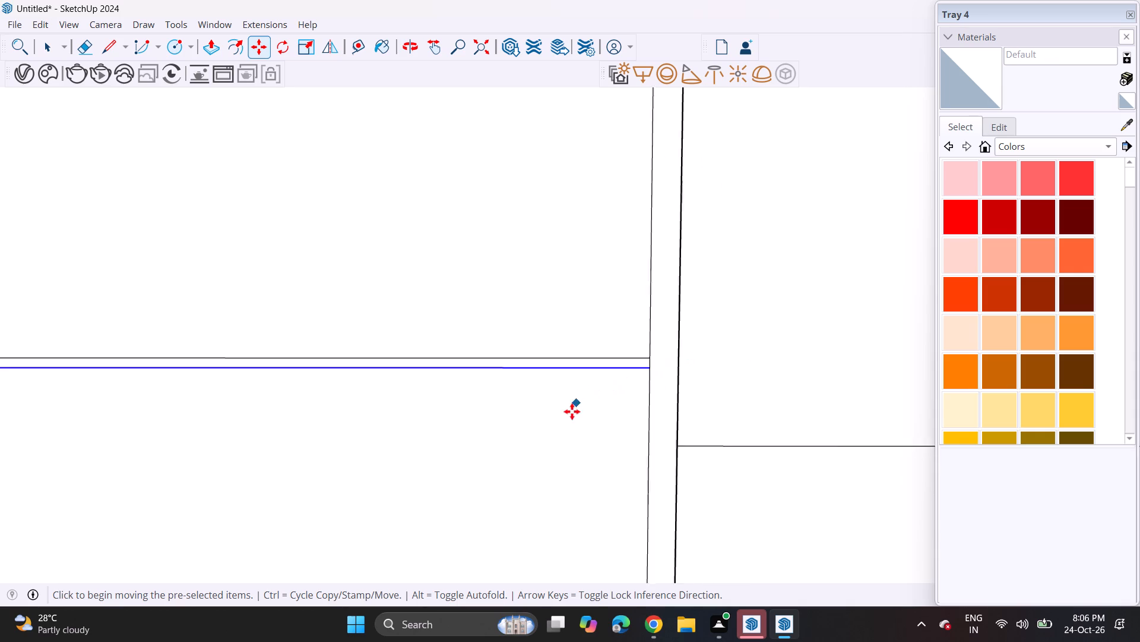
pyautogui.scroll(-8, 572, 411)
pyautogui.scroll(1, 539, 426)
pyautogui.scroll(-2, 531, 429)
pyautogui.scroll(1, 531, 429)
pyautogui.scroll(-3, 530, 429)
pyautogui.scroll(1, 514, 438)
pyautogui.scroll(-8, 513, 439)
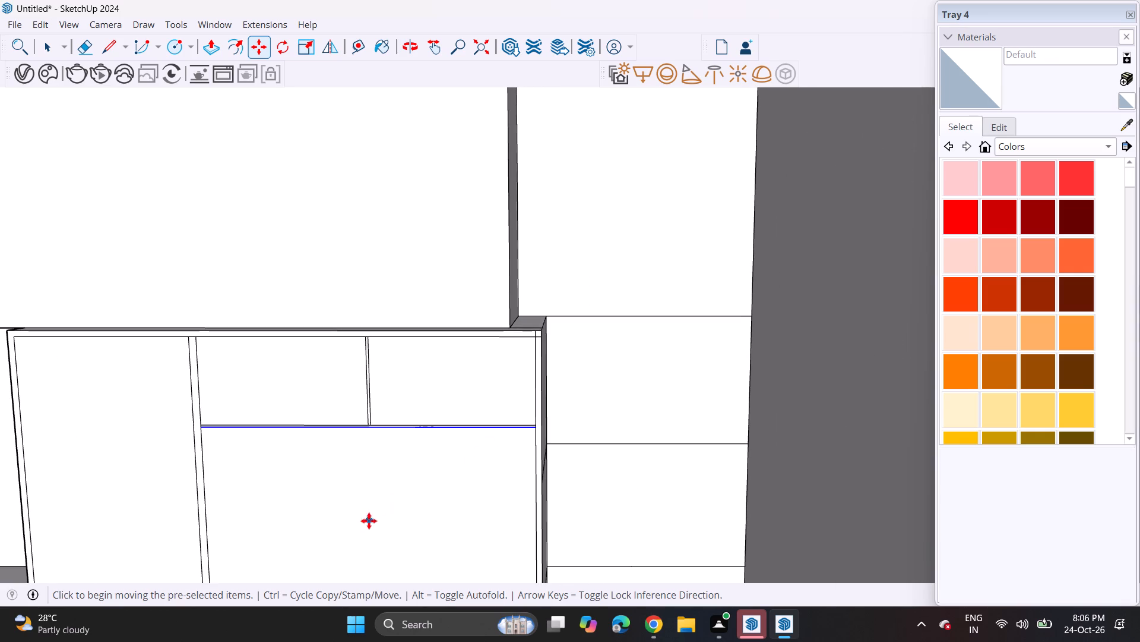
pyautogui.keyDown('shift'); pyautogui.moveTo(369, 521); pyautogui.dragTo(625, 377, button='middle'); pyautogui.keyUp('shift')
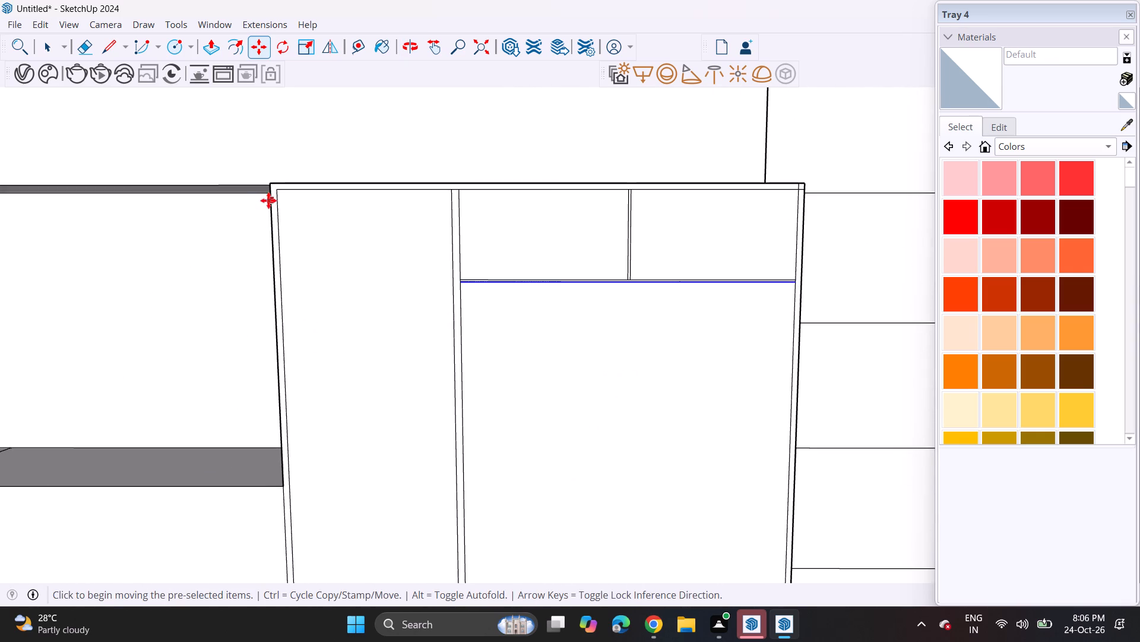
pyautogui.click(113, 48)
pyautogui.scroll(5, 437, 300)
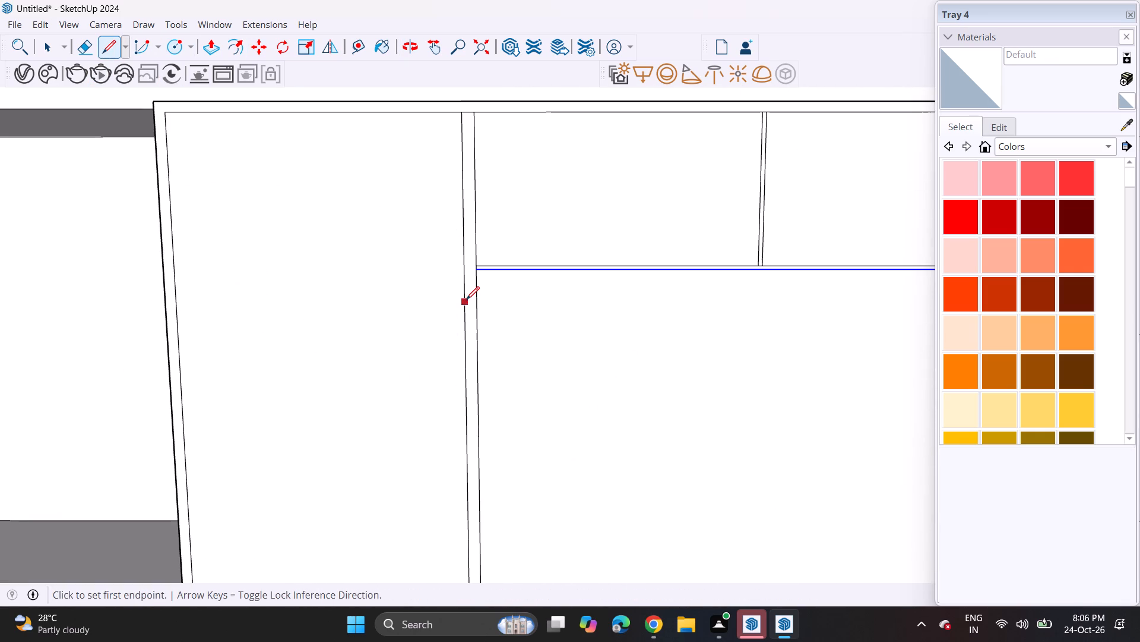
pyautogui.click(466, 346)
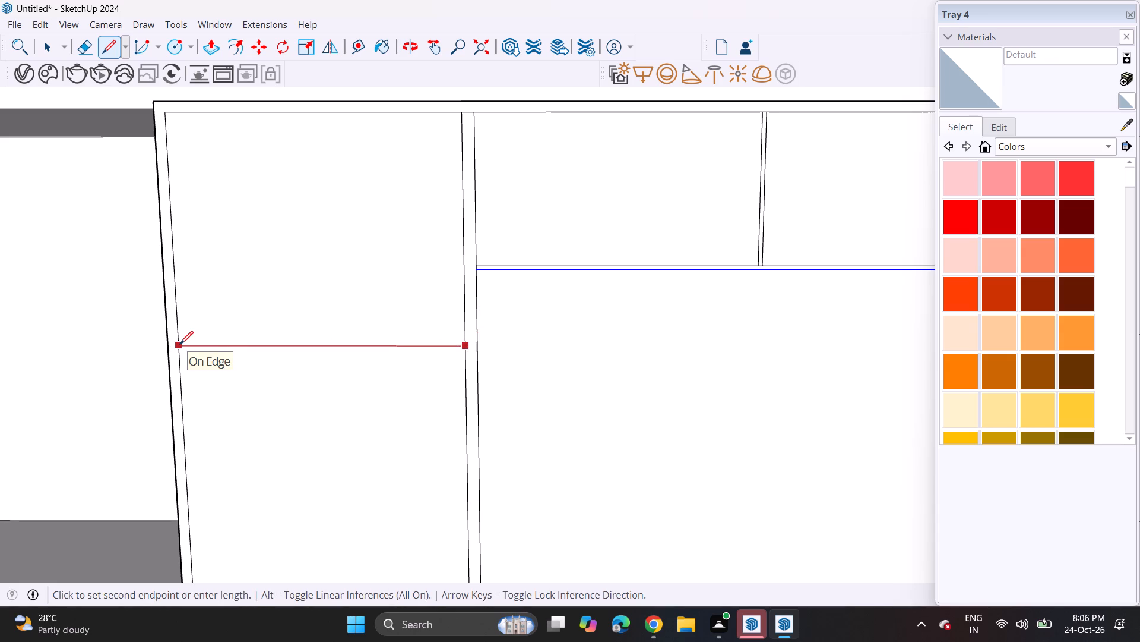
pyautogui.scroll(5, 180, 344)
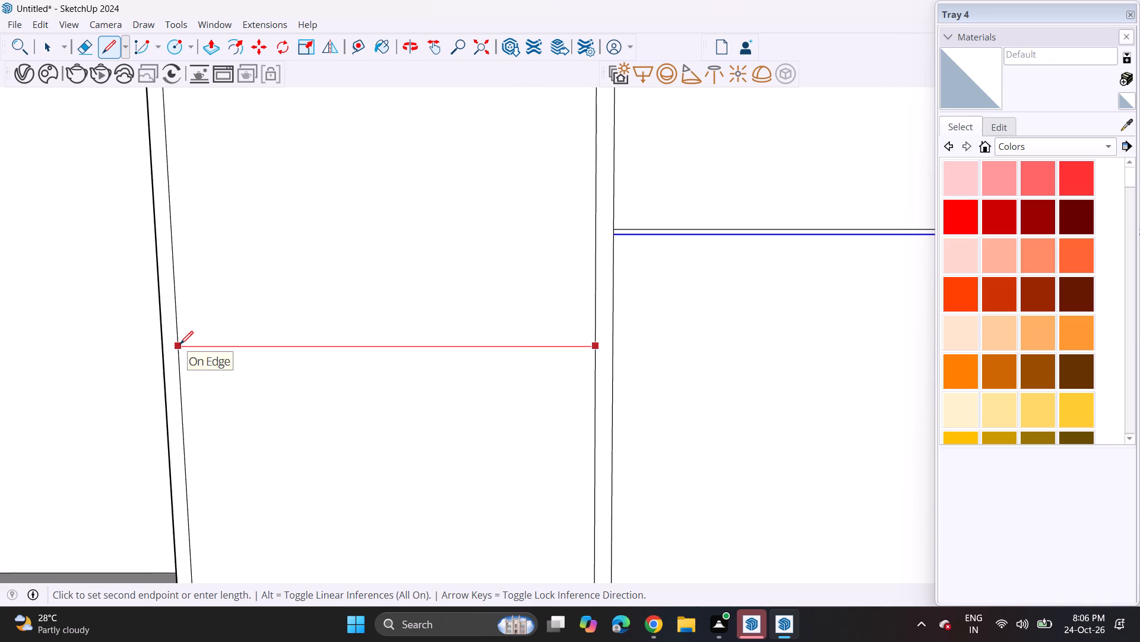
pyautogui.click(180, 344)
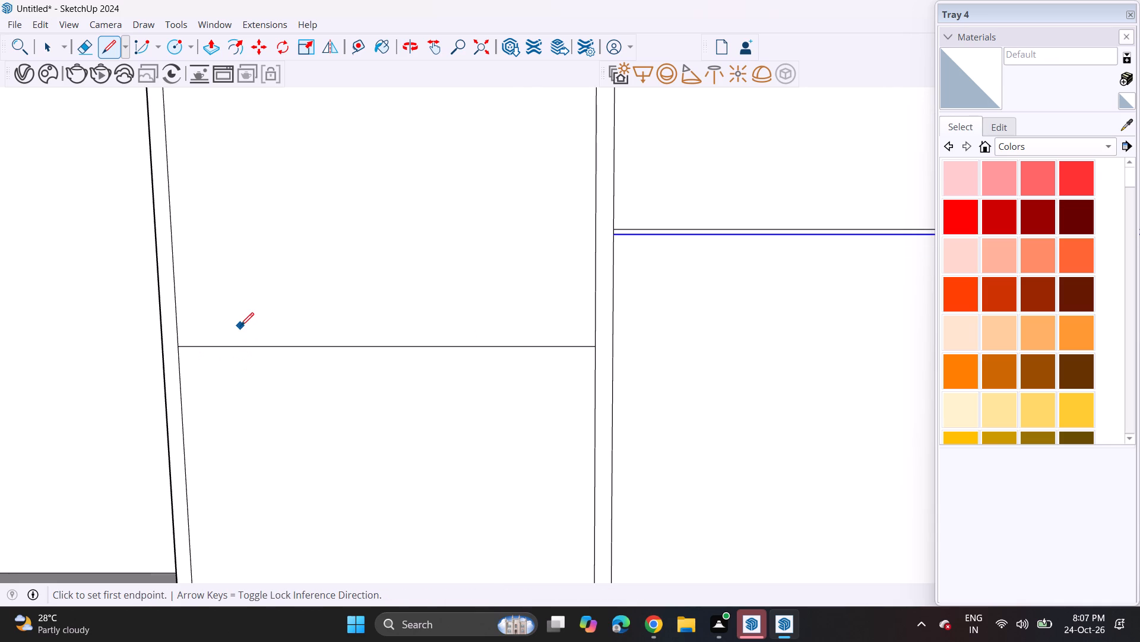
# Draw a slightly inset closed rectangle of lines in the narrow column, just below its new horizontal line and stopping above the plinth.
pyautogui.scroll(12, 188, 355)
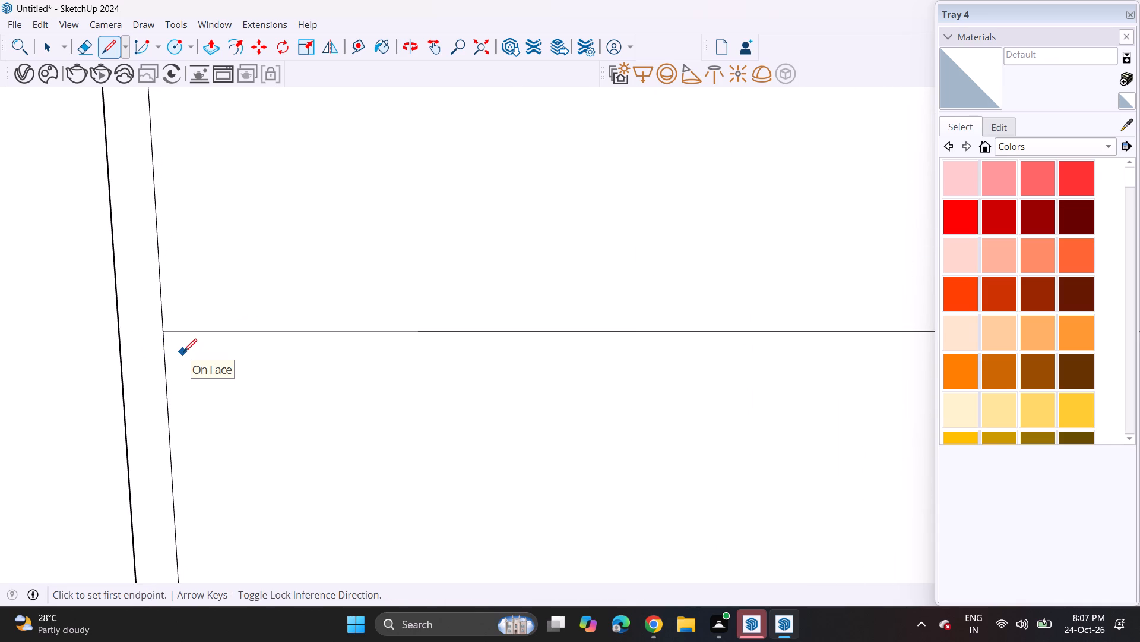
pyautogui.click(183, 352)
pyautogui.scroll(-5, 401, 401)
pyautogui.scroll(1, 401, 401)
pyautogui.scroll(-6, 401, 401)
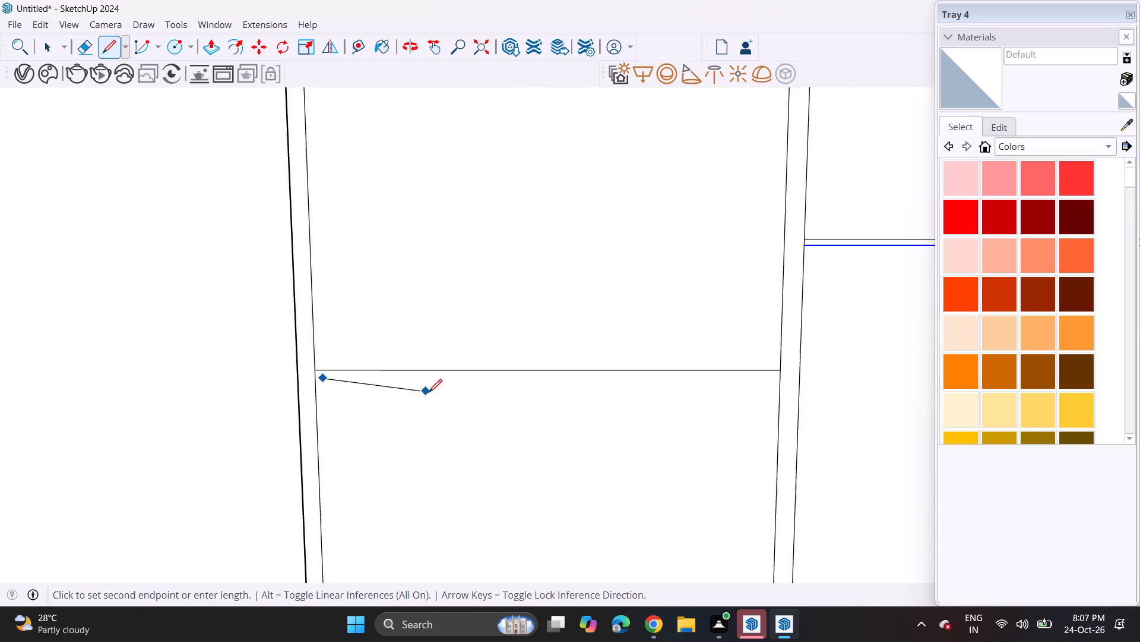
pyautogui.moveTo(429, 392); pyautogui.dragTo(248, 377, button='middle')
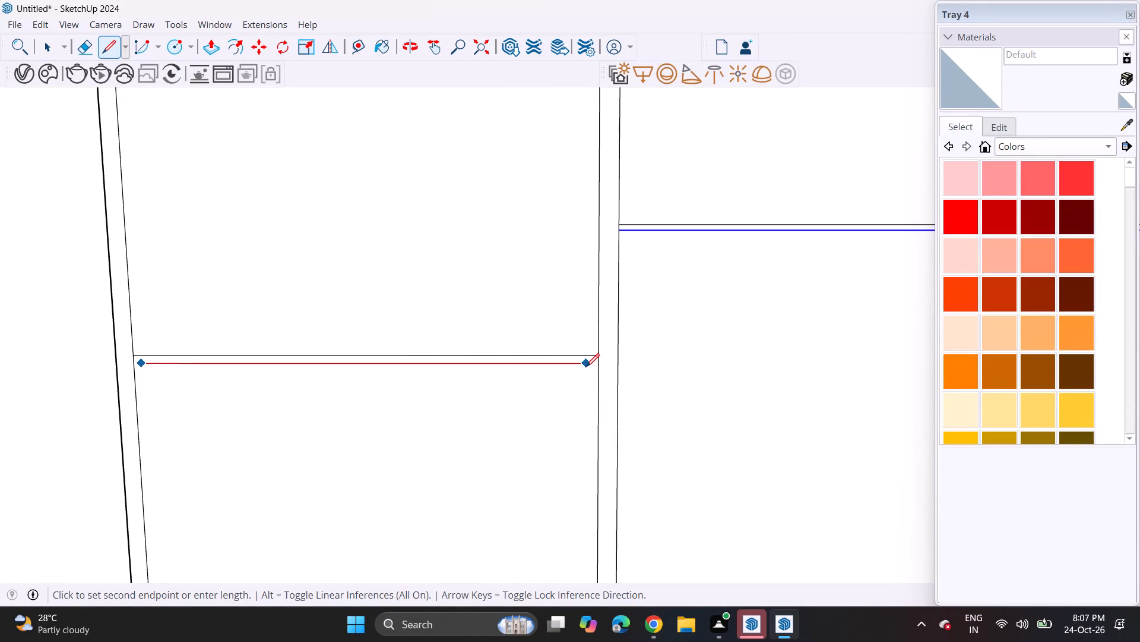
pyautogui.click(586, 367)
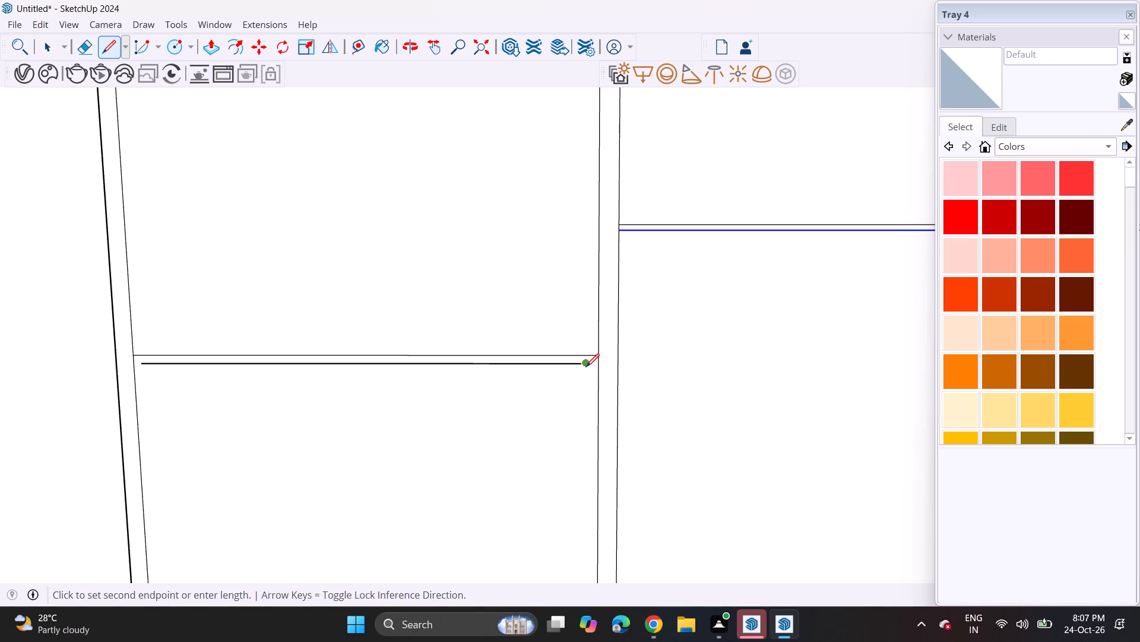
pyautogui.scroll(-2, 579, 454)
pyautogui.scroll(1, 579, 455)
pyautogui.scroll(-2, 579, 455)
pyautogui.scroll(1, 579, 455)
pyautogui.scroll(-7, 579, 455)
pyautogui.scroll(1, 579, 455)
pyautogui.scroll(-1, 579, 455)
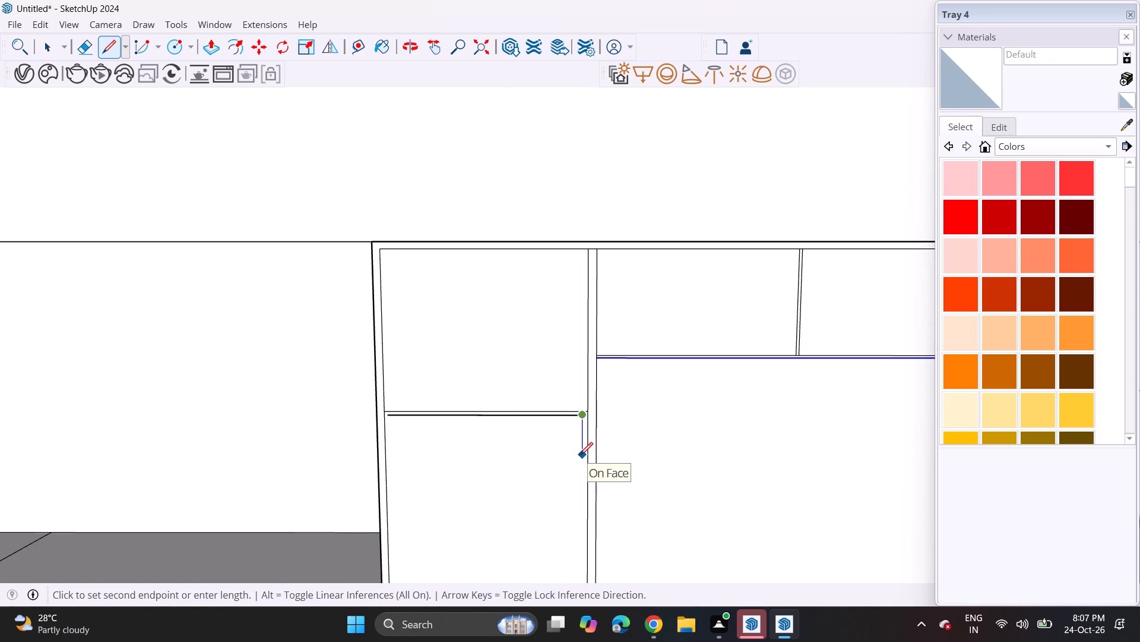
pyautogui.scroll(-4, 579, 455)
pyautogui.keyDown('shift'); pyautogui.moveTo(579, 455); pyautogui.dragTo(553, 279, button='middle'); pyautogui.keyUp('shift')
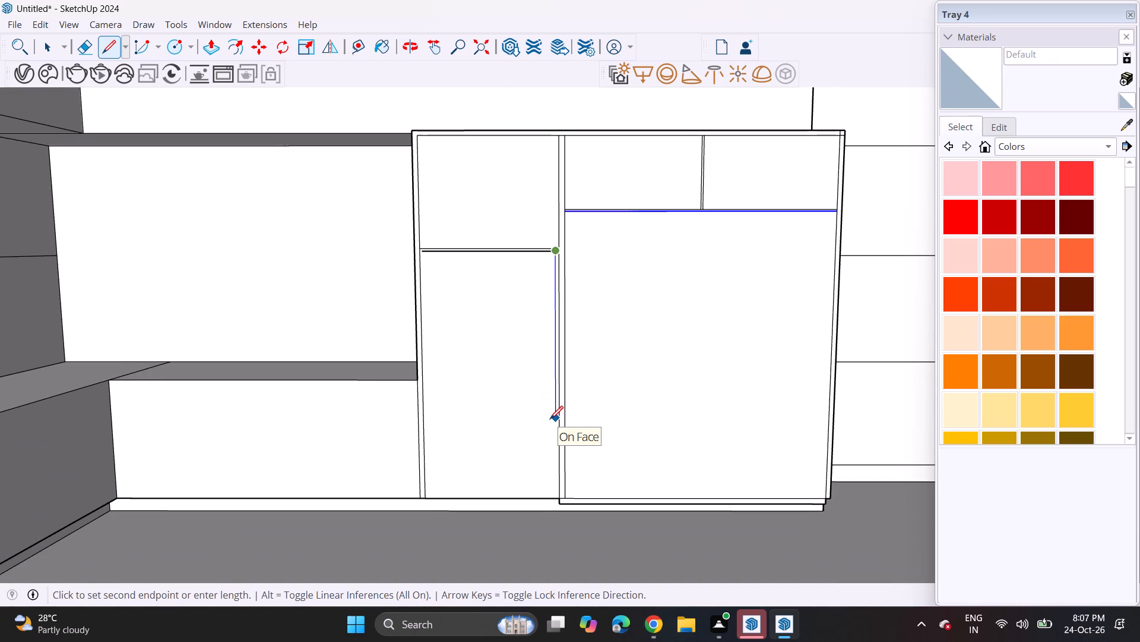
pyautogui.click(550, 419)
pyautogui.scroll(10, 426, 417)
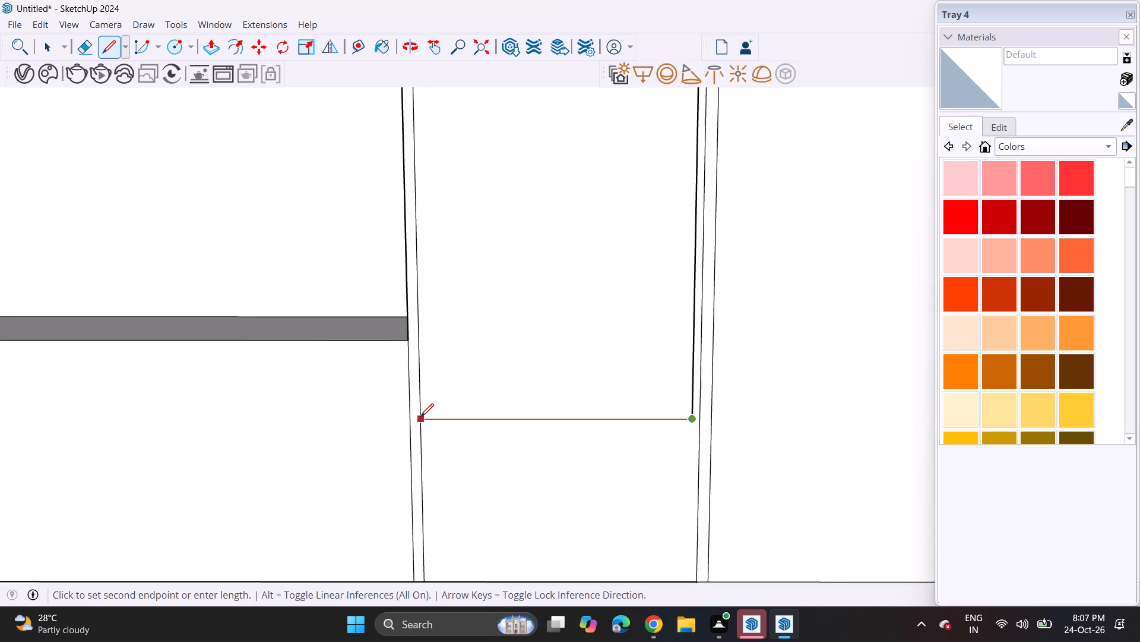
pyautogui.scroll(3, 420, 417)
pyautogui.click(427, 421)
pyautogui.scroll(-7, 435, 333)
pyautogui.keyDown('shift'); pyautogui.moveTo(435, 316); pyautogui.dragTo(420, 530, button='middle'); pyautogui.keyUp('shift')
pyautogui.click(411, 295)
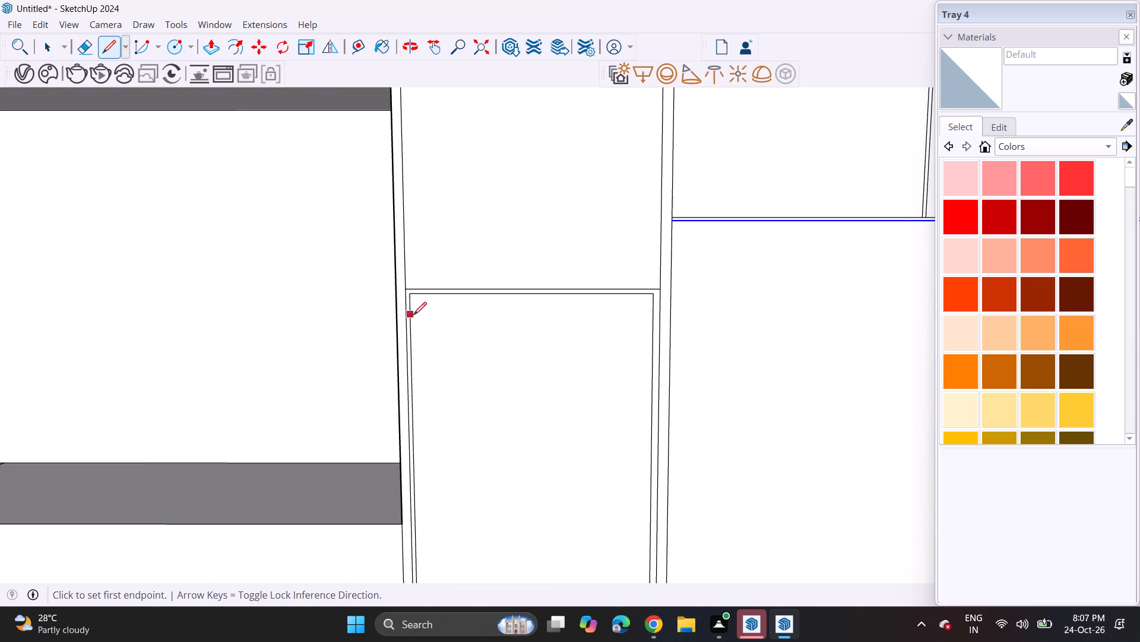
# Draw a horizontal line between the two sides of the inset rectangle, dividing it into upper and lower parts.
pyautogui.scroll(-5, 406, 329)
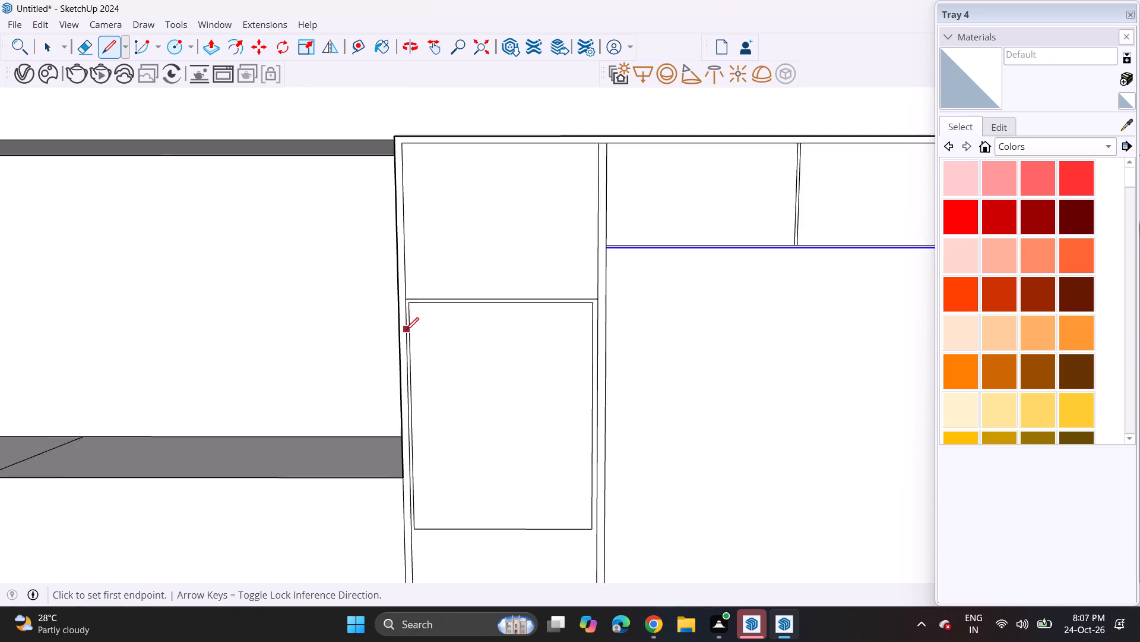
pyautogui.scroll(-1, 406, 331)
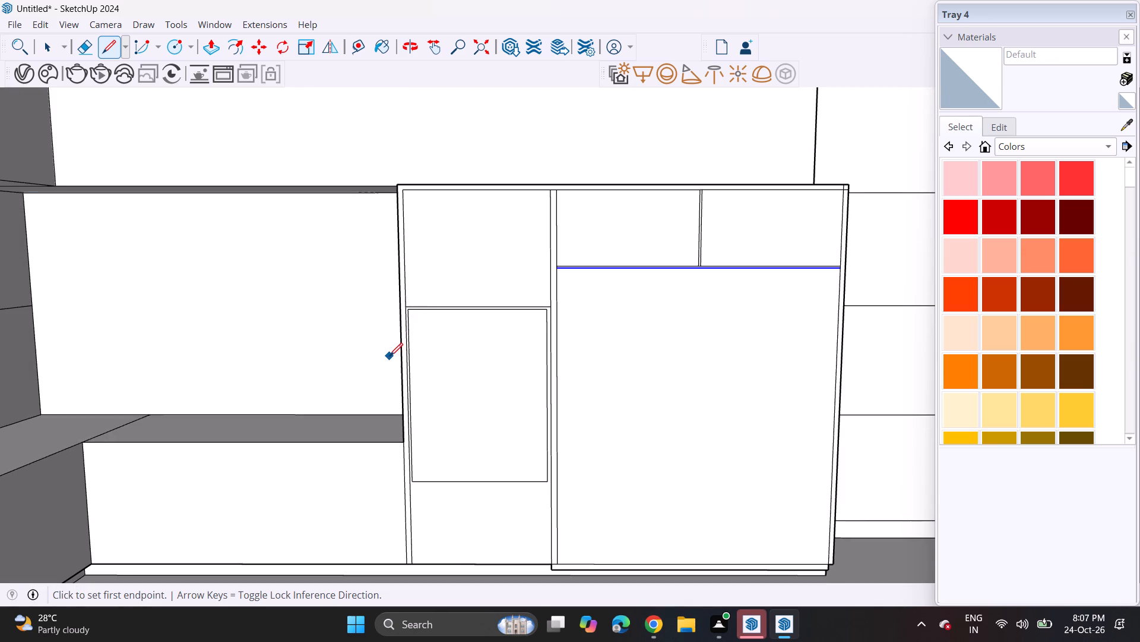
pyautogui.scroll(2, 414, 310)
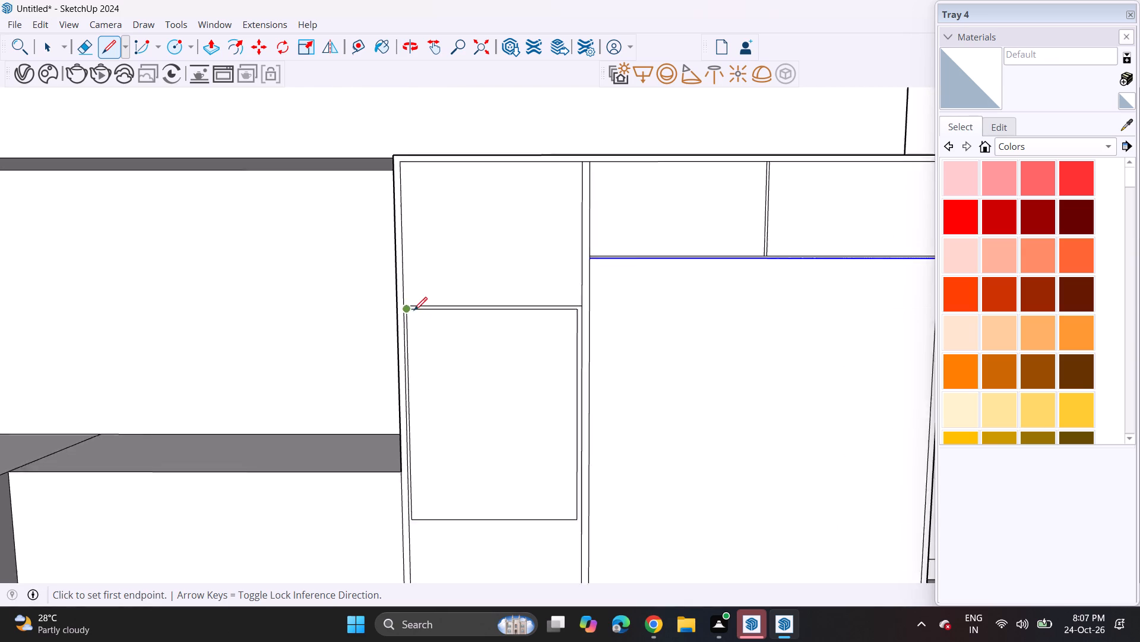
pyautogui.scroll(3, 414, 310)
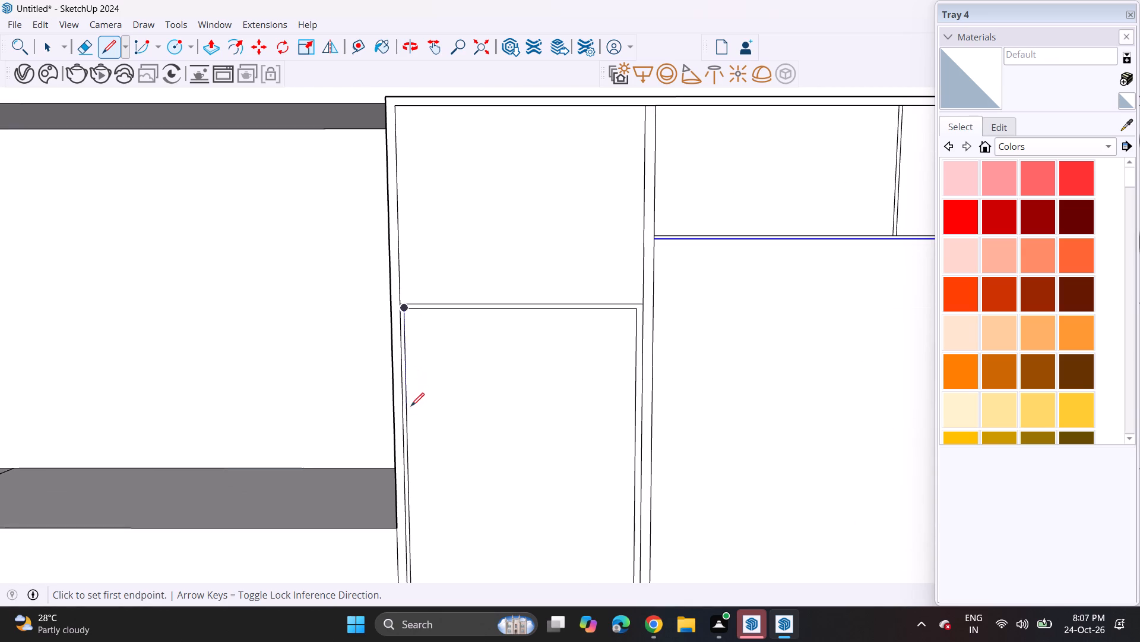
pyautogui.click(410, 420)
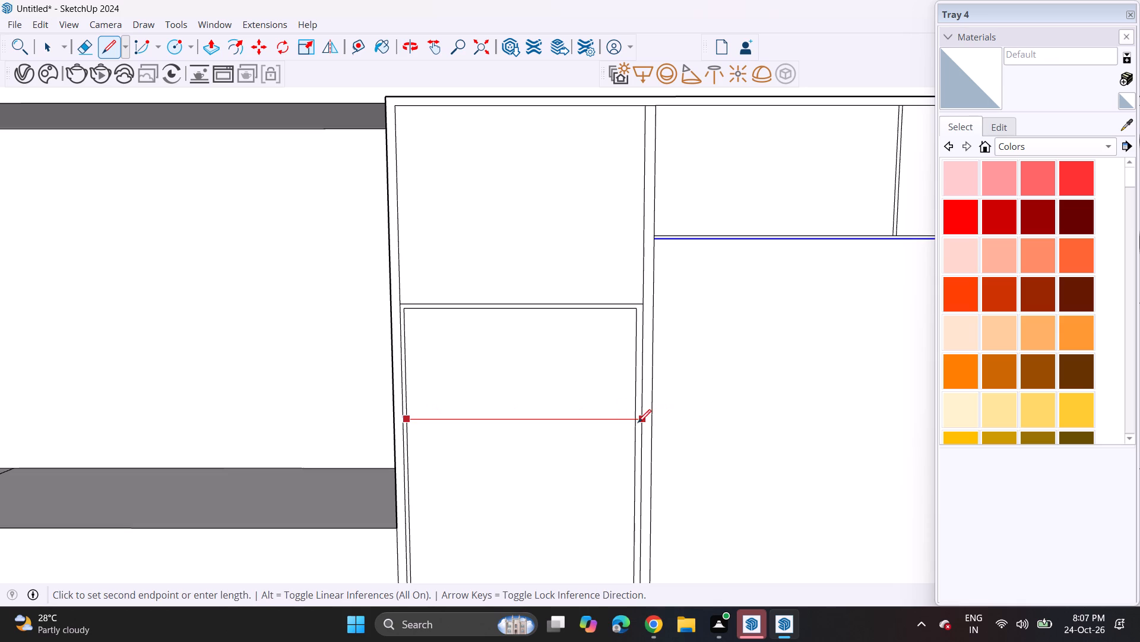
pyautogui.click(636, 423)
# Draw a second horizontal line just below the dividing line in the narrow column's inset rectangle, leaving a thin shelf strip between them.
pyautogui.scroll(1, 639, 433)
pyautogui.scroll(-1, 639, 433)
pyautogui.scroll(4, 639, 433)
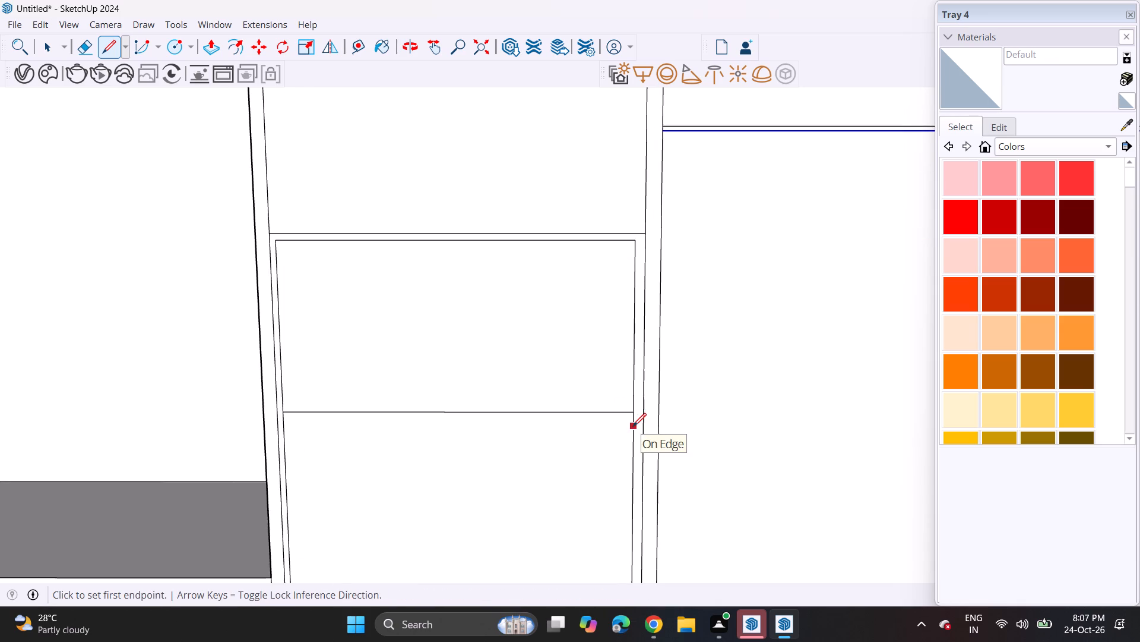
pyautogui.scroll(4, 633, 426)
pyautogui.click(631, 419)
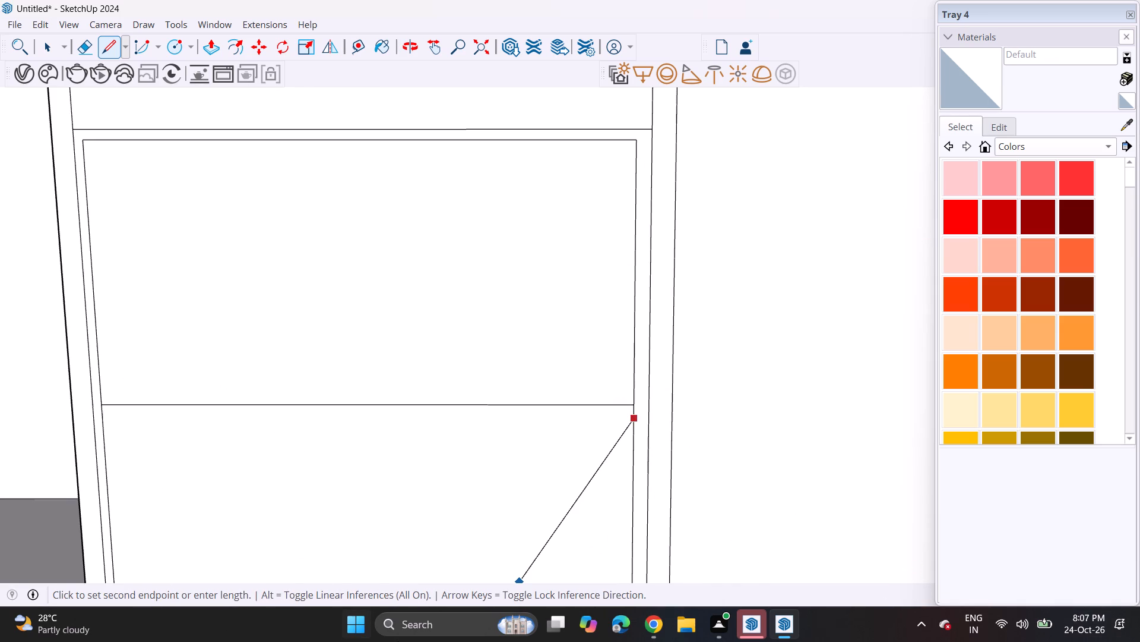
pyautogui.click(103, 418)
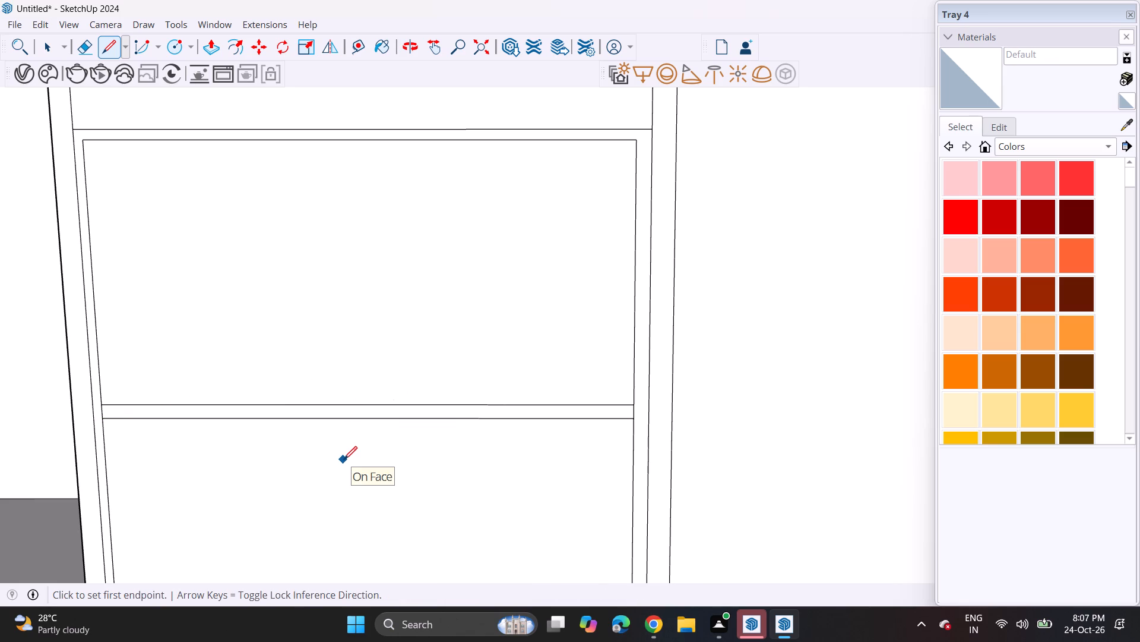
# Push the large face beneath the tall unit's two upper compartments inward to form a deep open recess.
pyautogui.scroll(1, 347, 487)
pyautogui.scroll(-15, 347, 488)
pyautogui.scroll(1, 347, 489)
pyautogui.scroll(-3, 350, 511)
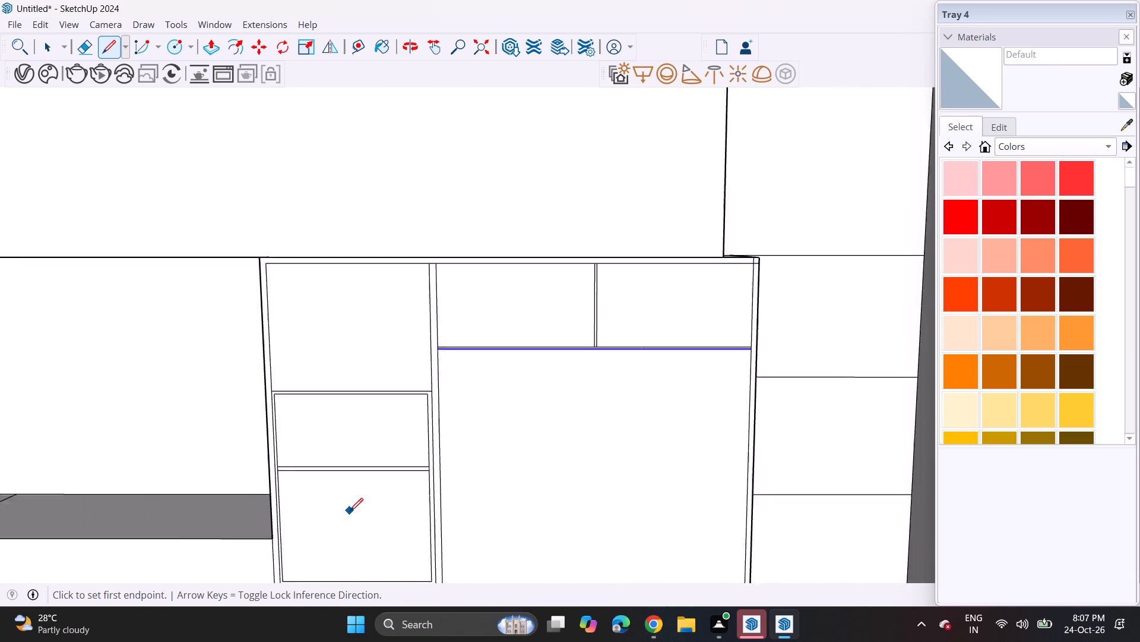
pyautogui.scroll(-1, 350, 511)
pyautogui.keyDown('shift'); pyautogui.moveTo(350, 515); pyautogui.dragTo(457, 350, button='middle'); pyautogui.keyUp('shift')
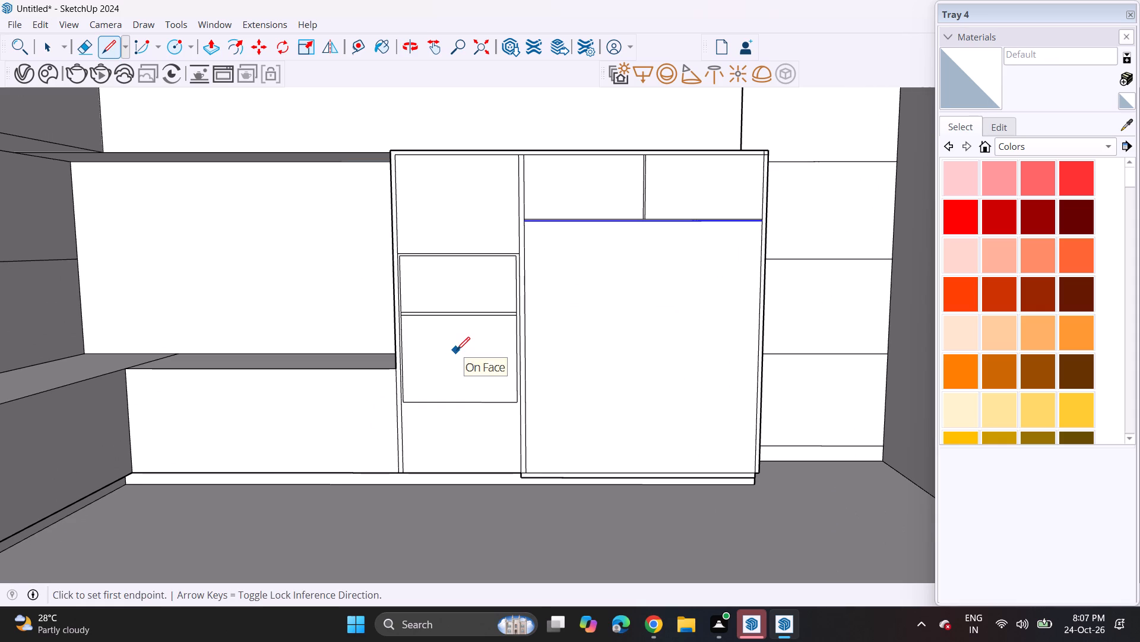
pyautogui.click(210, 45)
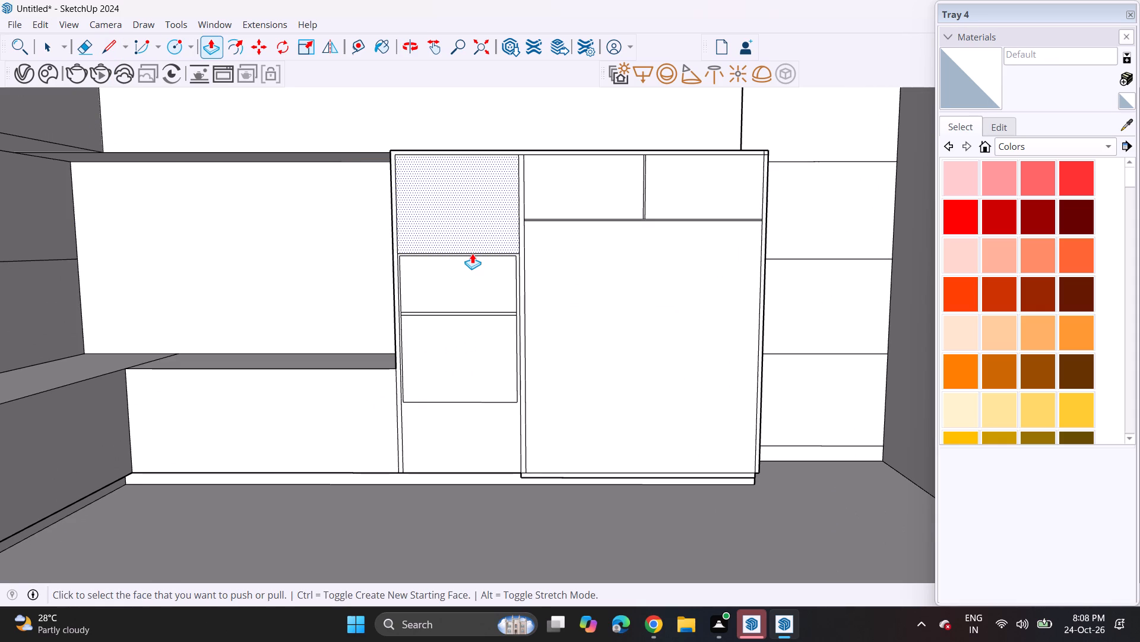
pyautogui.keyDown('shift'); pyautogui.moveTo(549, 350); pyautogui.dragTo(482, 325, button='middle'); pyautogui.keyUp('shift')
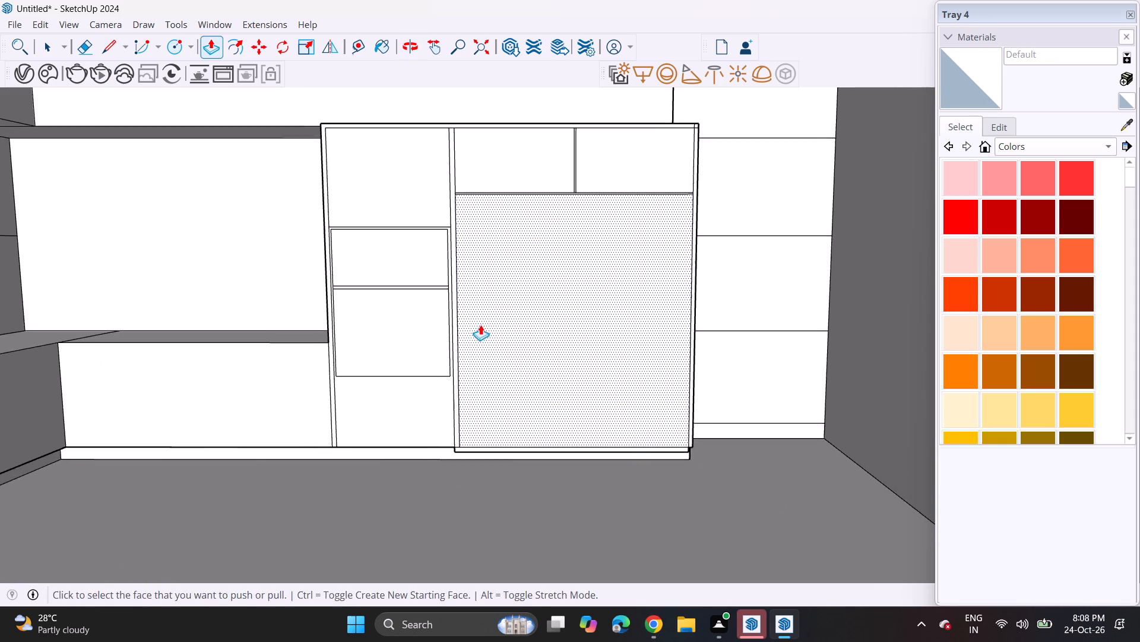
pyautogui.moveTo(493, 358); pyautogui.dragTo(499, 395, button='middle')
pyautogui.click(509, 418)
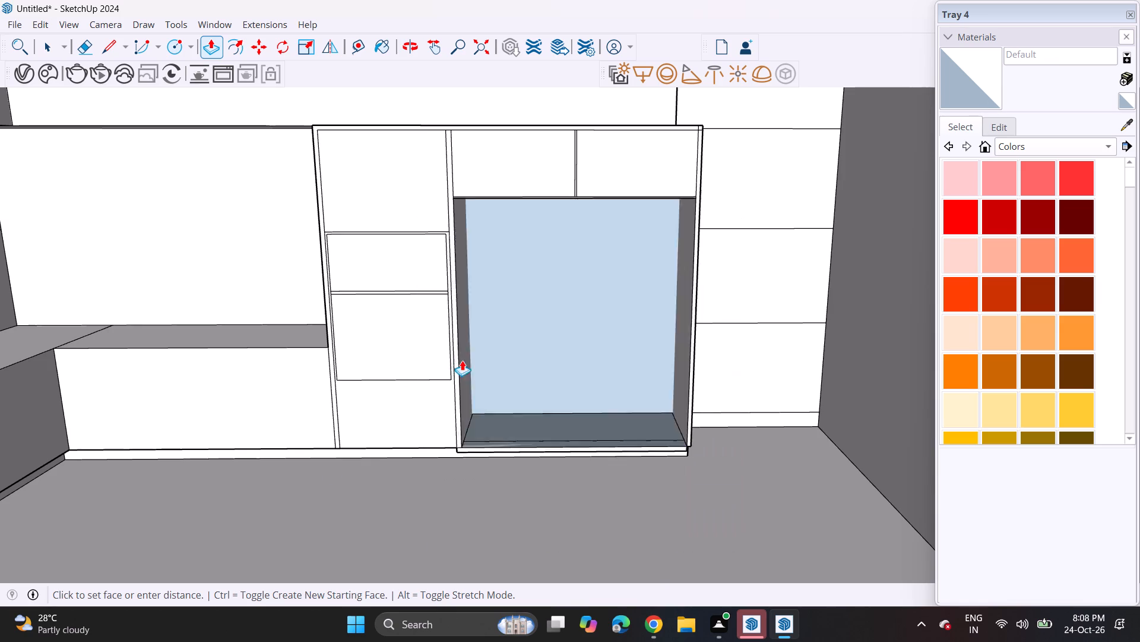
pyautogui.press('Escape')
pyautogui.click(502, 408)
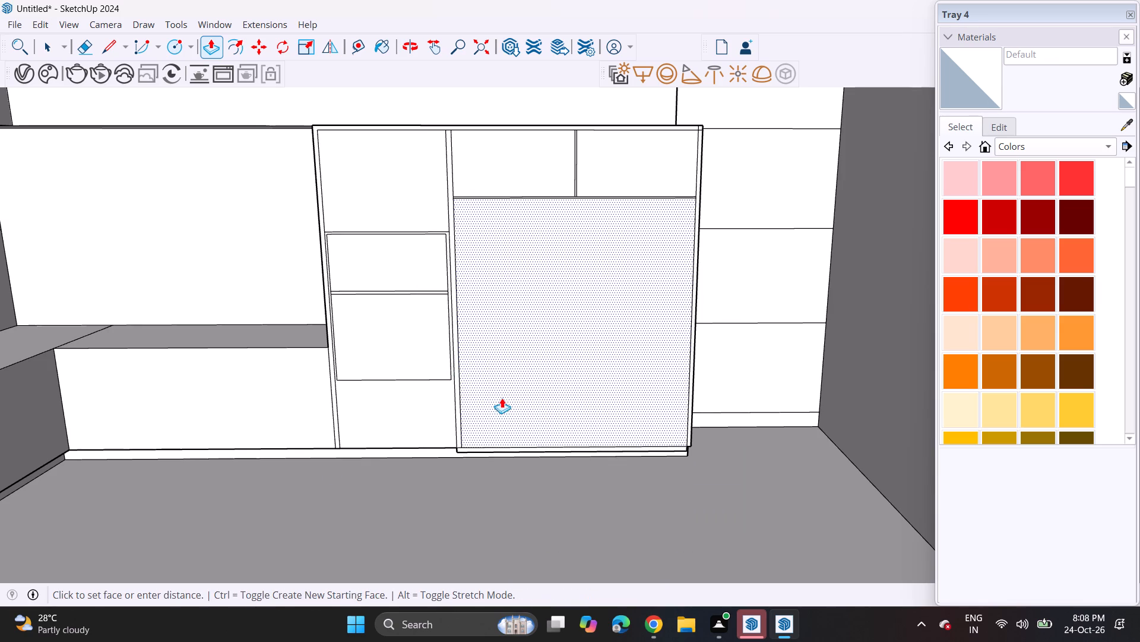
pyautogui.click(503, 380)
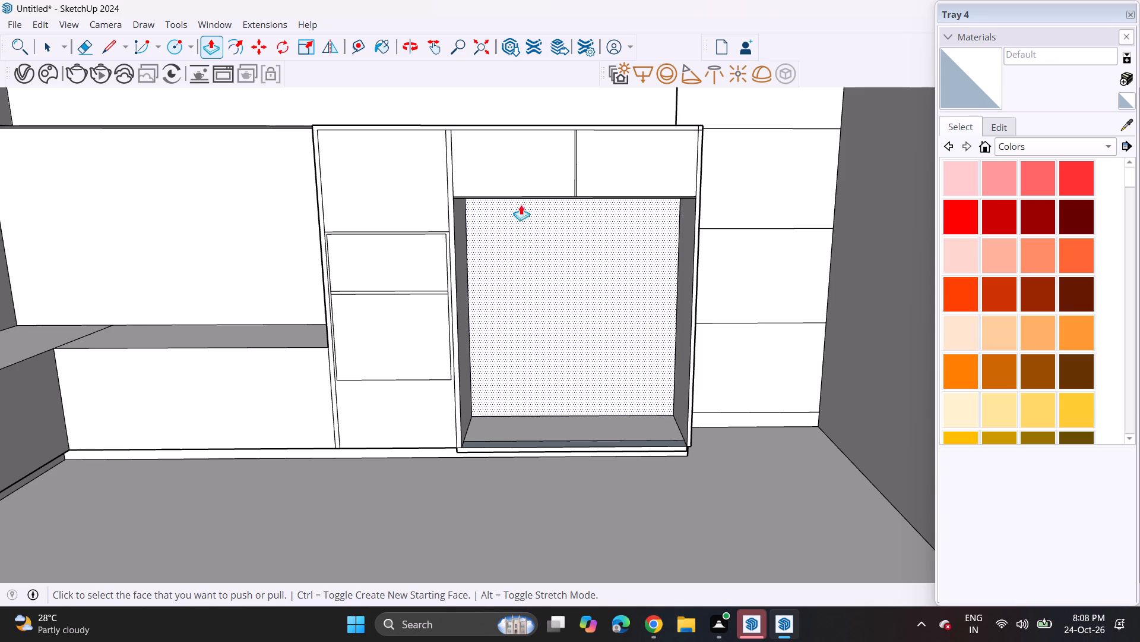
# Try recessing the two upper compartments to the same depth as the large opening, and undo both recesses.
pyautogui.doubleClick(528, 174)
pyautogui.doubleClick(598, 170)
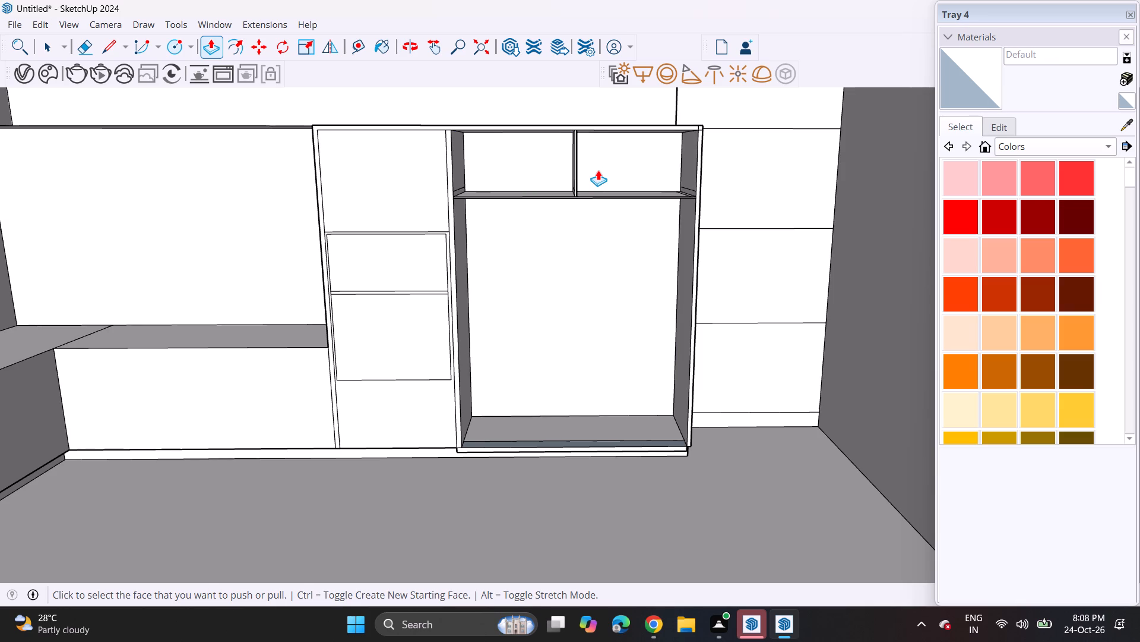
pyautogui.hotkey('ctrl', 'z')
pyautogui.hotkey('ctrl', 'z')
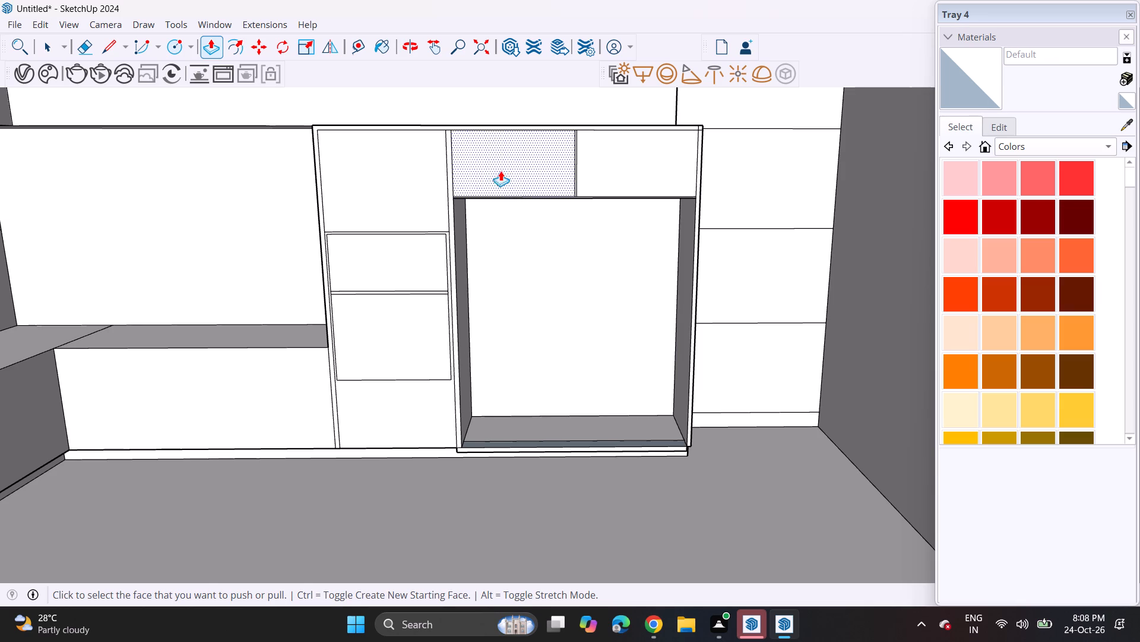
# Recess both inset panels in the narrow column to the same depth as the large opening.
pyautogui.doubleClick(405, 268)
pyautogui.doubleClick(394, 326)
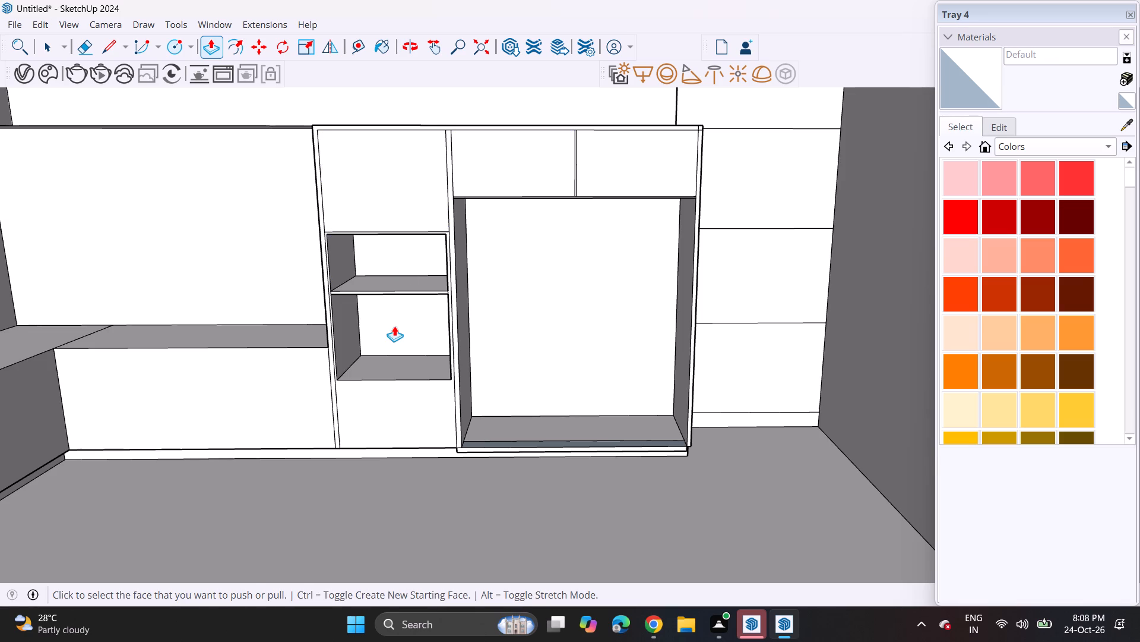
# Offset the outlines of the tall unit's two upper compartments slightly inward by the same distance.
pyautogui.keyDown('shift'); pyautogui.moveTo(437, 340); pyautogui.dragTo(382, 419, button='middle'); pyautogui.keyUp('shift')
pyautogui.moveTo(395, 359); pyautogui.dragTo(397, 310, button='middle')
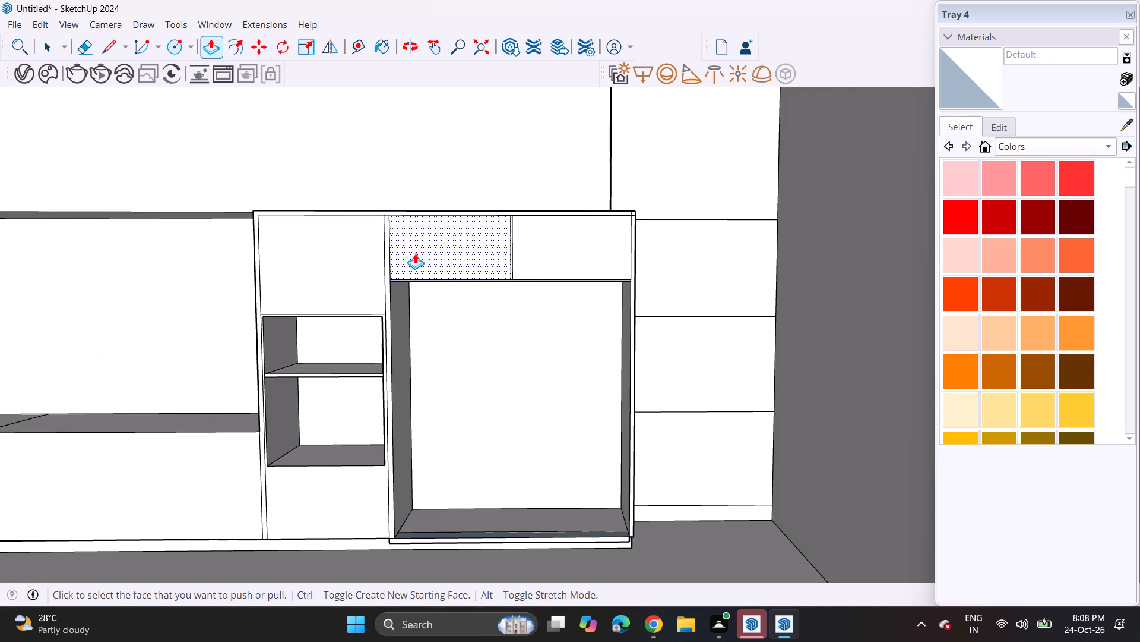
pyautogui.click(235, 45)
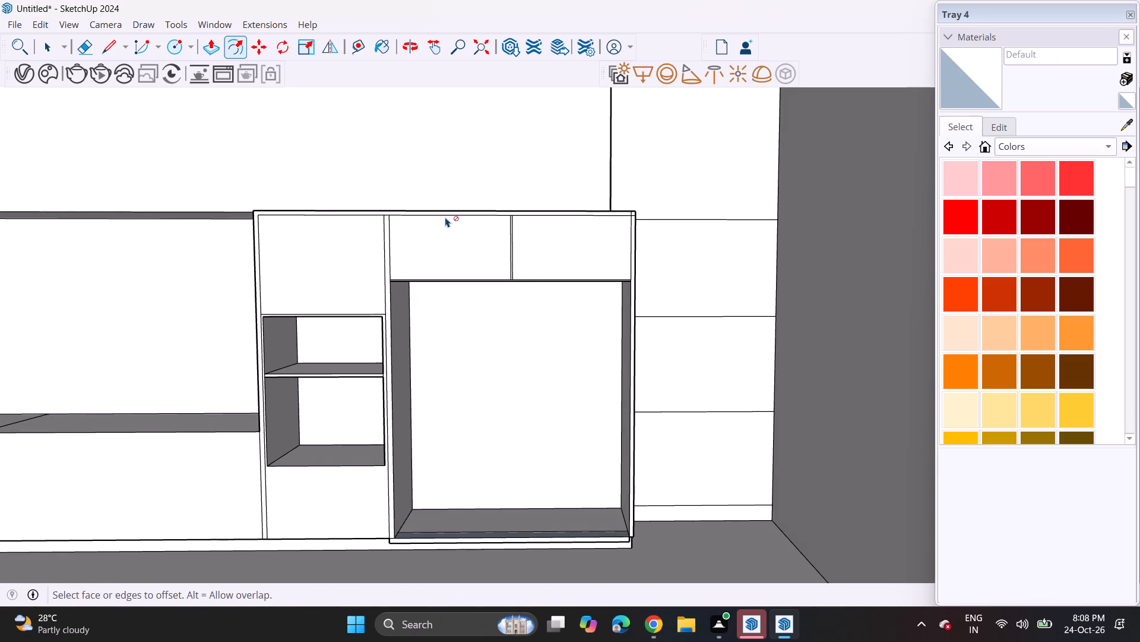
pyautogui.scroll(10, 445, 217)
pyautogui.click(395, 225)
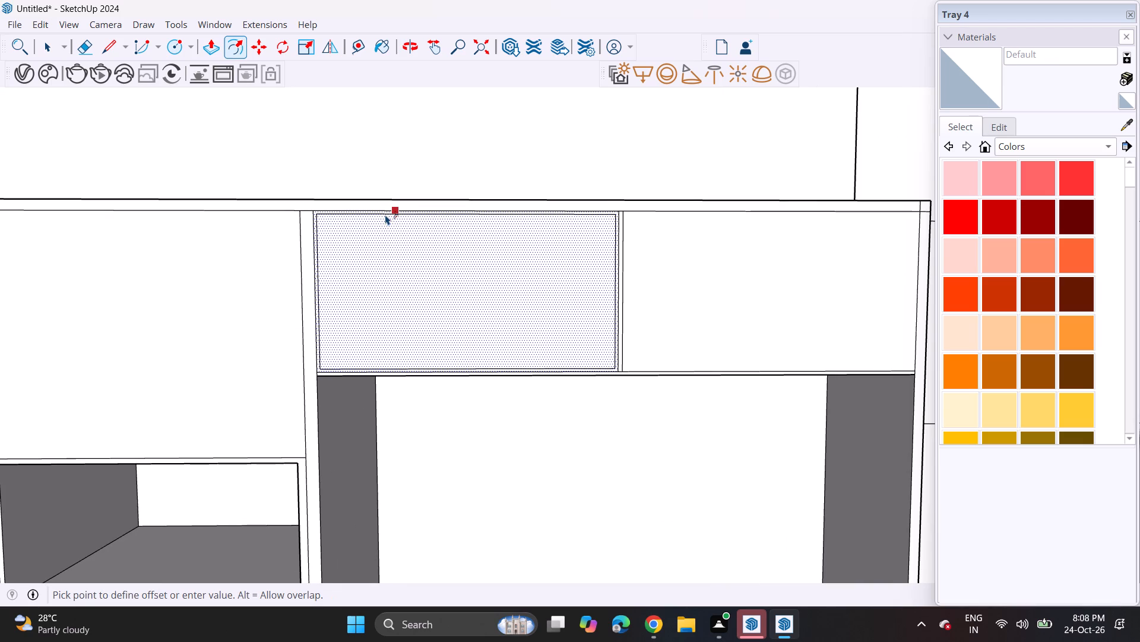
pyautogui.click(385, 215)
pyautogui.doubleClick(640, 216)
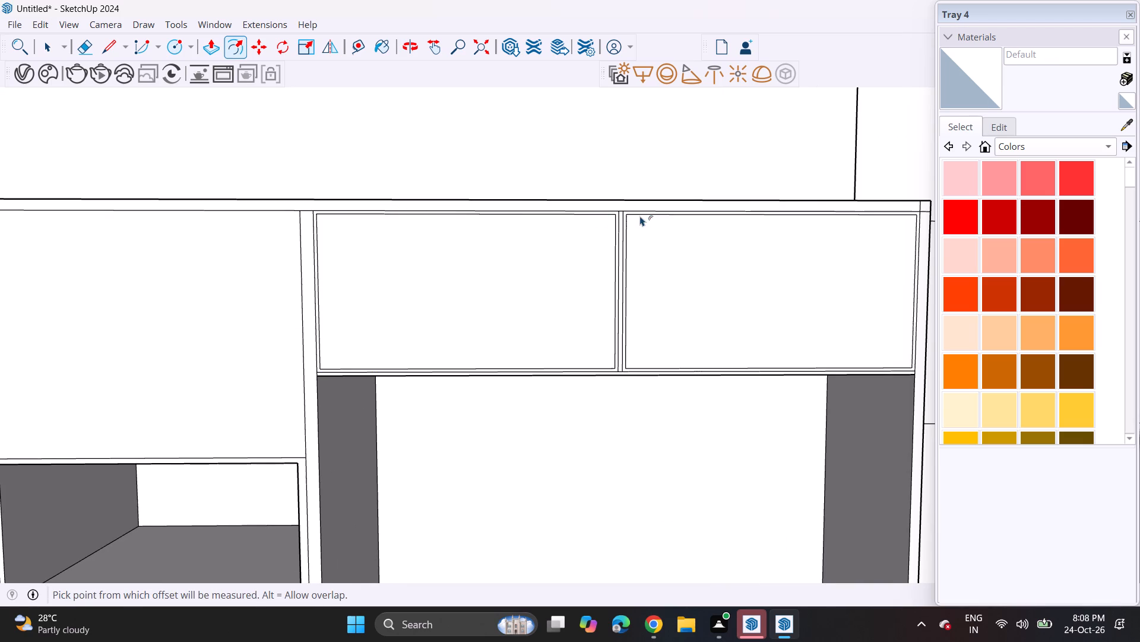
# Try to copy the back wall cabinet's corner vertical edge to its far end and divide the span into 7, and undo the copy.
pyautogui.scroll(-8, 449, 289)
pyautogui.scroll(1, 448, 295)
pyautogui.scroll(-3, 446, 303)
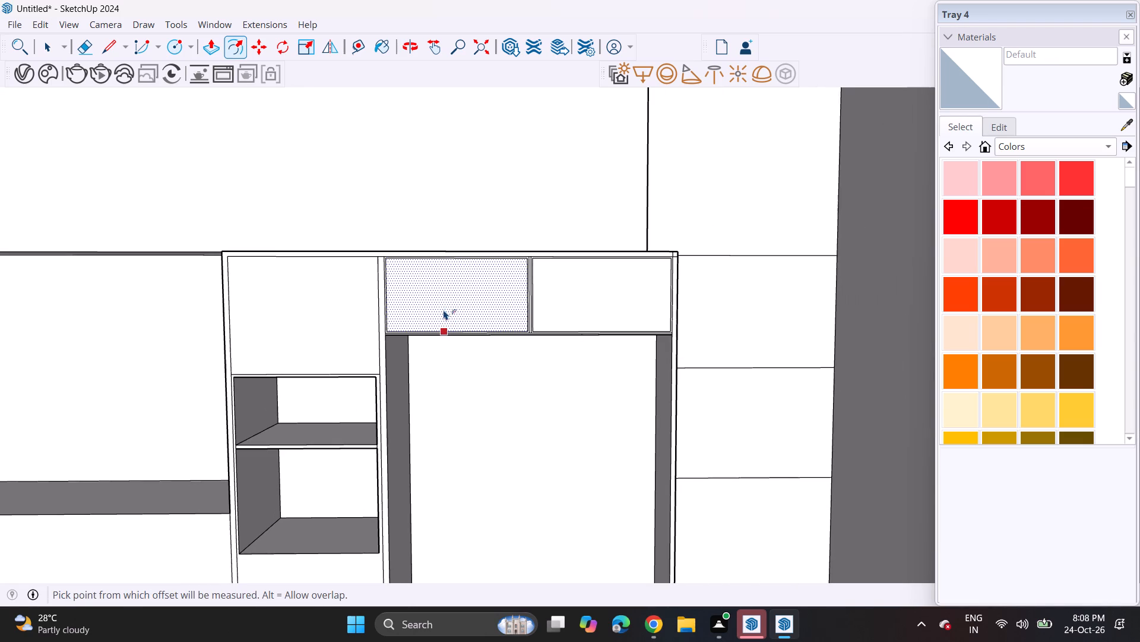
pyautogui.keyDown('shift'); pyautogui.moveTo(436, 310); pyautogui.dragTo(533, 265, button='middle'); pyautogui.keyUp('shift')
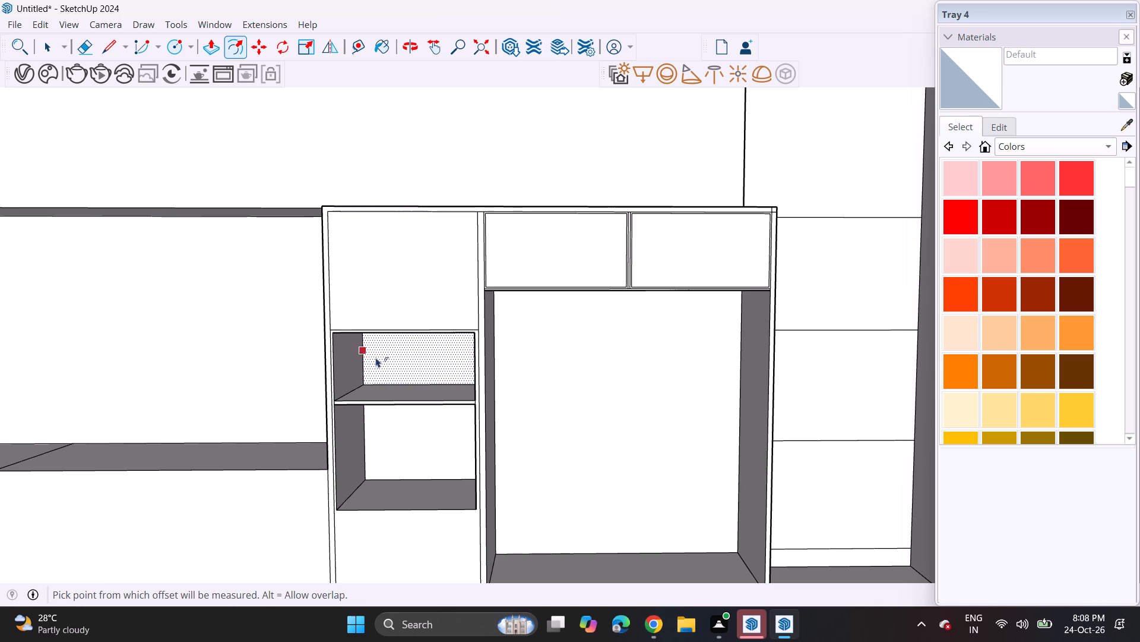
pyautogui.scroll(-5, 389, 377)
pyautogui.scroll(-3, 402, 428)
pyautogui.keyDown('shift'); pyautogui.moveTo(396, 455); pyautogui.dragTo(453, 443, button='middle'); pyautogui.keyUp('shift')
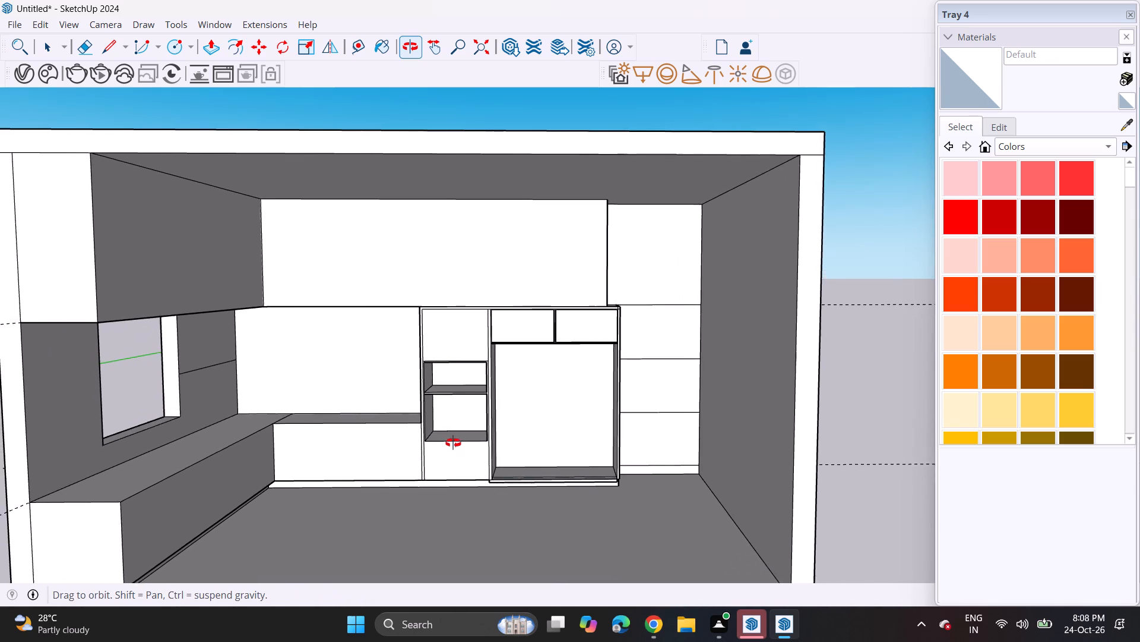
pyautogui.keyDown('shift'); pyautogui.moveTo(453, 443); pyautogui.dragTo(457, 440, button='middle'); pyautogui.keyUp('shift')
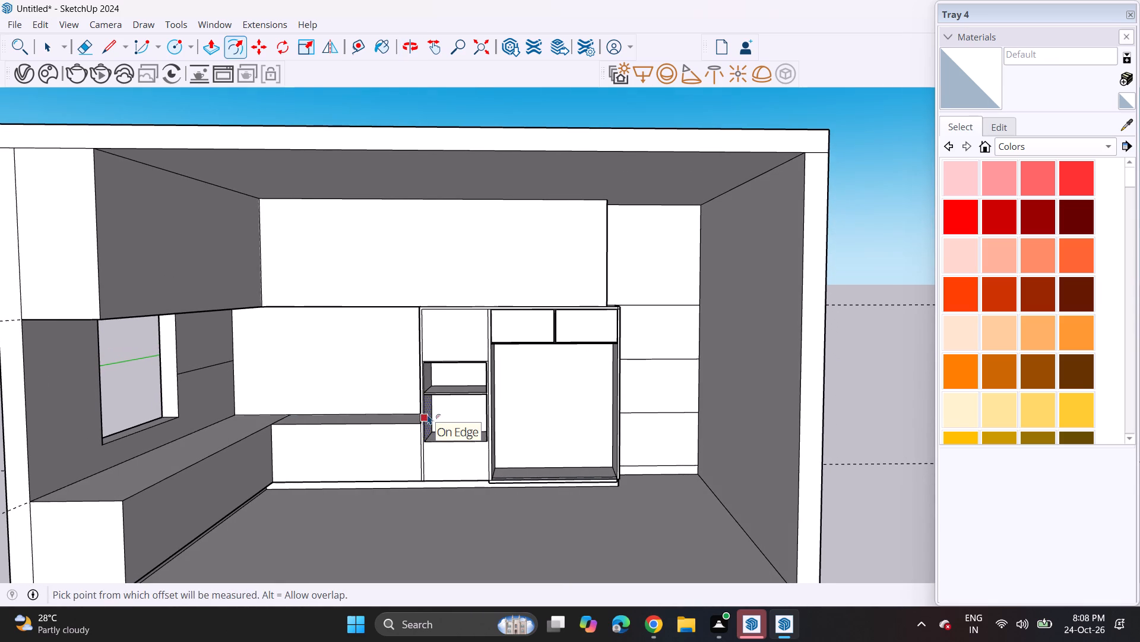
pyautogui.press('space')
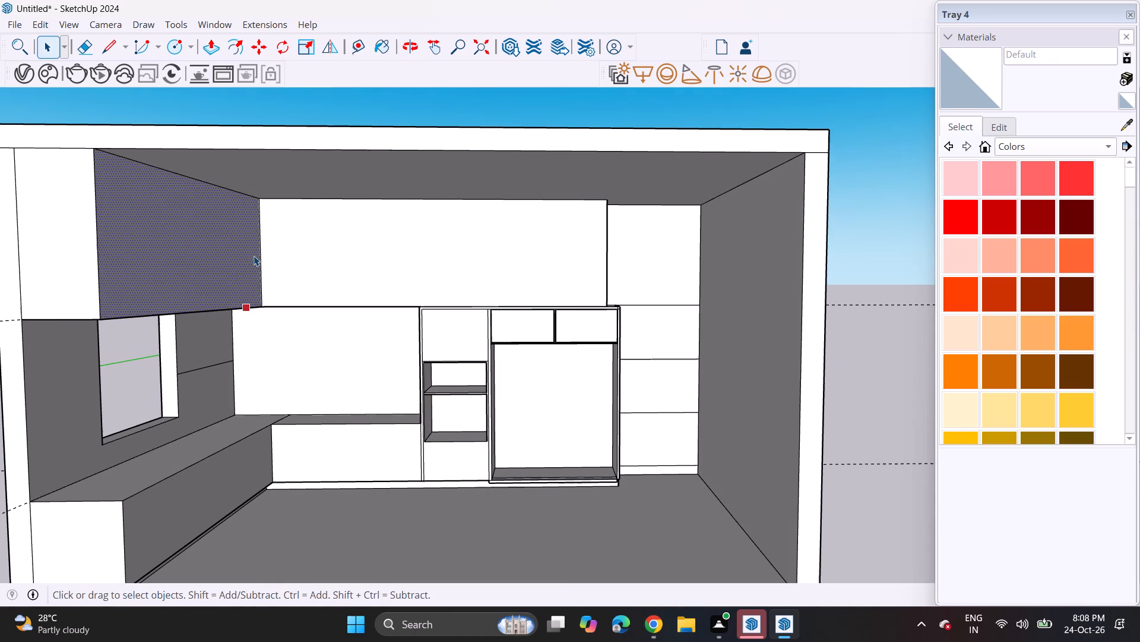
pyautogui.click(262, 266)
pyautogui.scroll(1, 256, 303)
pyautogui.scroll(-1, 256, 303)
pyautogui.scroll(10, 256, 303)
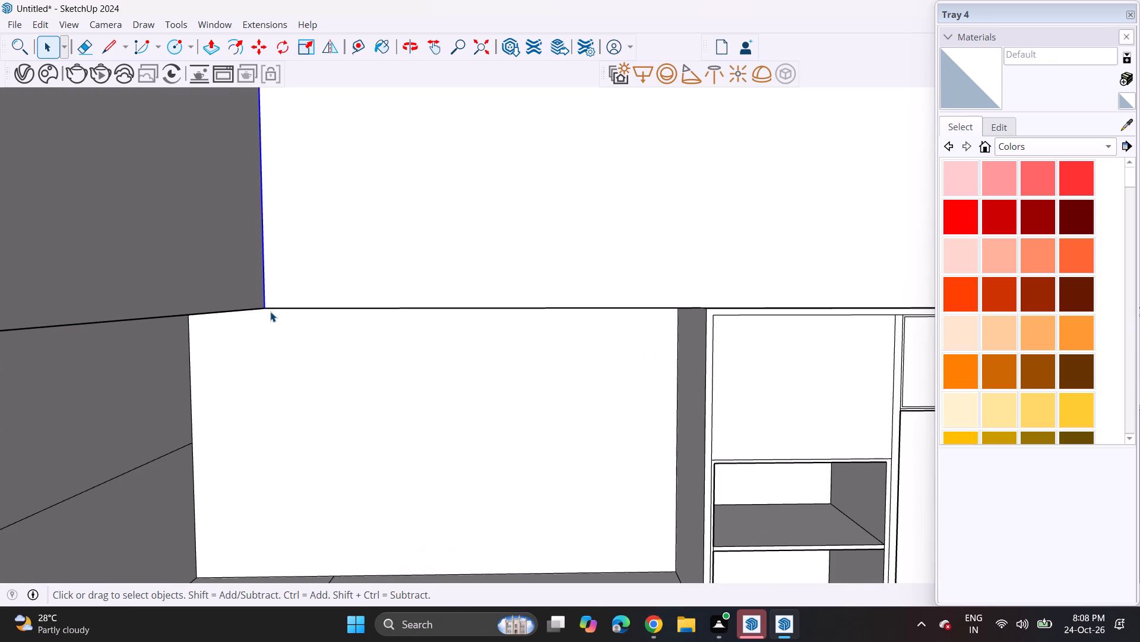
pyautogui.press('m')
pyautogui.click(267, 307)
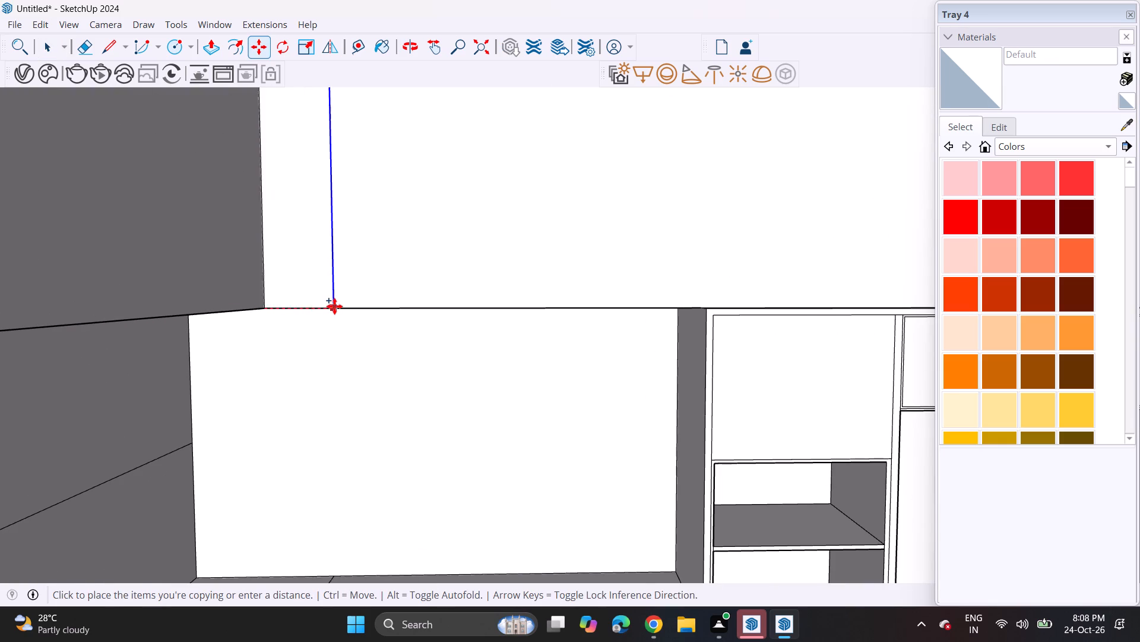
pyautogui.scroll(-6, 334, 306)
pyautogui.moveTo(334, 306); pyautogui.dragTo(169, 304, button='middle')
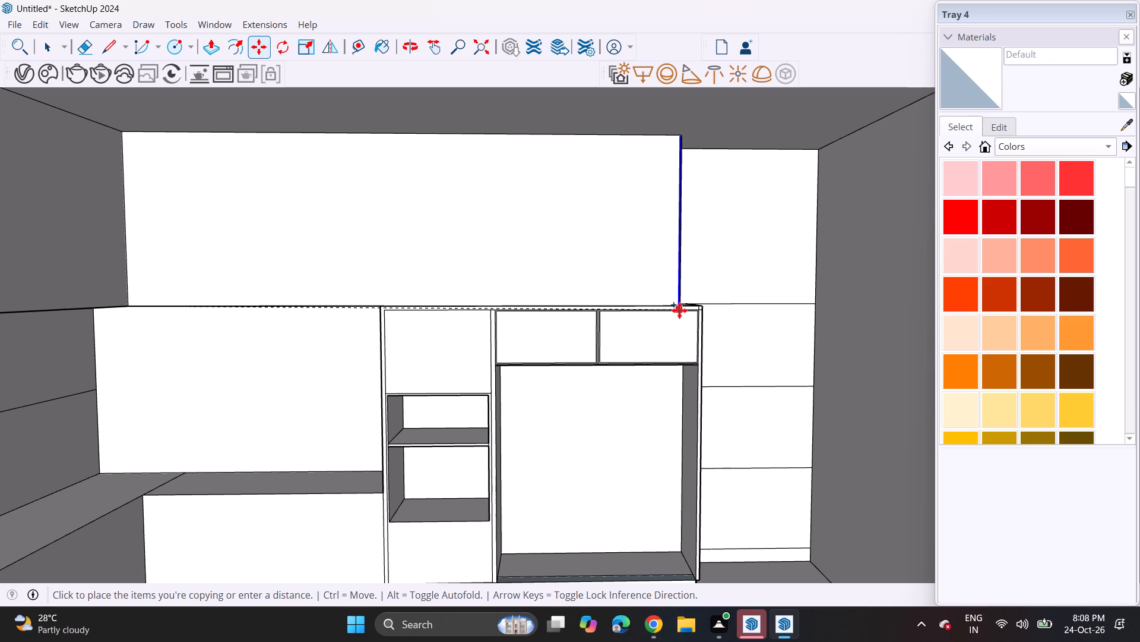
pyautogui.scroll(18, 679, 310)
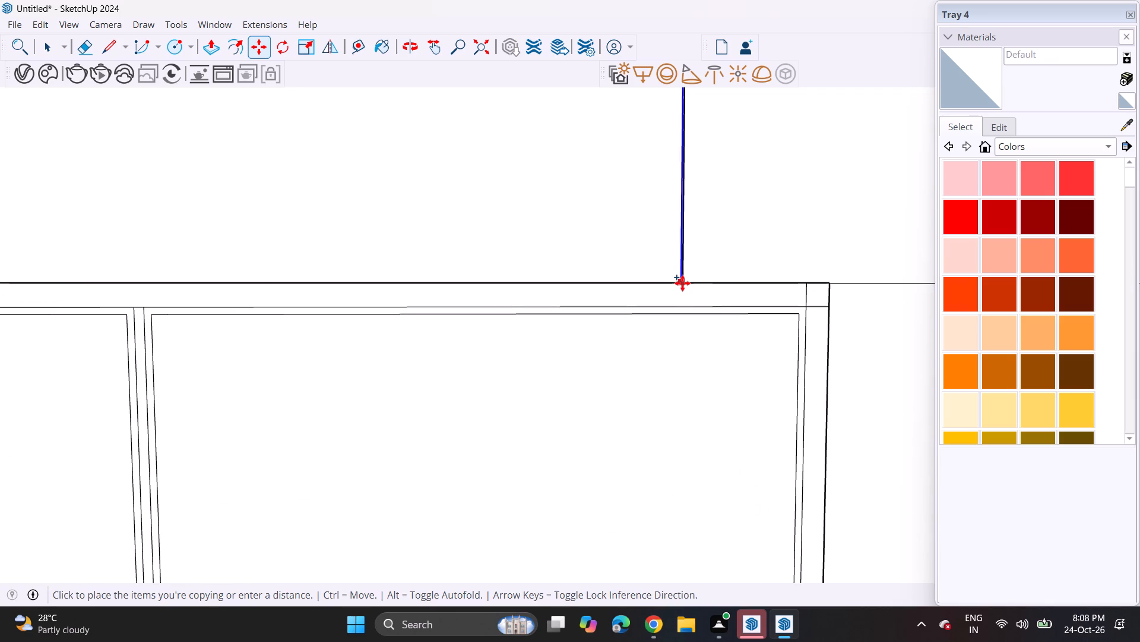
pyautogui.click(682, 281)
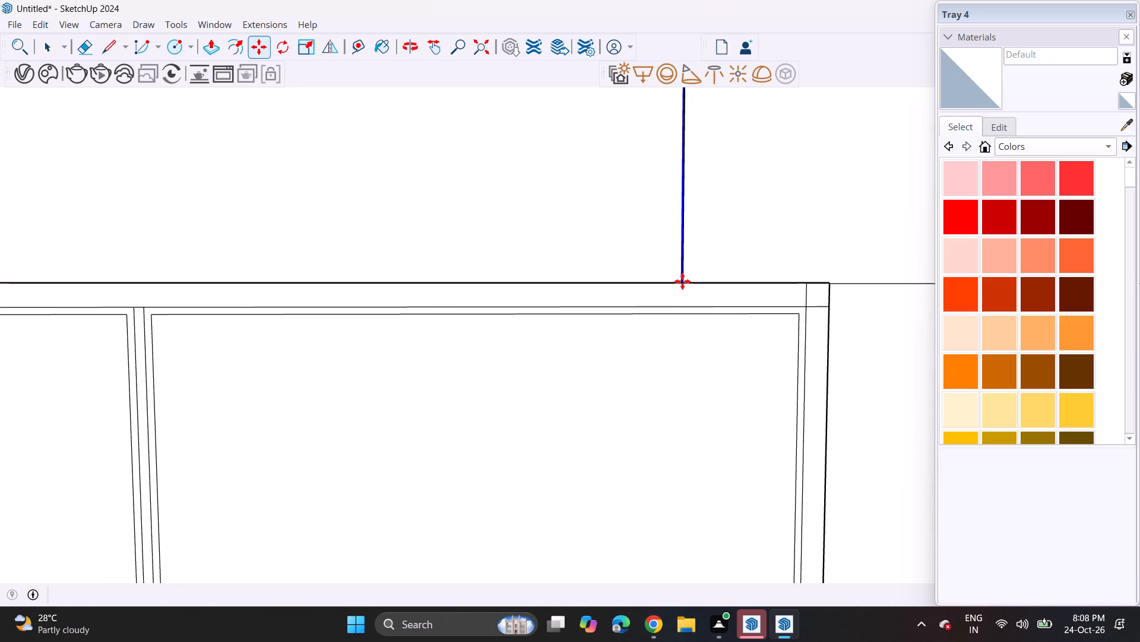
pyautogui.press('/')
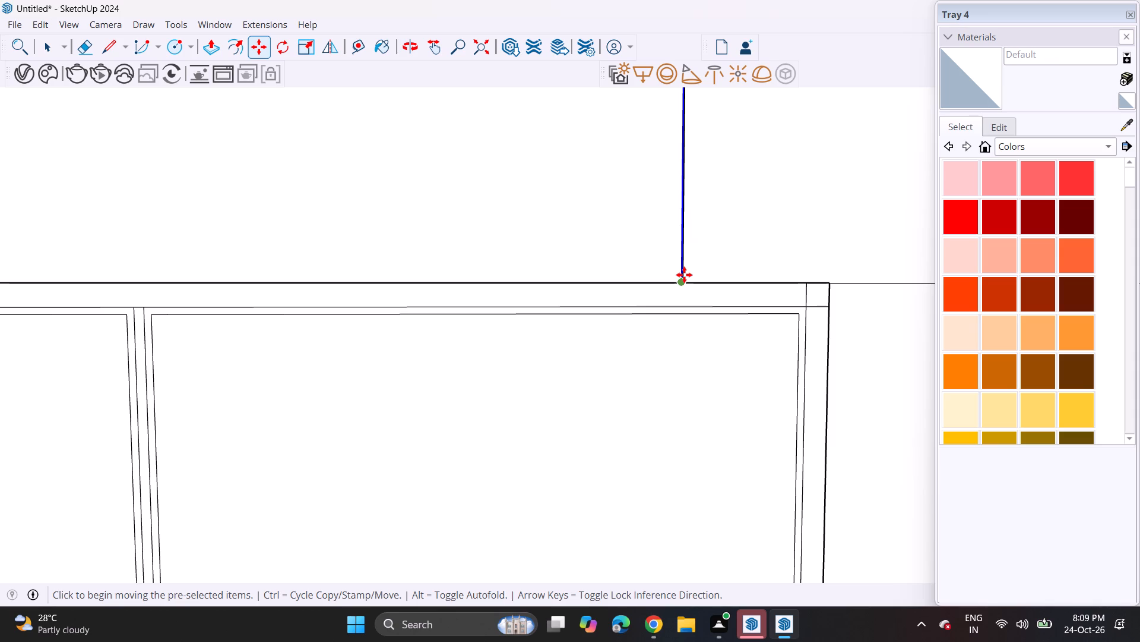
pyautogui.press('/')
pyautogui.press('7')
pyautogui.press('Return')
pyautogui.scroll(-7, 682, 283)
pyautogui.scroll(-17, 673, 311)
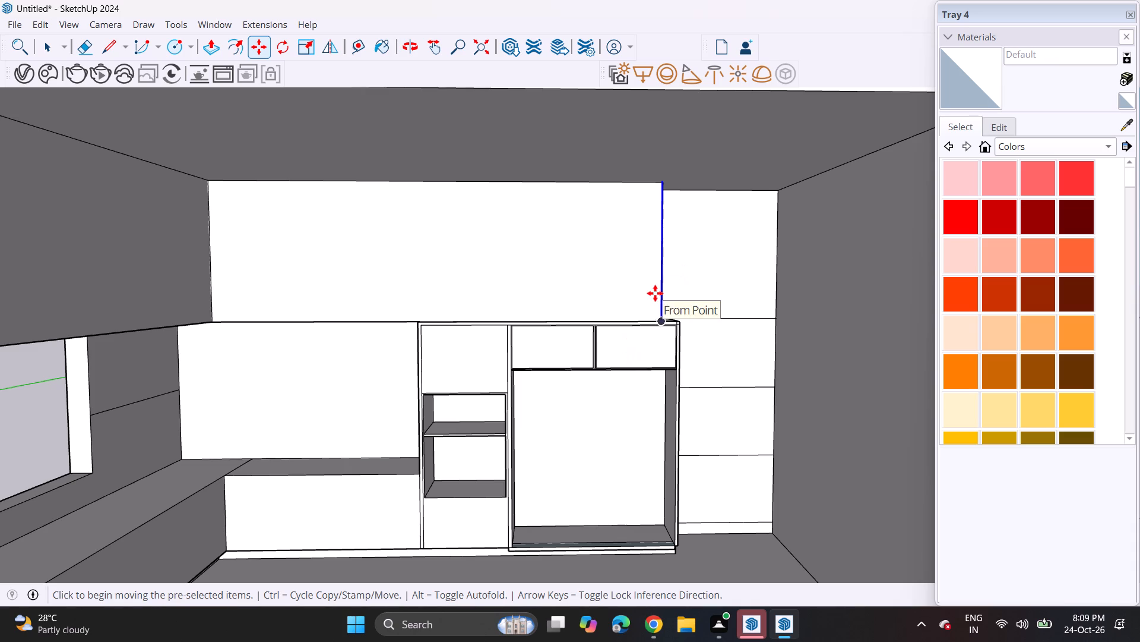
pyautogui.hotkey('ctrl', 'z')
# Copy the back wall cabinet's corner vertical edge to its far end and divide the span into 7 equal fronts.
pyautogui.press('space')
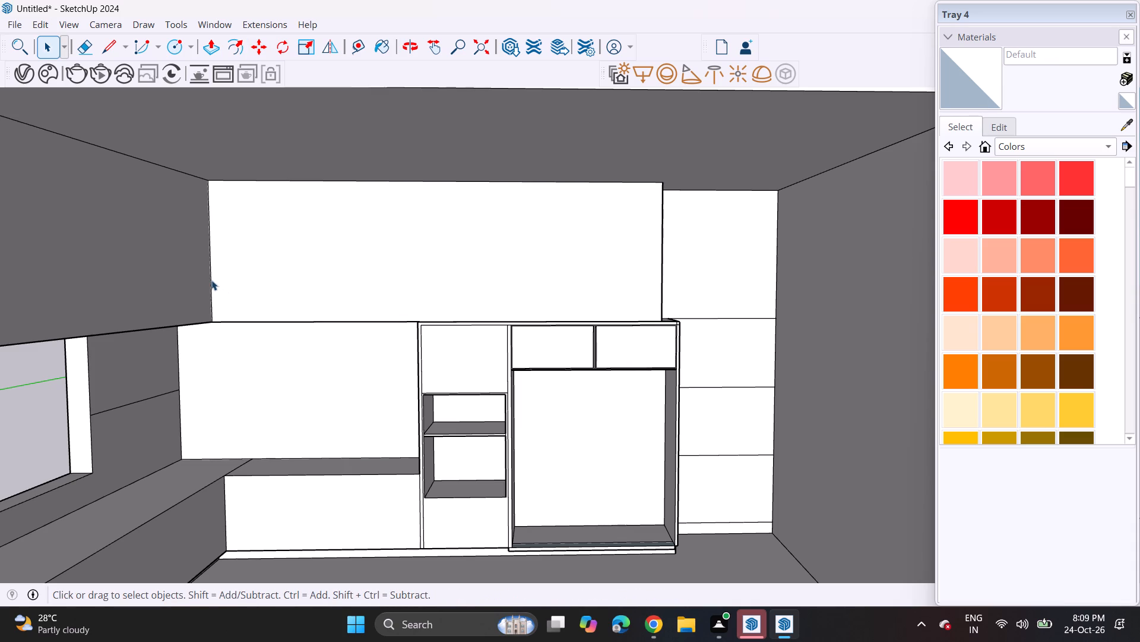
pyautogui.click(211, 280)
pyautogui.scroll(2, 214, 307)
pyautogui.scroll(-1, 214, 307)
pyautogui.scroll(1, 214, 307)
pyautogui.scroll(-1, 214, 307)
pyautogui.scroll(5, 214, 307)
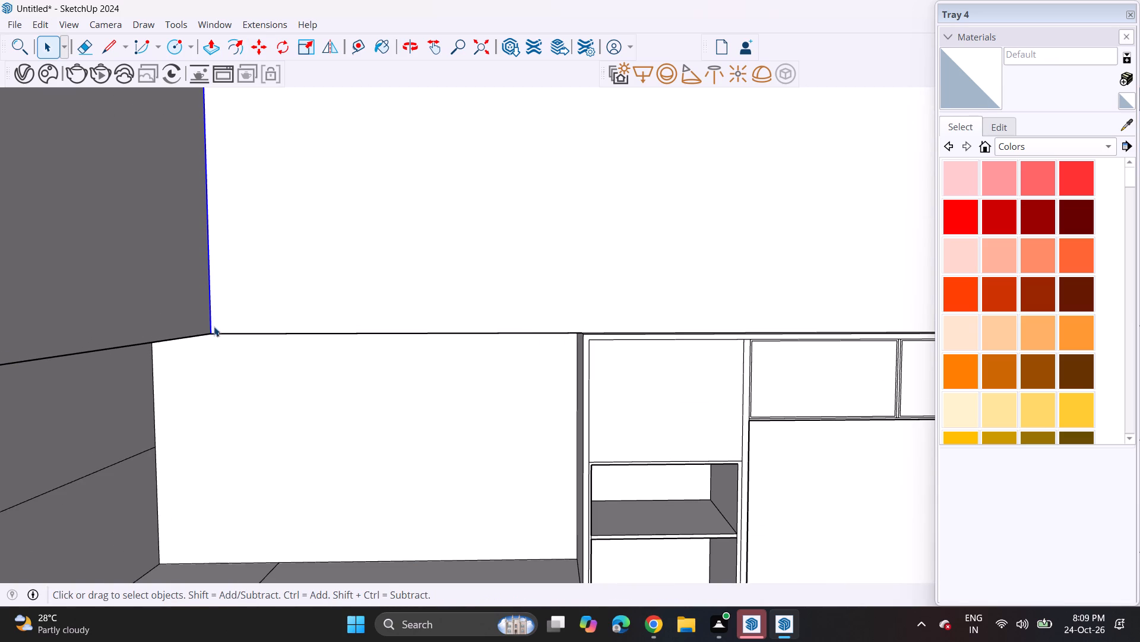
pyautogui.press('m')
pyautogui.click(216, 335)
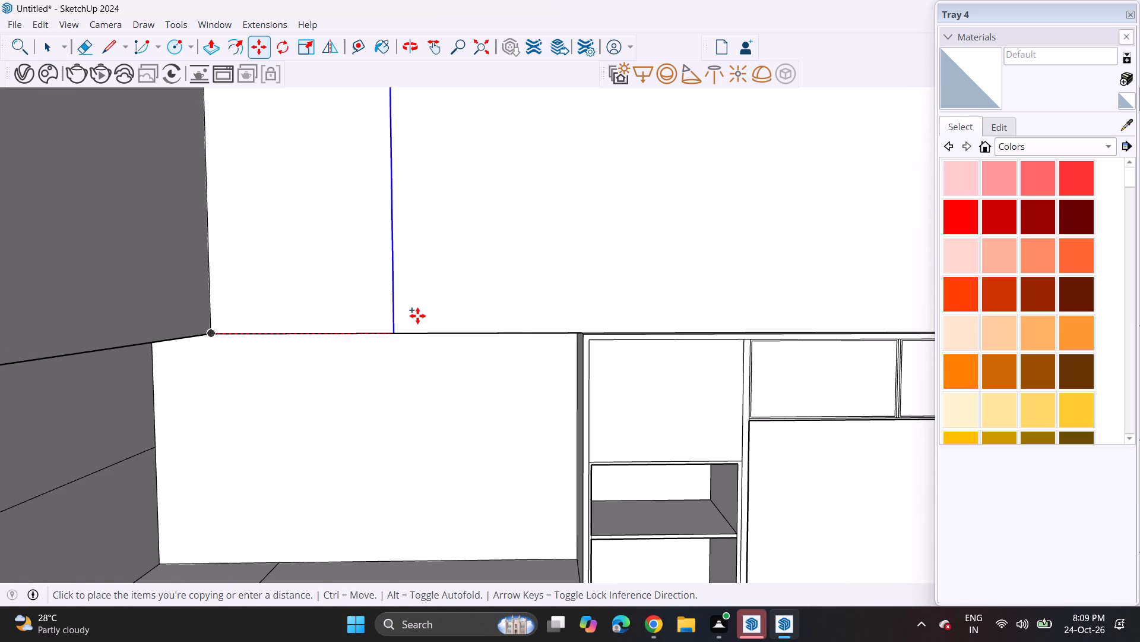
pyautogui.scroll(-6, 428, 314)
pyautogui.keyDown('shift'); pyautogui.moveTo(410, 318); pyautogui.dragTo(282, 314, button='middle'); pyautogui.keyUp('shift')
pyautogui.scroll(4, 615, 315)
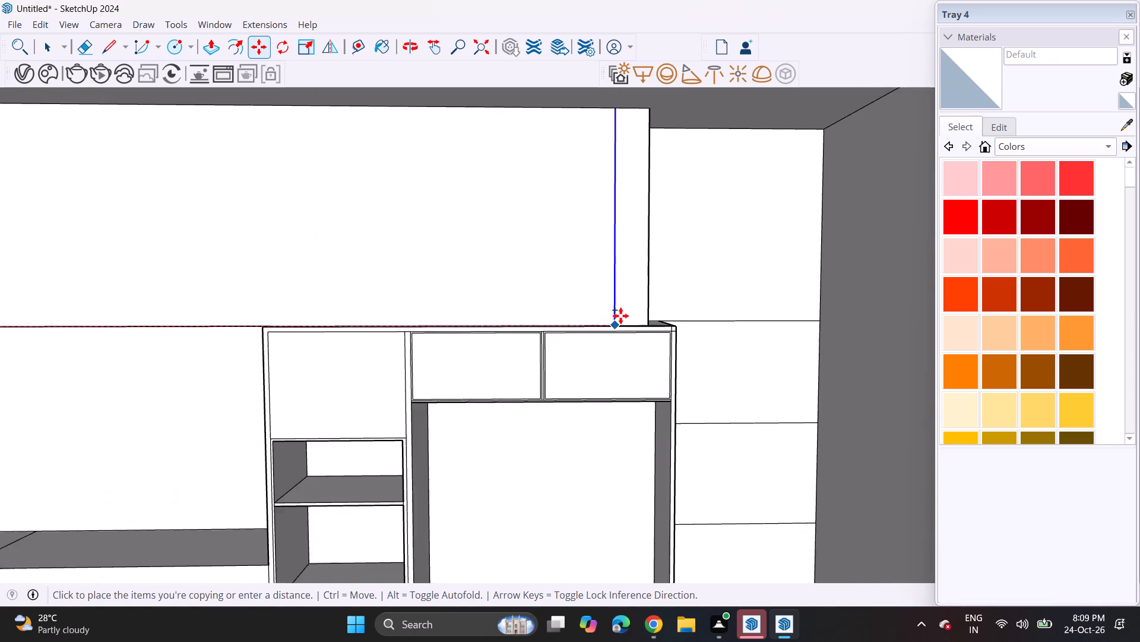
pyautogui.scroll(5, 658, 317)
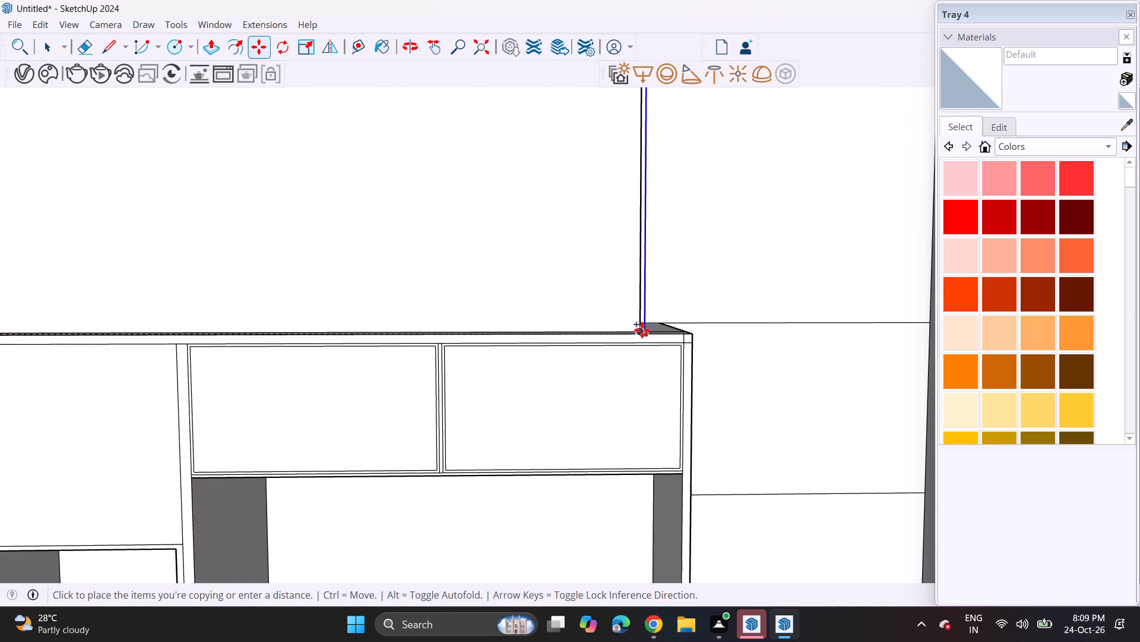
pyautogui.click(641, 329)
pyautogui.press('/')
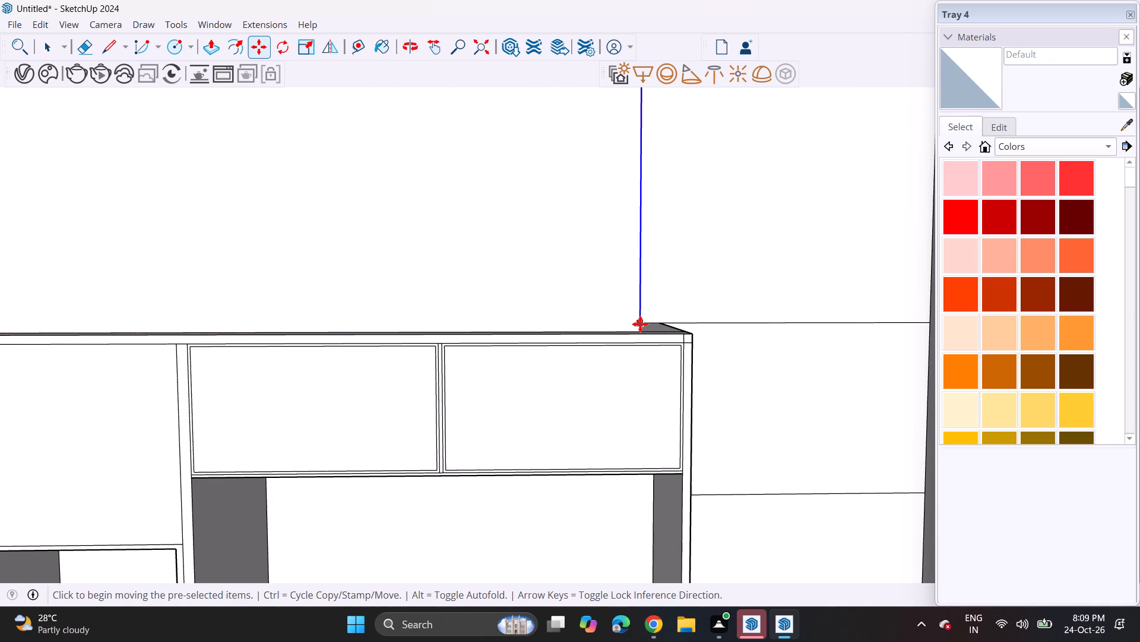
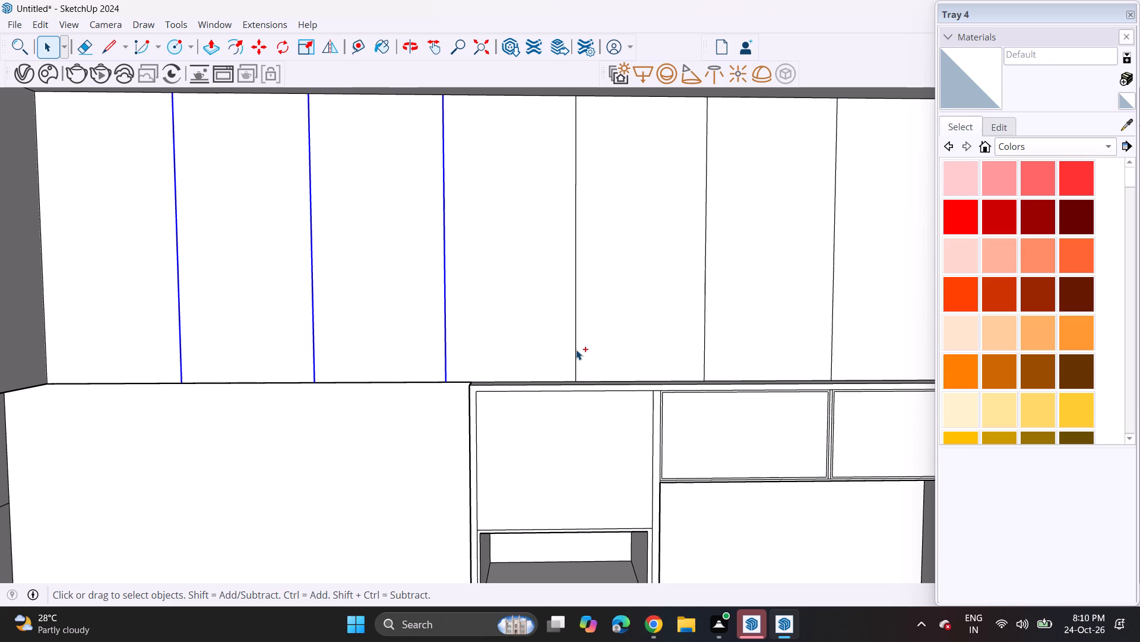
# Add the remaining vertical divider lines on the back wall cabinet's front to the current selection.
pyautogui.keyDown('ctrl'); pyautogui.click(576, 350); pyautogui.keyUp('ctrl')
pyautogui.keyDown('ctrl'); pyautogui.scroll(-2, 607, 376); pyautogui.keyUp('ctrl')
pyautogui.keyDown('ctrl'); pyautogui.keyDown('shift'); pyautogui.moveTo(612, 376); pyautogui.dragTo(429, 374, button='middle'); pyautogui.keyUp('shift'); pyautogui.keyUp('ctrl')
pyautogui.keyDown('ctrl'); pyautogui.scroll(4, 528, 370); pyautogui.keyUp('ctrl')
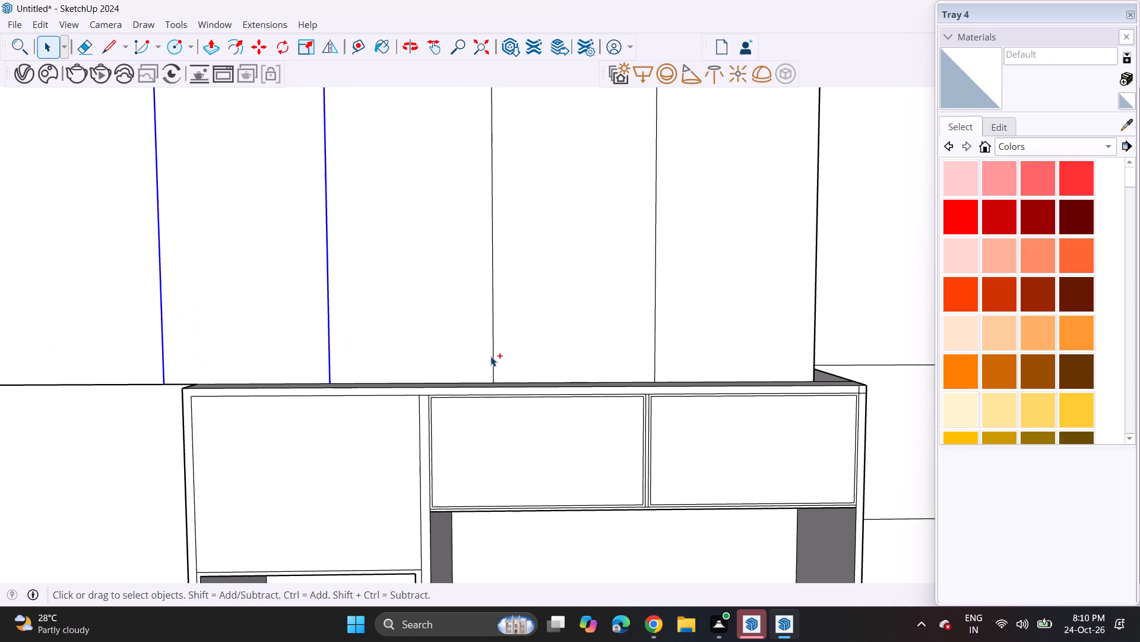
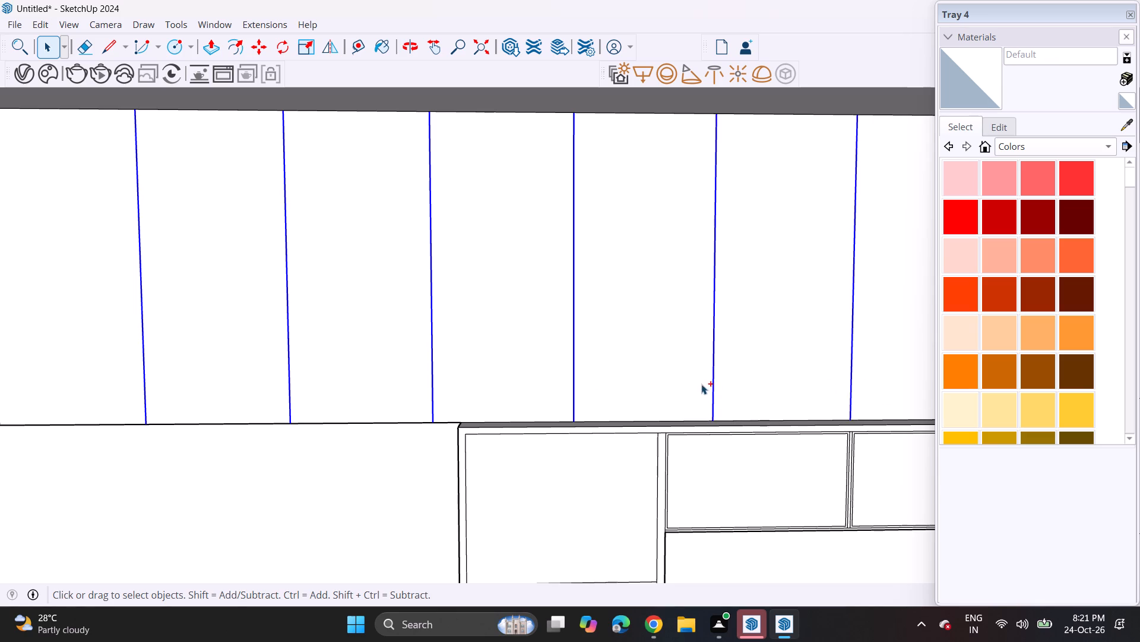
# Copy the selected vertical divider lines on the back wall cabinet's front 0.3 sideways to form narrow gap strips.
pyautogui.keyDown('ctrl'); pyautogui.scroll(-6, 701, 384); pyautogui.keyUp('ctrl')
pyautogui.keyDown('ctrl'); pyautogui.moveTo(676, 383); pyautogui.dragTo(495, 375, button='middle'); pyautogui.keyUp('ctrl')
pyautogui.keyDown('ctrl'); pyautogui.scroll(12, 226, 396); pyautogui.keyUp('ctrl')
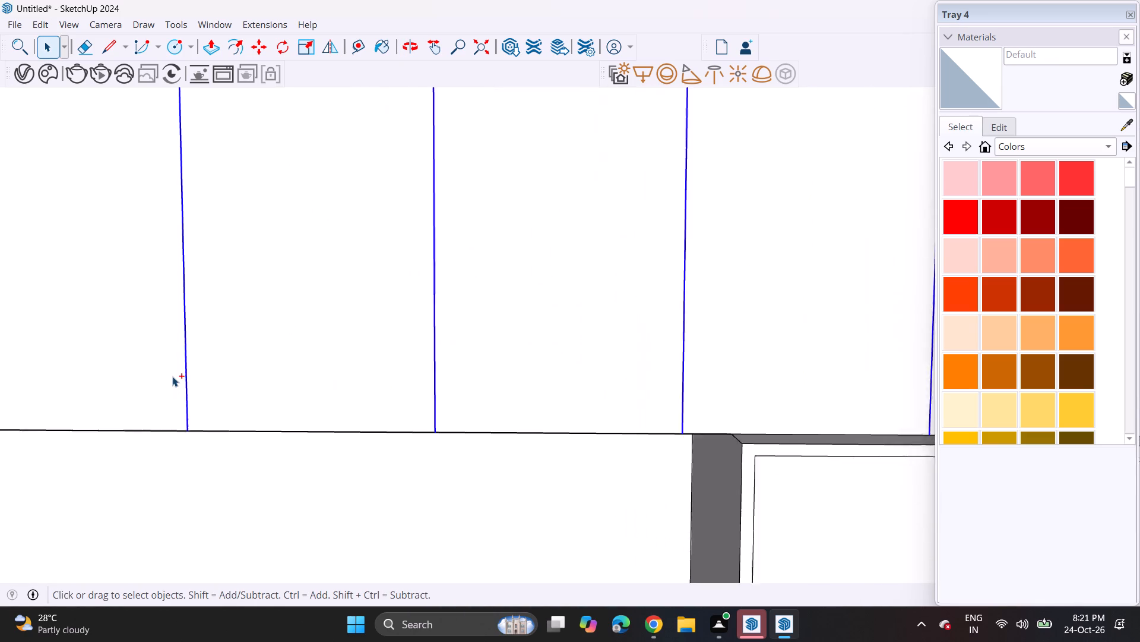
pyautogui.keyDown('ctrl'); pyautogui.scroll(2, 172, 376); pyautogui.keyUp('ctrl')
pyautogui.press('m')
pyautogui.click(192, 445)
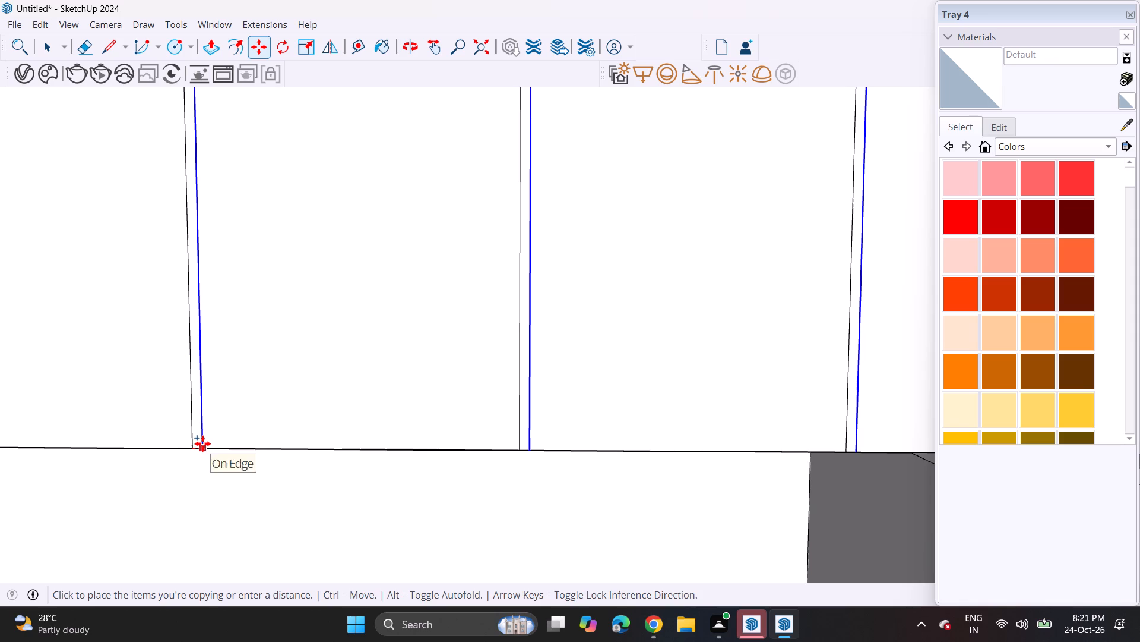
pyautogui.write('0.3')
pyautogui.press('Return')
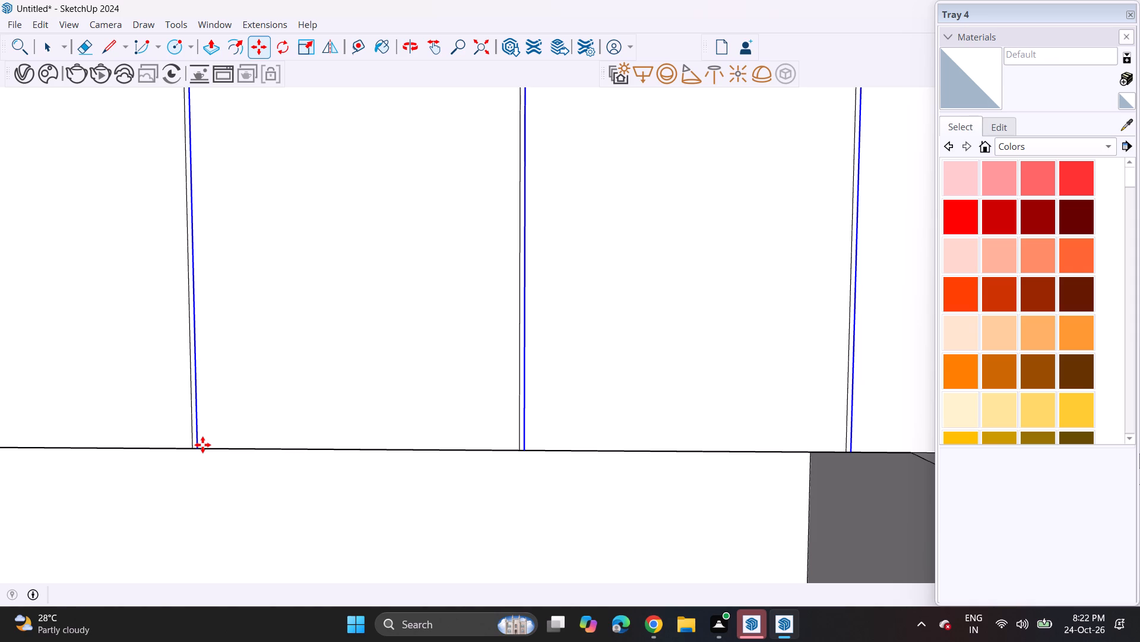
pyautogui.scroll(-6, 248, 446)
pyautogui.press('space')
# Copy the outer vertical front edge of the window-side wall cabinet to the inner corner, dividing the front into 6 equal spaces.
pyautogui.scroll(-2, 297, 461)
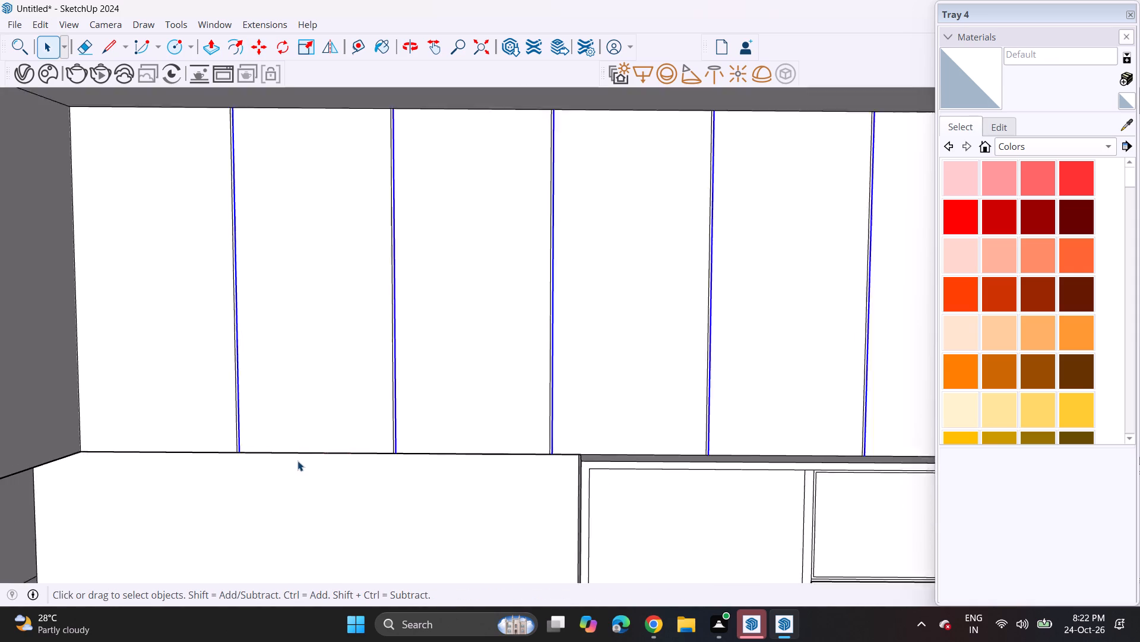
pyautogui.scroll(-10, 297, 461)
pyautogui.keyDown('shift'); pyautogui.moveTo(295, 458); pyautogui.dragTo(449, 369, button='middle'); pyautogui.keyUp('shift')
pyautogui.moveTo(448, 367); pyautogui.dragTo(388, 358, button='middle')
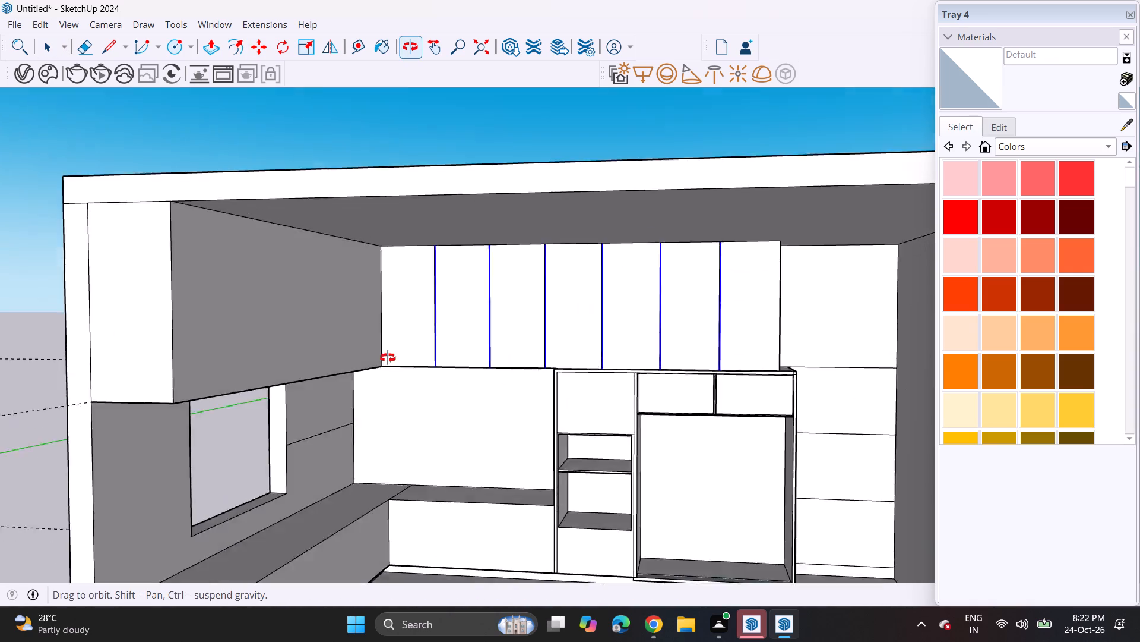
pyautogui.moveTo(388, 358); pyautogui.dragTo(217, 370, button='middle')
pyautogui.scroll(4, 144, 362)
pyautogui.click(133, 342)
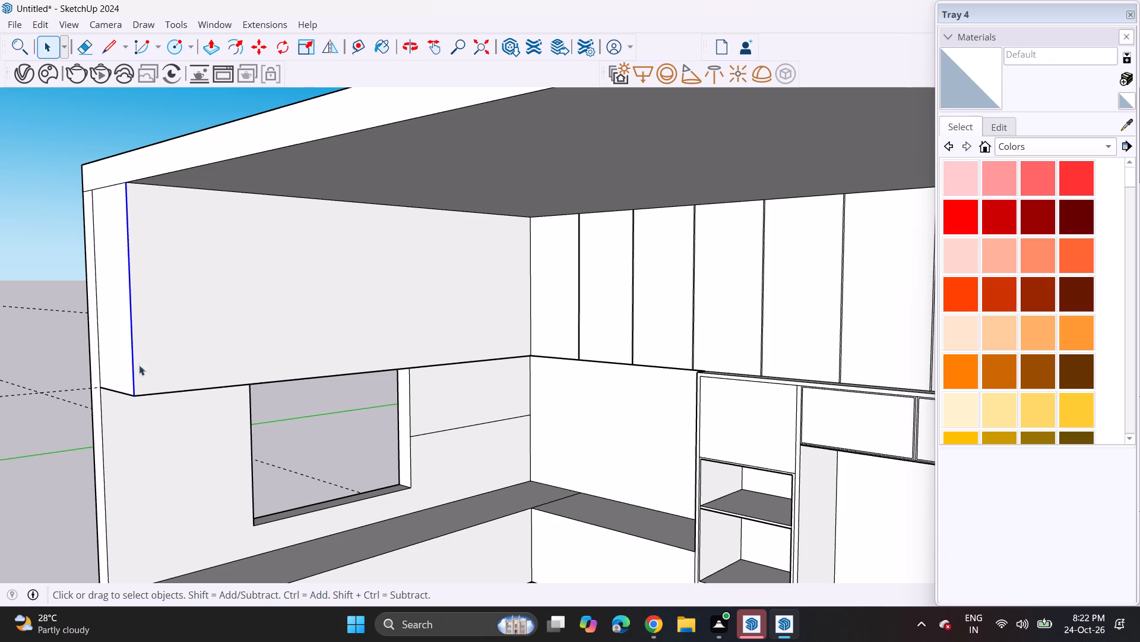
pyautogui.press('m')
pyautogui.click(133, 395)
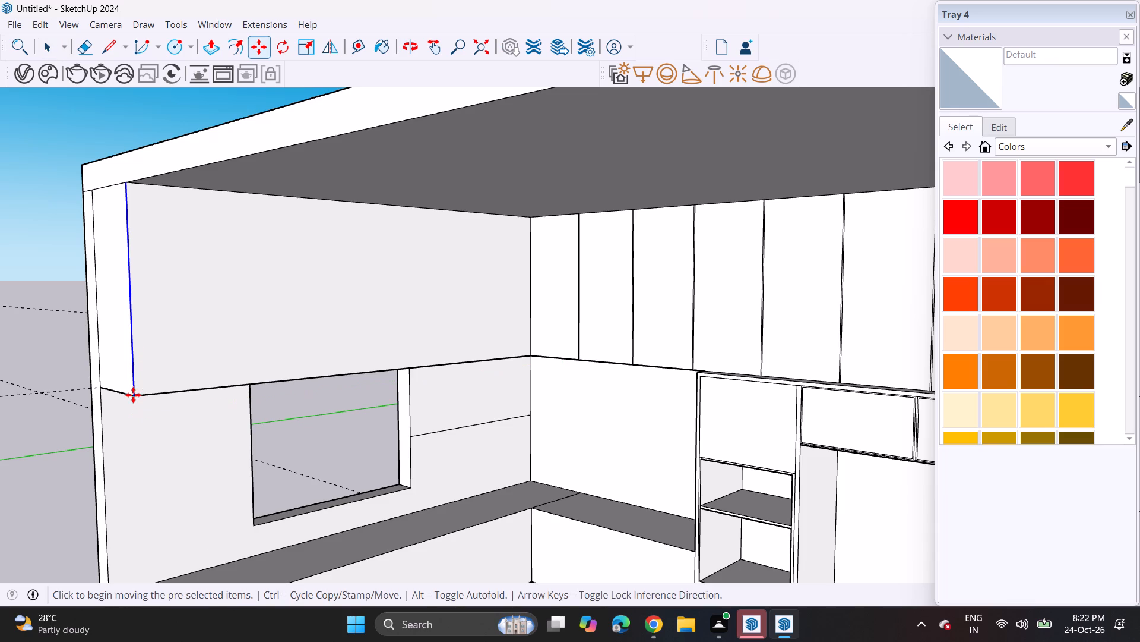
pyautogui.click(529, 355)
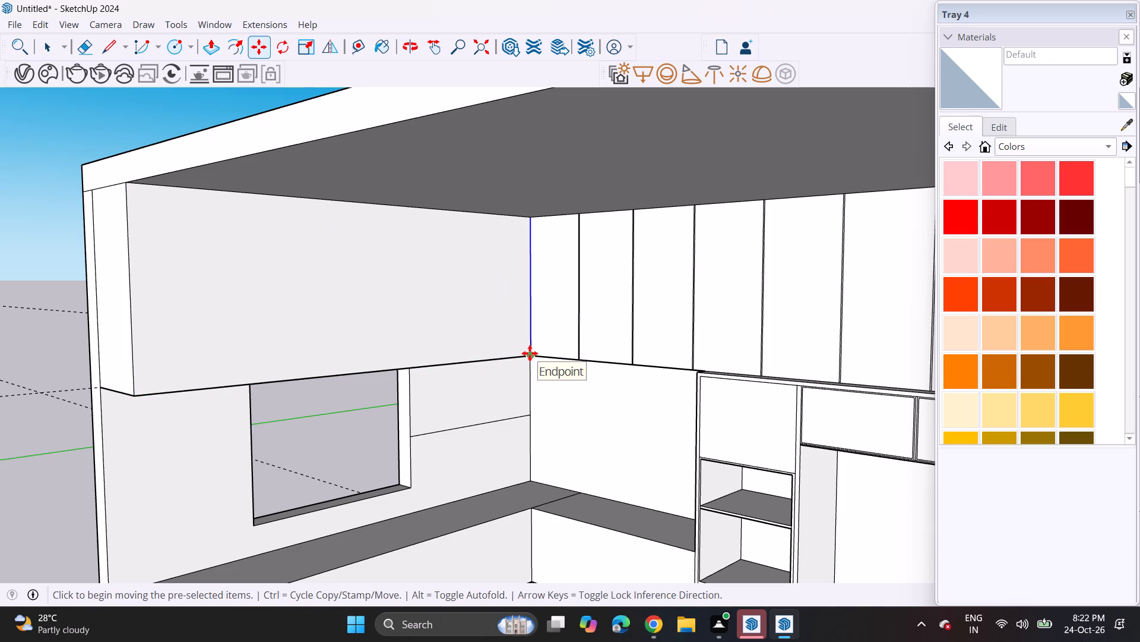
pyautogui.press('/')
pyautogui.press('6')
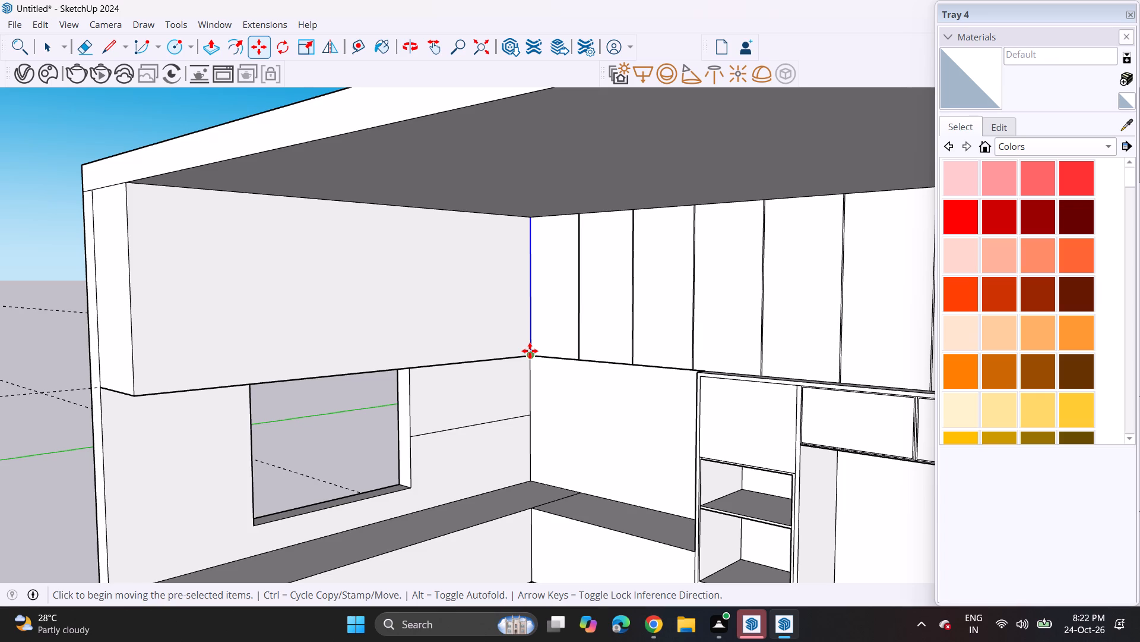
pyautogui.press('Return')
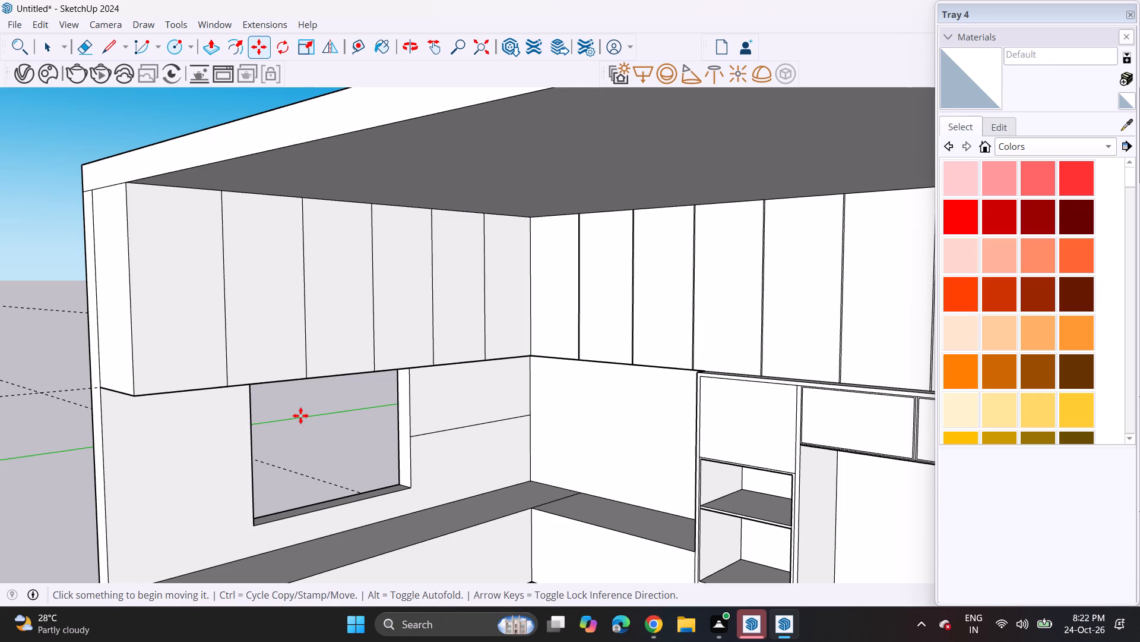
# Copy all five divider lines on the window-side wall cabinet's front 0.3 sideways toward the inner corner.
pyautogui.moveTo(294, 394); pyautogui.dragTo(433, 401, button='middle')
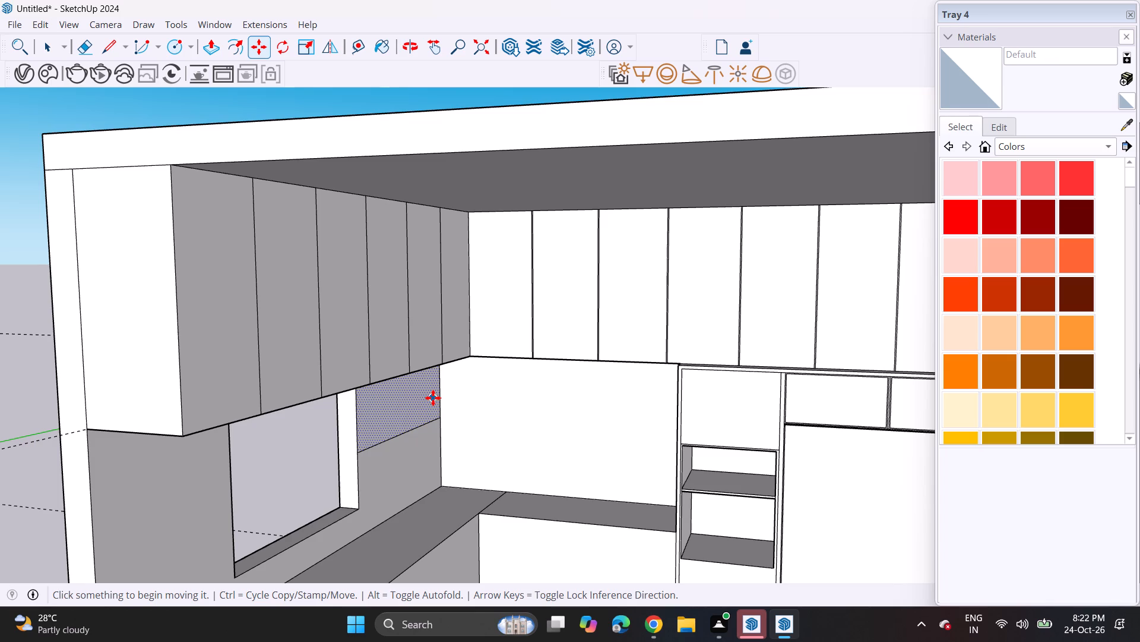
pyautogui.press('space')
pyautogui.click(258, 376)
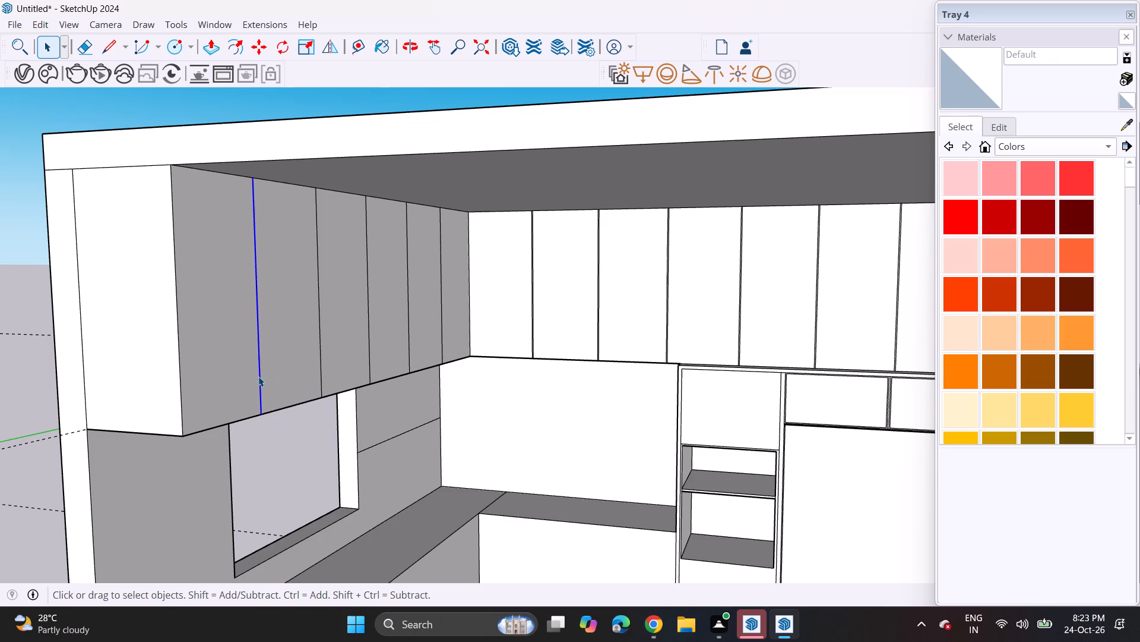
pyautogui.keyDown('ctrl'); pyautogui.click(322, 350); pyautogui.keyUp('ctrl')
pyautogui.keyDown('ctrl'); pyautogui.click(370, 353); pyautogui.keyUp('ctrl')
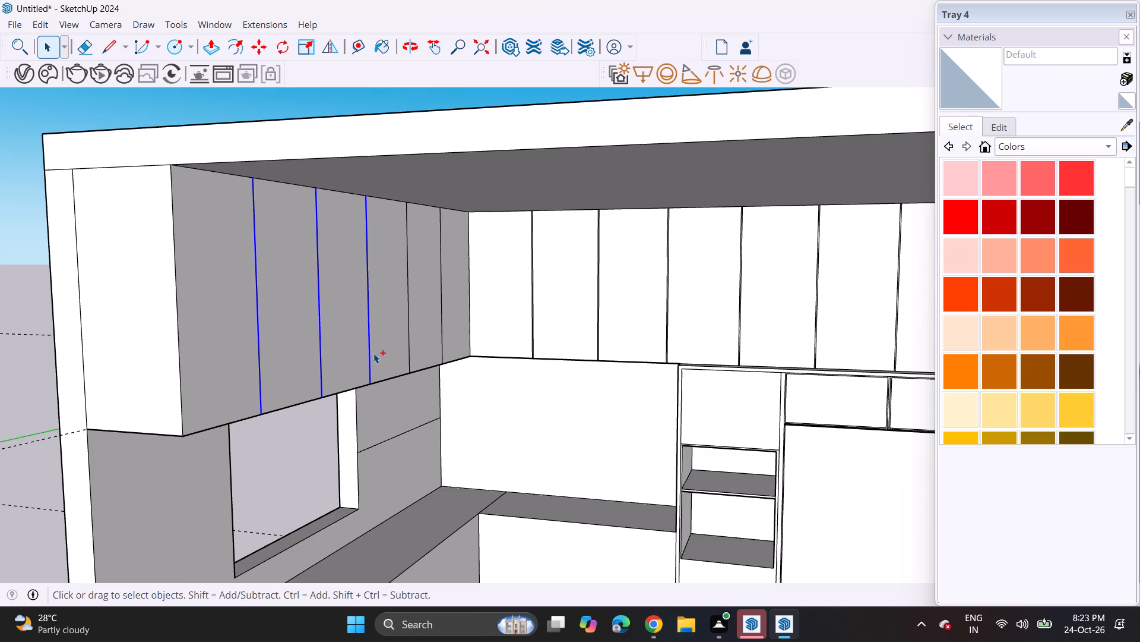
pyautogui.keyDown('ctrl'); pyautogui.click(409, 334); pyautogui.keyUp('ctrl')
pyautogui.keyDown('ctrl'); pyautogui.click(442, 345); pyautogui.keyUp('ctrl')
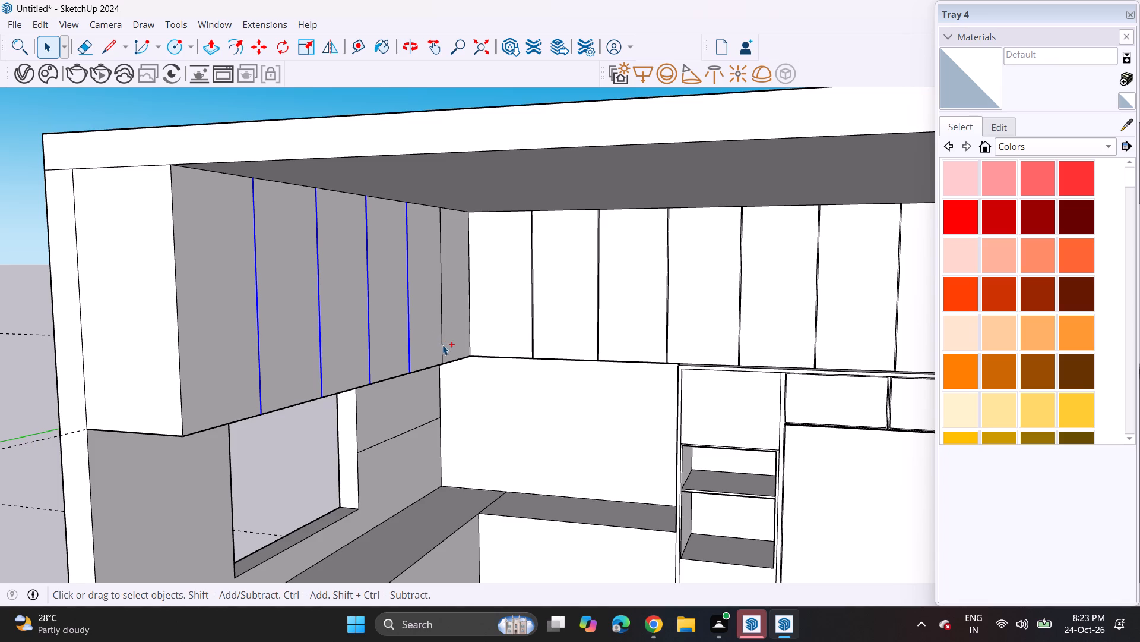
pyautogui.press('m')
pyautogui.scroll(2, 248, 418)
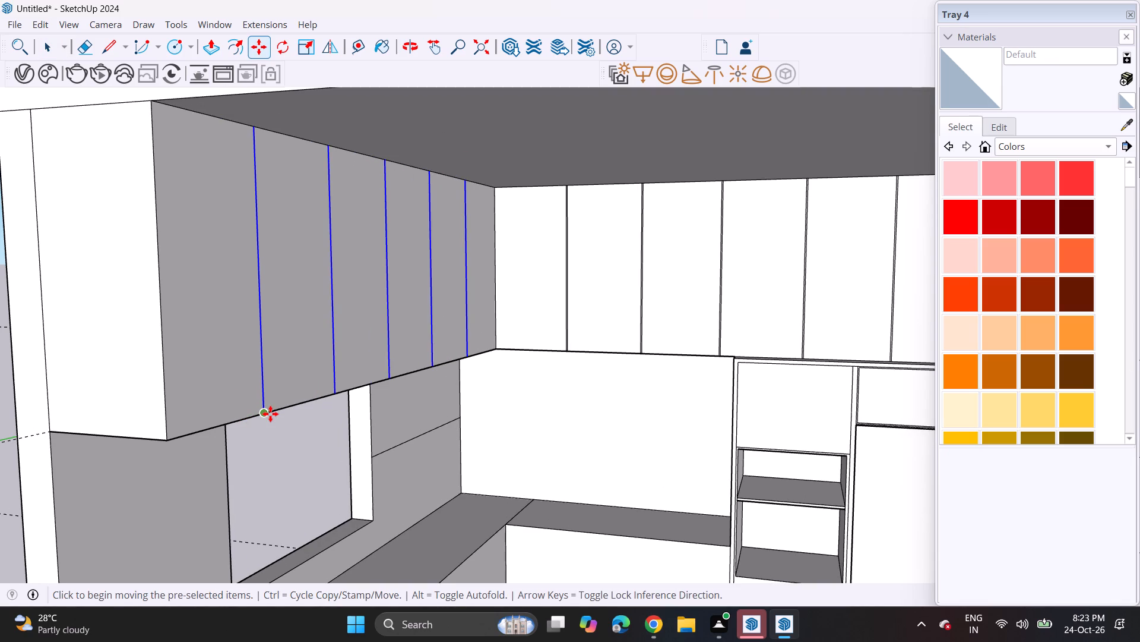
pyautogui.click(270, 415)
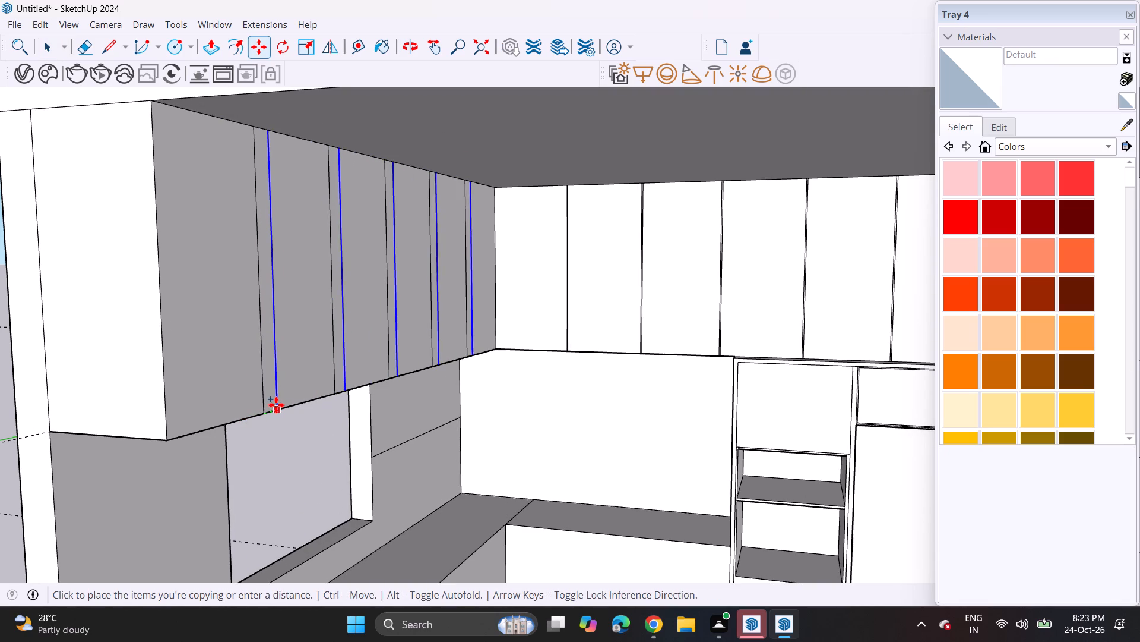
pyautogui.write('0.3')
pyautogui.press('Return')
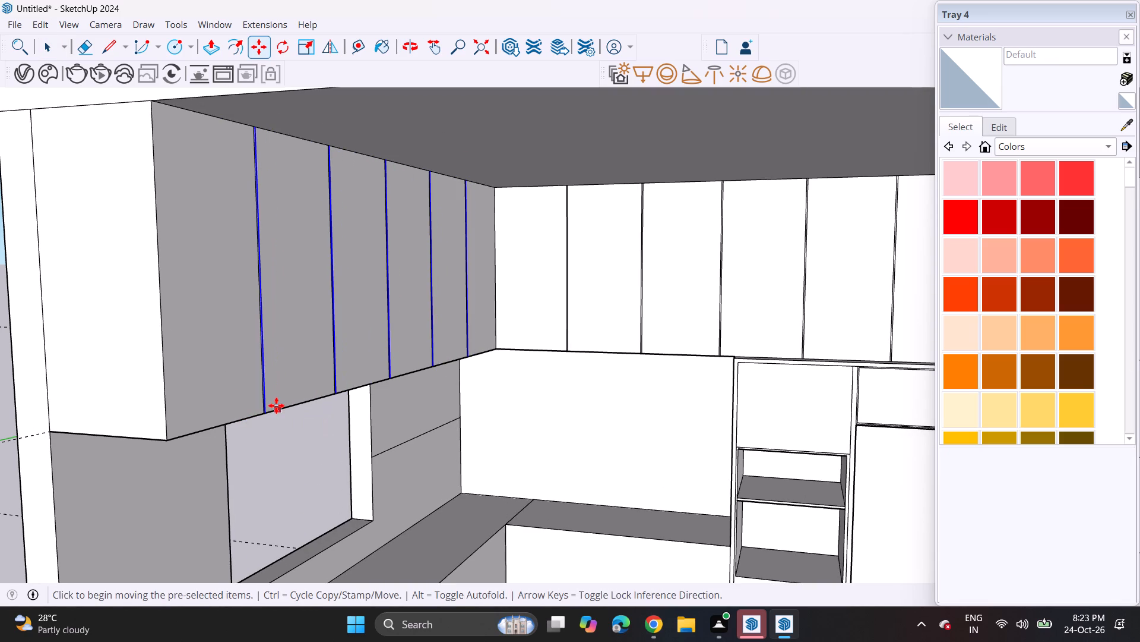
pyautogui.press('space')
# Push the outermost narrow divider strip on the window-side wall cabinet's front slightly inward as a door-gap groove.
pyautogui.click(91, 237)
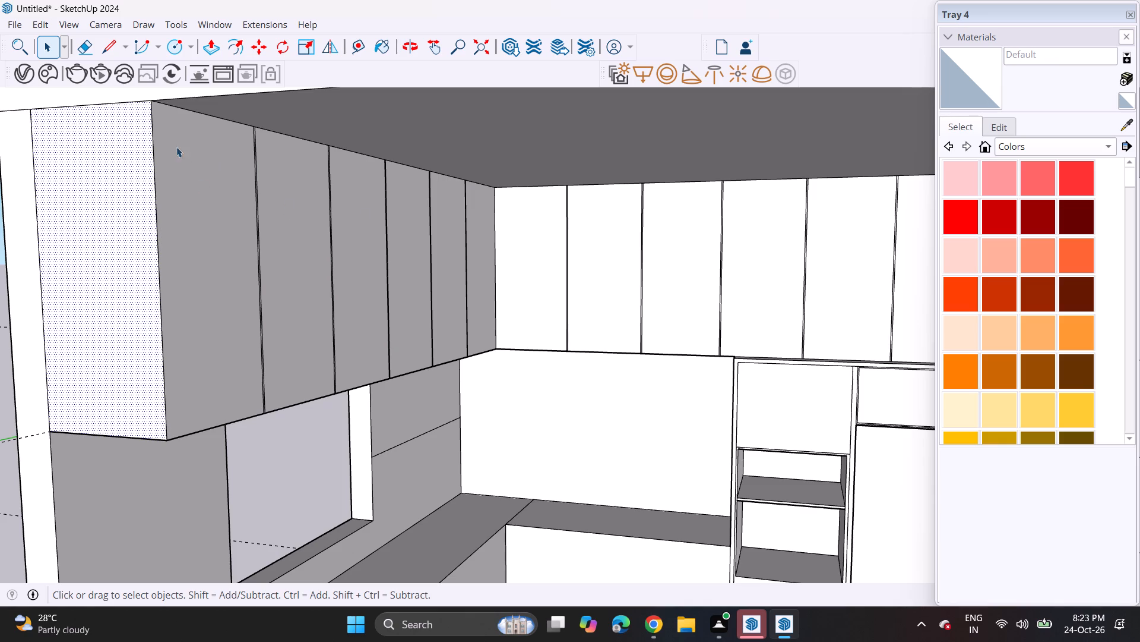
pyautogui.click(211, 50)
pyautogui.scroll(4, 302, 389)
pyautogui.scroll(-1, 302, 389)
pyautogui.scroll(2, 302, 389)
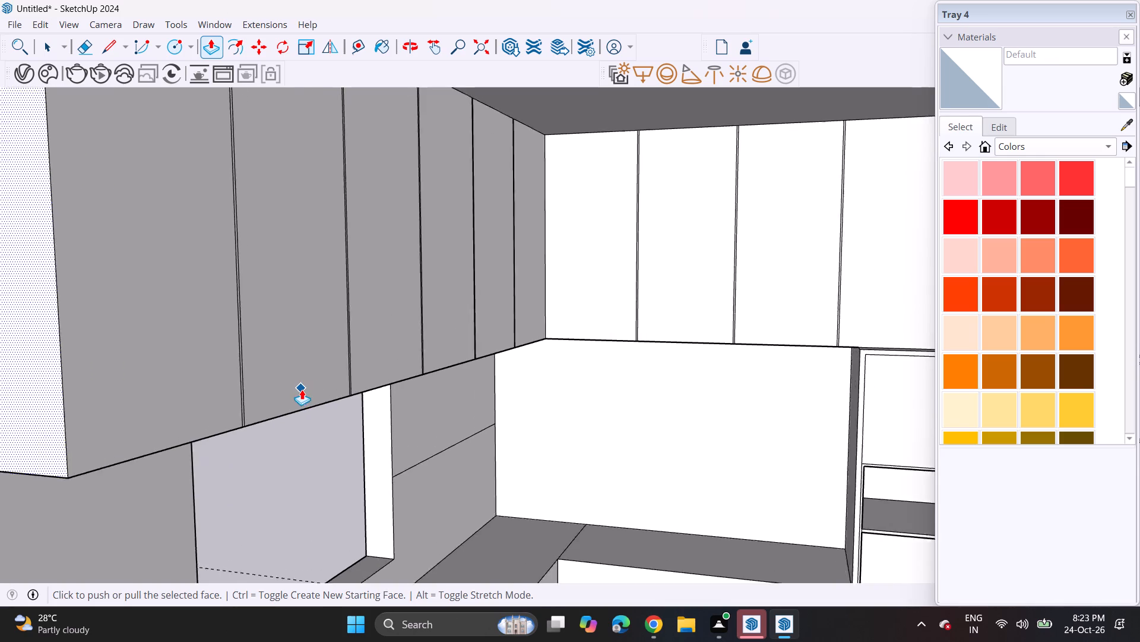
pyautogui.scroll(5, 302, 389)
pyautogui.scroll(6, 181, 449)
pyautogui.press('Escape')
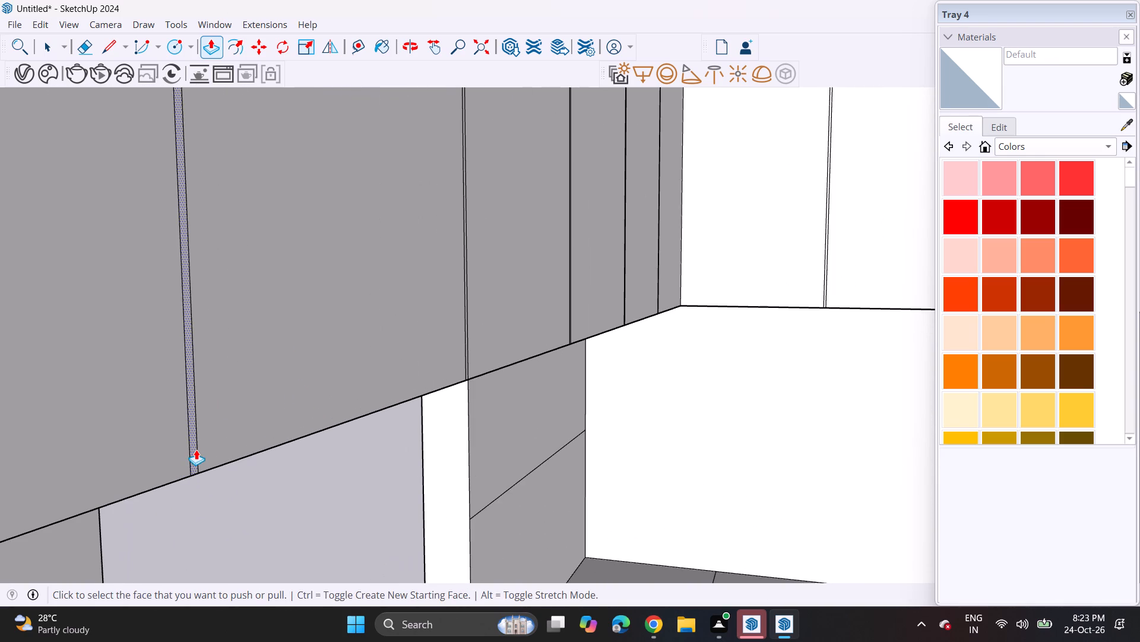
pyautogui.click(196, 451)
pyautogui.click(193, 446)
# Recess the second and third divider strips on the window-side wall cabinet's front by the same Push/Pull depth.
pyautogui.scroll(6, 469, 366)
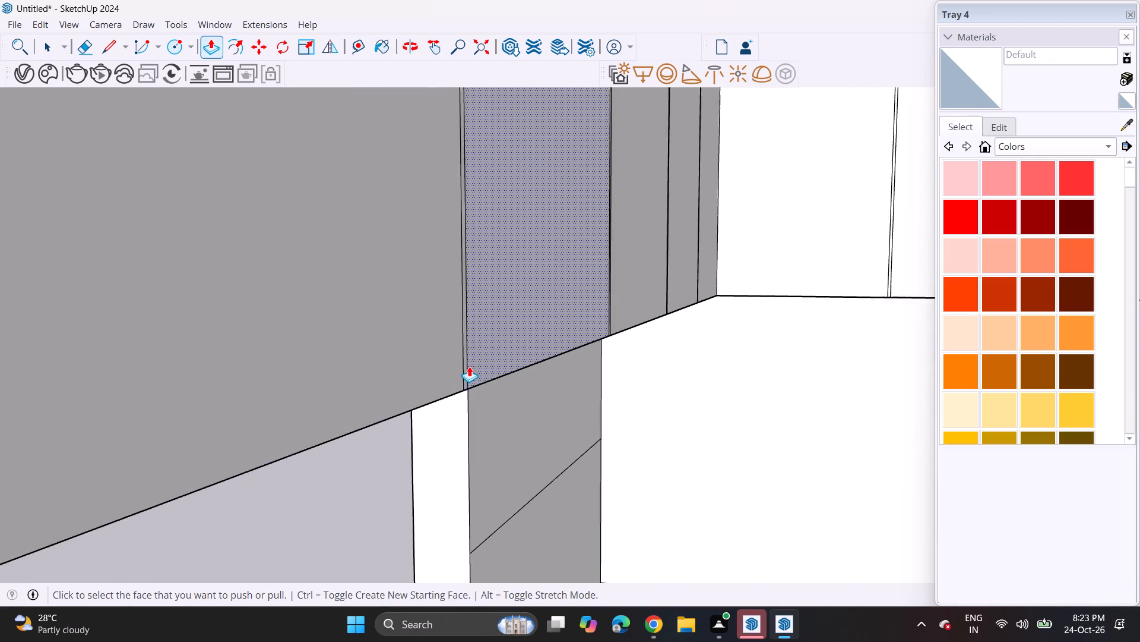
pyautogui.scroll(5, 469, 366)
pyautogui.doubleClick(461, 374)
pyautogui.scroll(1, 675, 325)
pyautogui.scroll(-3, 675, 325)
pyautogui.scroll(7, 664, 313)
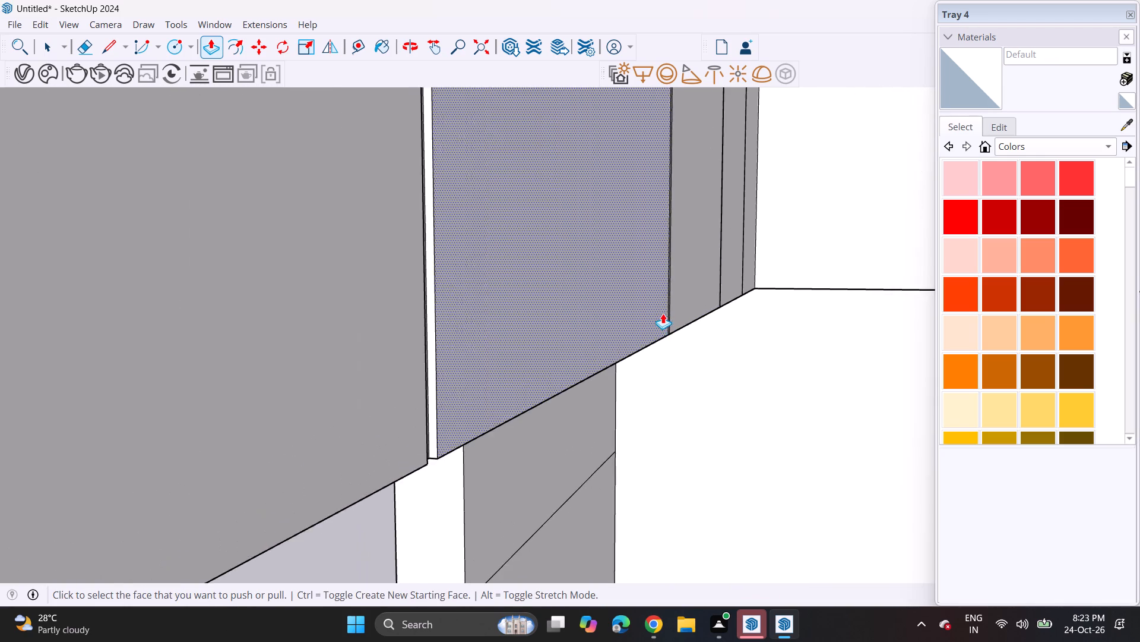
pyautogui.scroll(-1, 662, 312)
pyautogui.scroll(10, 662, 312)
pyautogui.moveTo(677, 319); pyautogui.dragTo(524, 326, button='middle')
pyautogui.scroll(-1, 601, 318)
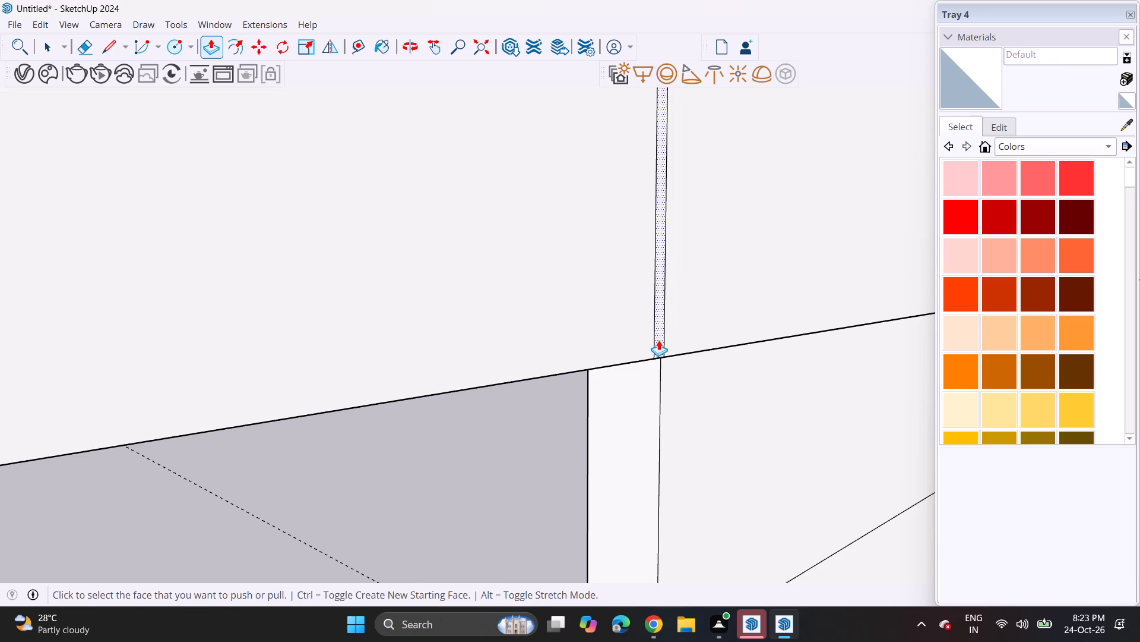
pyautogui.doubleClick(659, 341)
# Recess the last two divider strips nearest the inner corner on the window-side wall cabinet by the same depth.
pyautogui.scroll(-10, 651, 339)
pyautogui.scroll(1, 650, 342)
pyautogui.scroll(-5, 650, 342)
pyautogui.moveTo(736, 323); pyautogui.dragTo(278, 404, button='middle')
pyautogui.scroll(6, 278, 404)
pyautogui.doubleClick(543, 351)
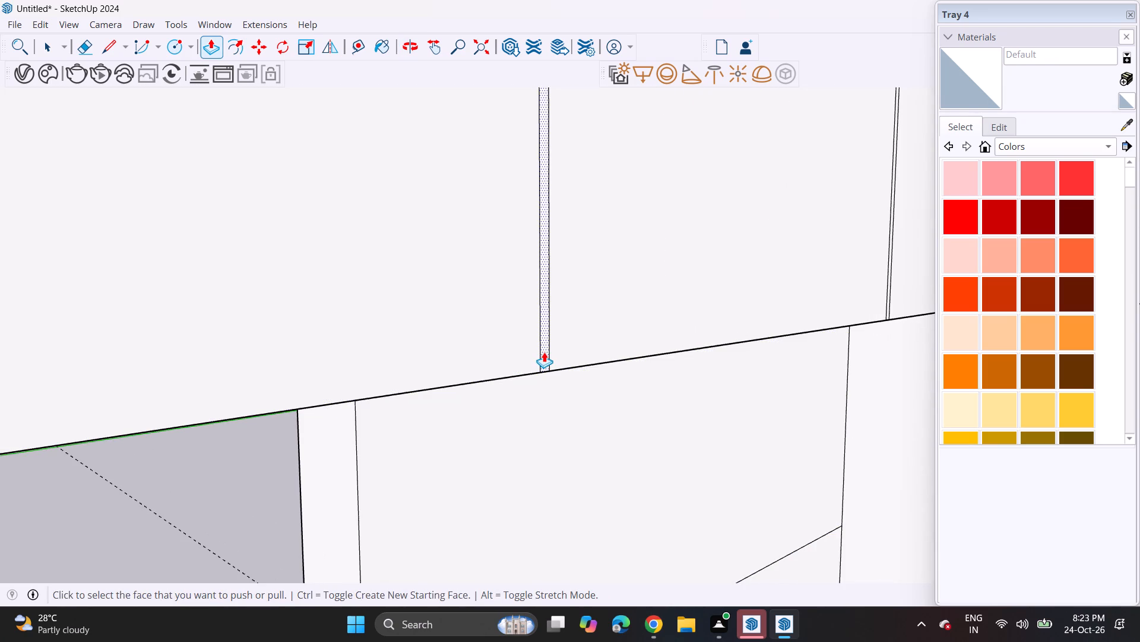
pyautogui.click(548, 363)
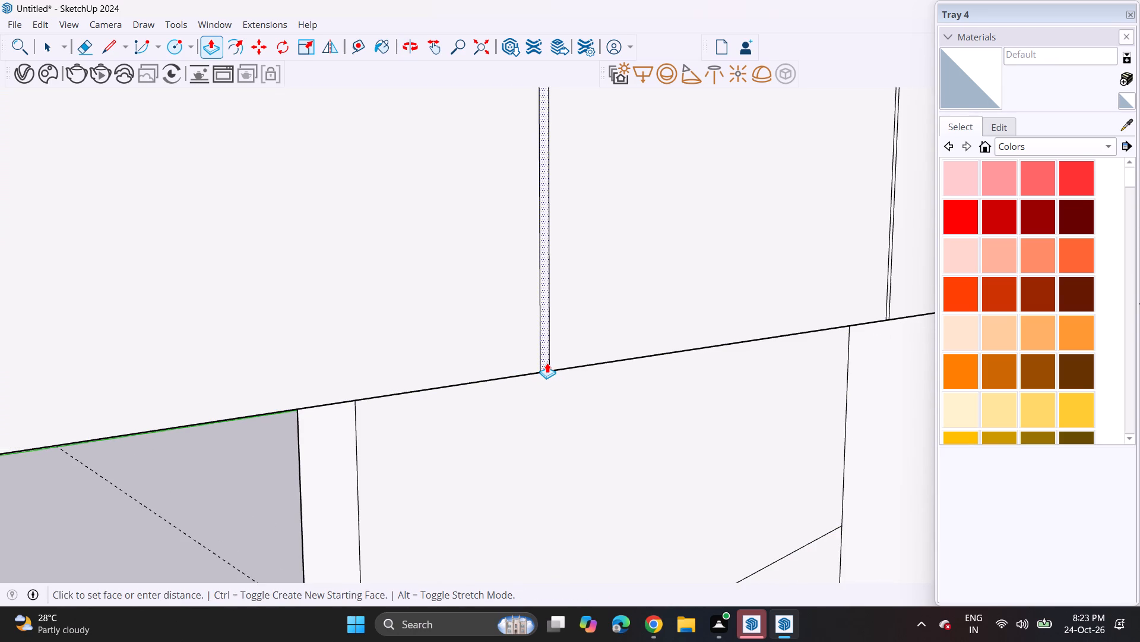
pyautogui.click(544, 358)
pyautogui.keyDown('shift'); pyautogui.moveTo(885, 304); pyautogui.dragTo(822, 303, button='middle'); pyautogui.keyUp('shift')
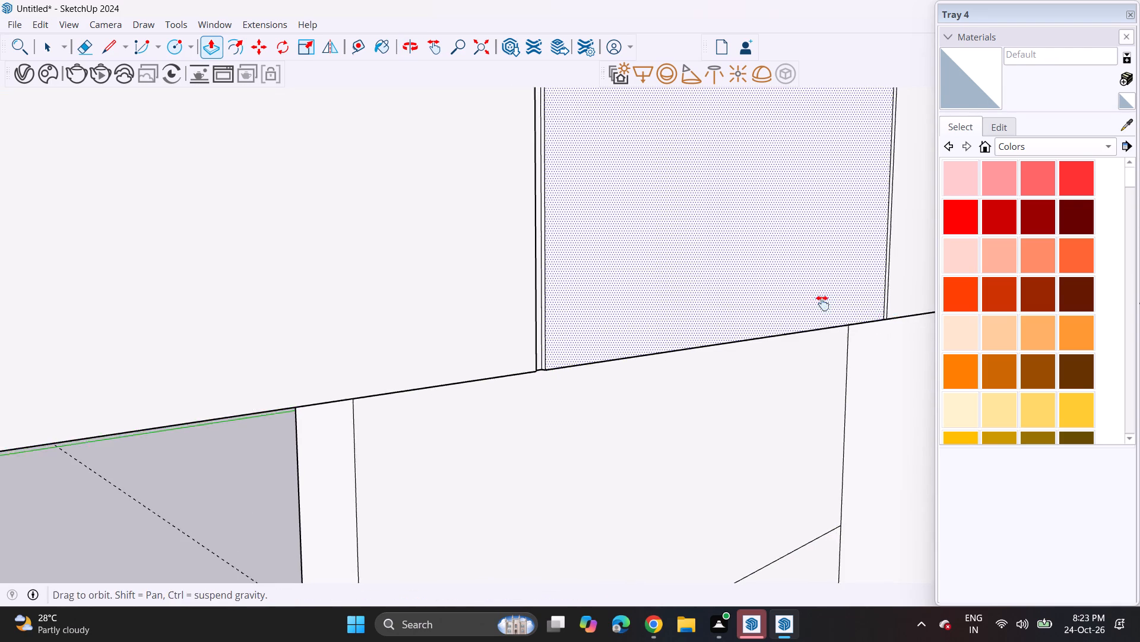
pyautogui.keyDown('shift'); pyautogui.moveTo(822, 303); pyautogui.dragTo(559, 323, button='middle'); pyautogui.keyUp('shift')
pyautogui.scroll(3, 623, 328)
pyautogui.doubleClick(546, 323)
# Recess the first two divider strips from the inner corner on the back wall cabinet's front by the same depth.
pyautogui.scroll(-3, 626, 333)
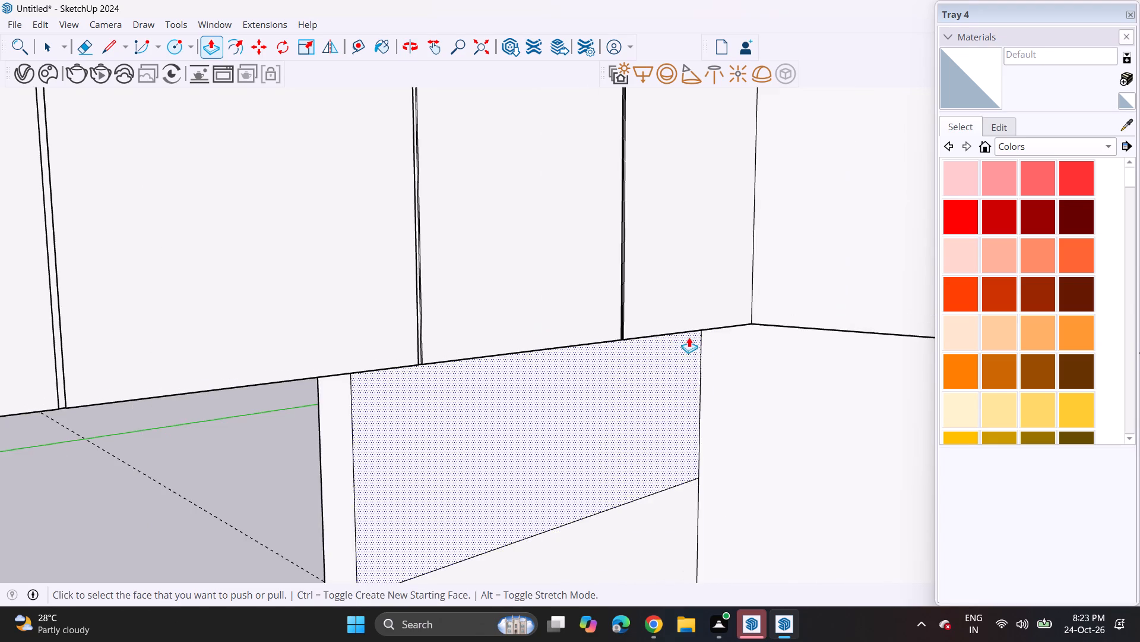
pyautogui.scroll(-6, 689, 337)
pyautogui.keyDown('shift'); pyautogui.scroll(1, 715, 318); pyautogui.keyUp('shift')
pyautogui.keyDown('shift'); pyautogui.moveTo(667, 318); pyautogui.dragTo(337, 320, button='middle'); pyautogui.keyUp('shift')
pyautogui.moveTo(452, 337); pyautogui.dragTo(550, 347, button='middle')
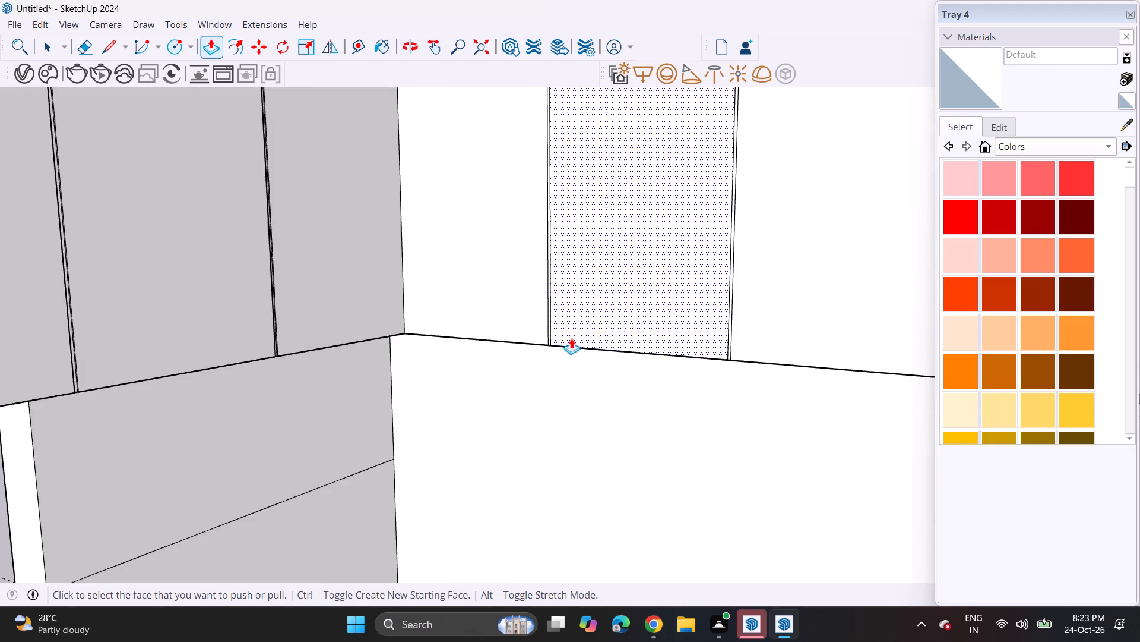
pyautogui.scroll(13, 555, 331)
pyautogui.doubleClick(549, 326)
pyautogui.scroll(-6, 548, 326)
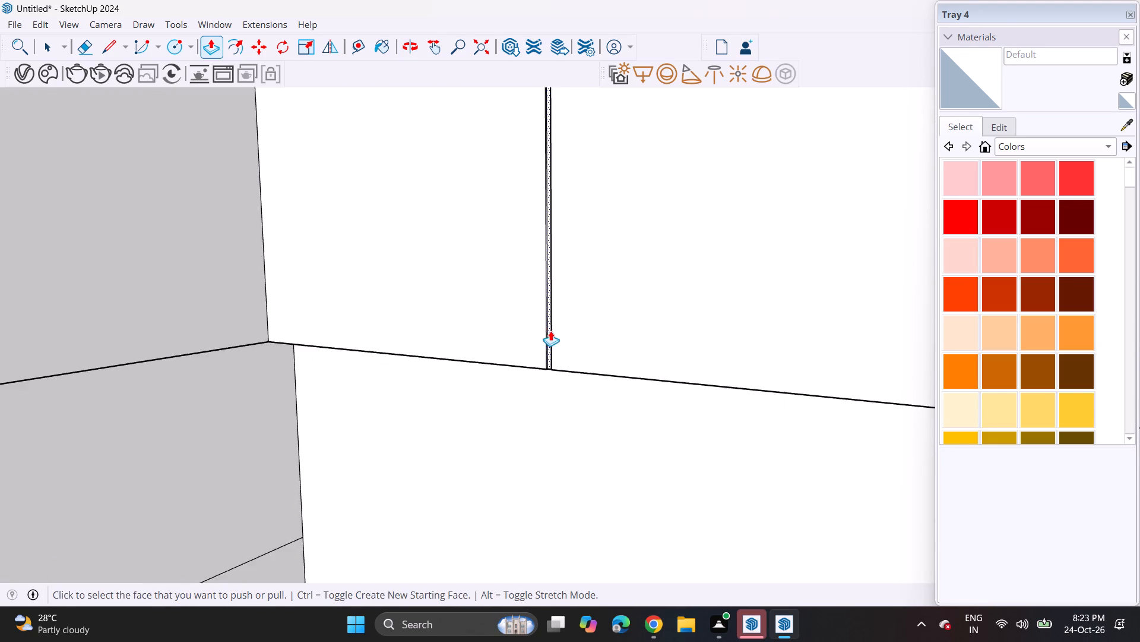
pyautogui.scroll(-2, 550, 331)
pyautogui.scroll(1, 550, 331)
pyautogui.keyDown('shift'); pyautogui.moveTo(775, 342); pyautogui.dragTo(255, 294, button='middle'); pyautogui.keyUp('shift')
pyautogui.scroll(4, 333, 314)
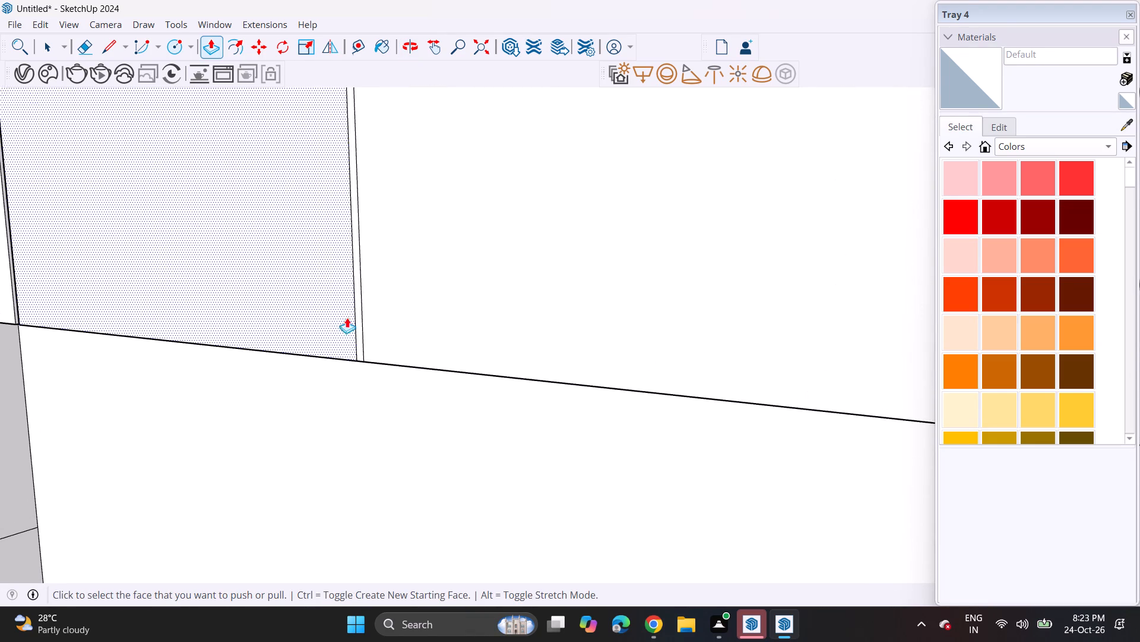
pyautogui.doubleClick(358, 329)
# Recess the third and fourth divider strips from the inner corner on the back wall cabinet's front by the same depth.
pyautogui.scroll(-18, 356, 329)
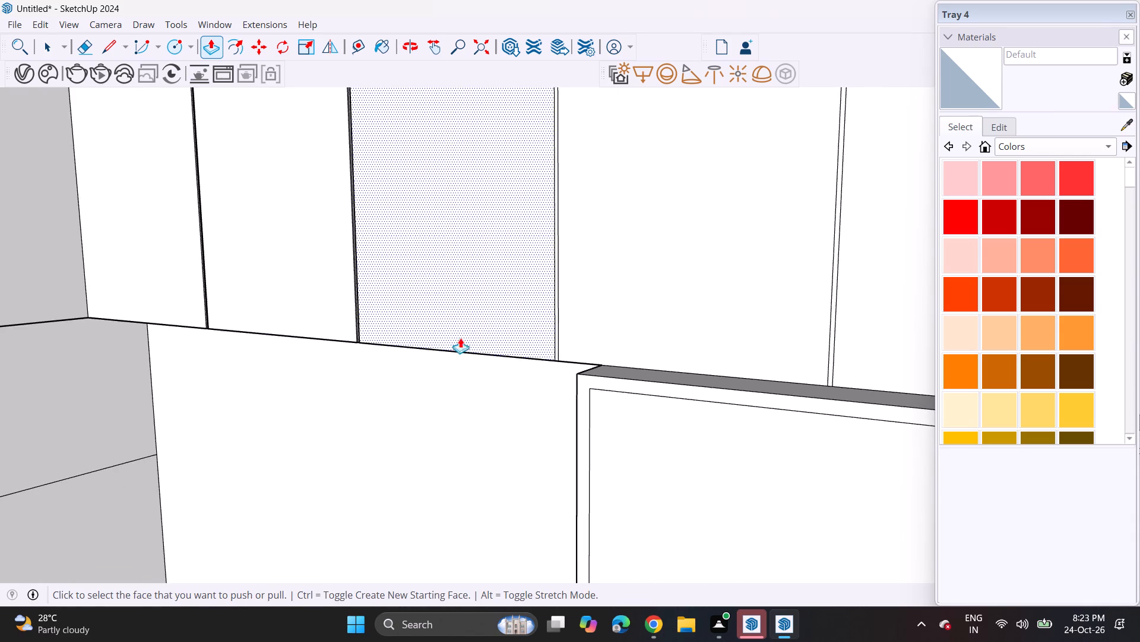
pyautogui.scroll(10, 546, 319)
pyautogui.doubleClick(571, 323)
pyautogui.scroll(-8, 571, 323)
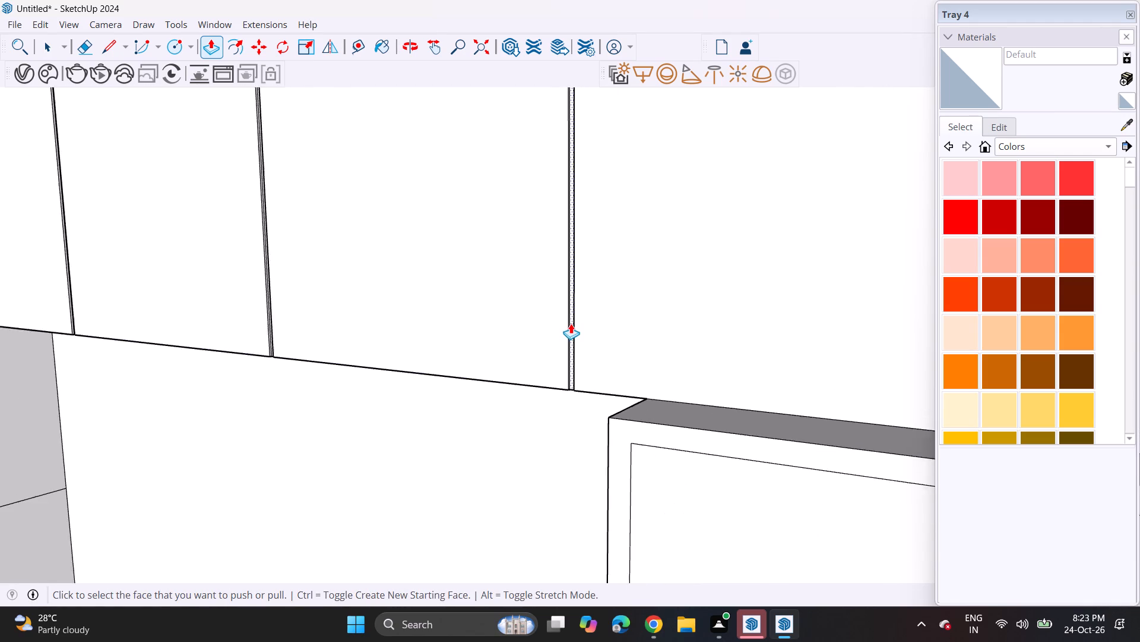
pyautogui.scroll(-2, 571, 323)
pyautogui.scroll(1, 571, 325)
pyautogui.scroll(-7, 571, 327)
pyautogui.keyDown('shift'); pyautogui.moveTo(598, 313); pyautogui.dragTo(198, 325, button='middle'); pyautogui.keyUp('shift')
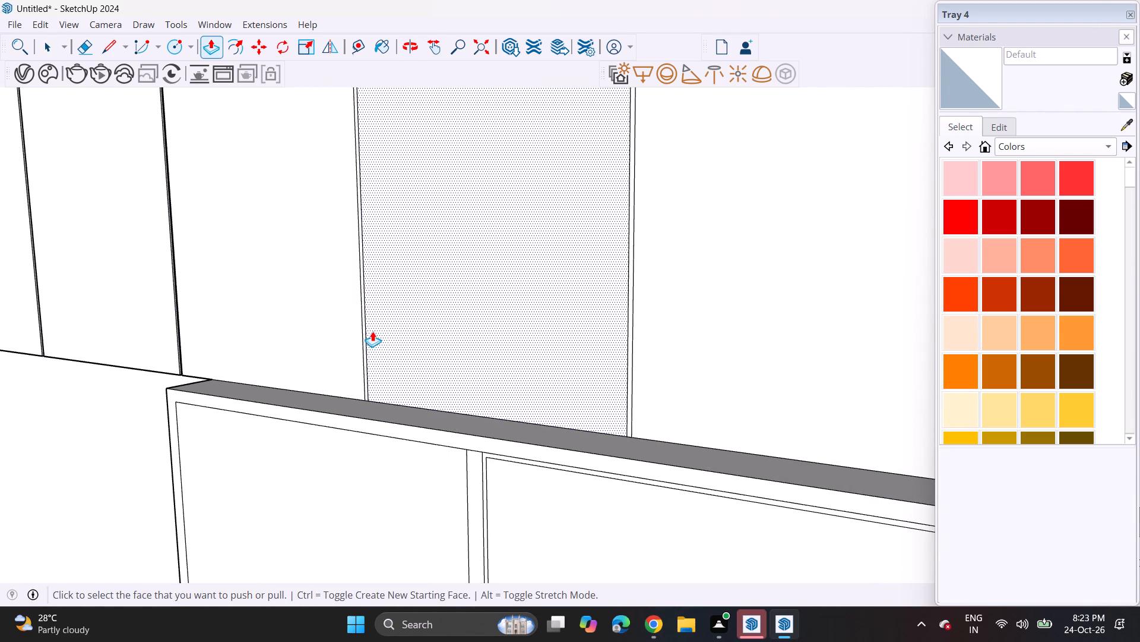
pyautogui.doubleClick(364, 329)
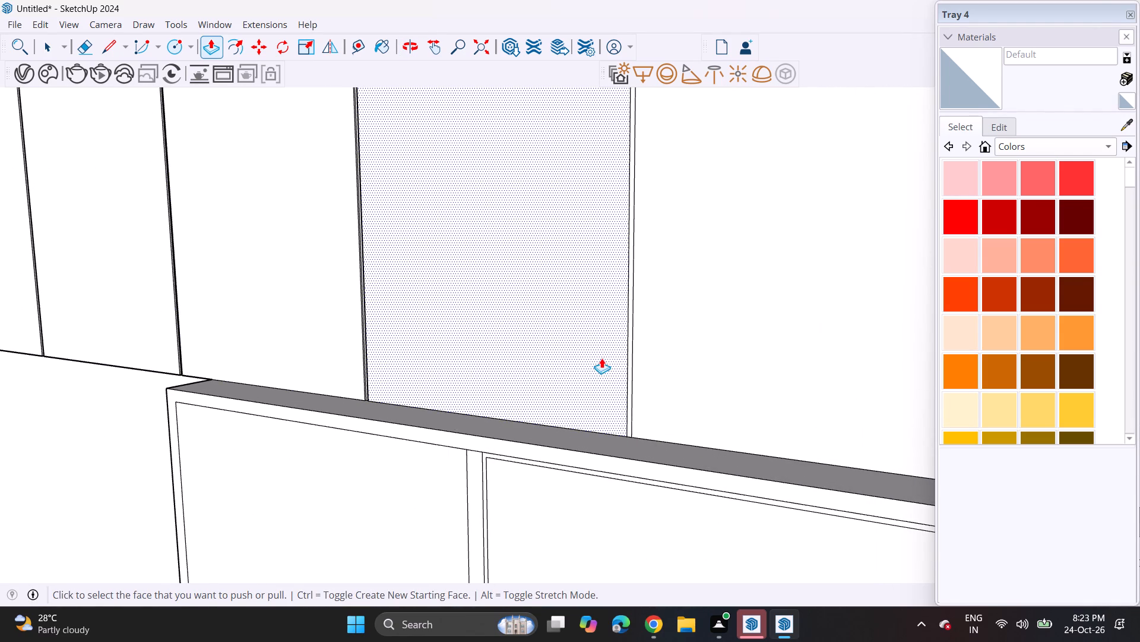
# Recess the last two divider strips, fifth and sixth from the inner corner, on the back wall cabinet's front by the same Push/Pull depth.
pyautogui.doubleClick(630, 367)
pyautogui.scroll(-13, 625, 367)
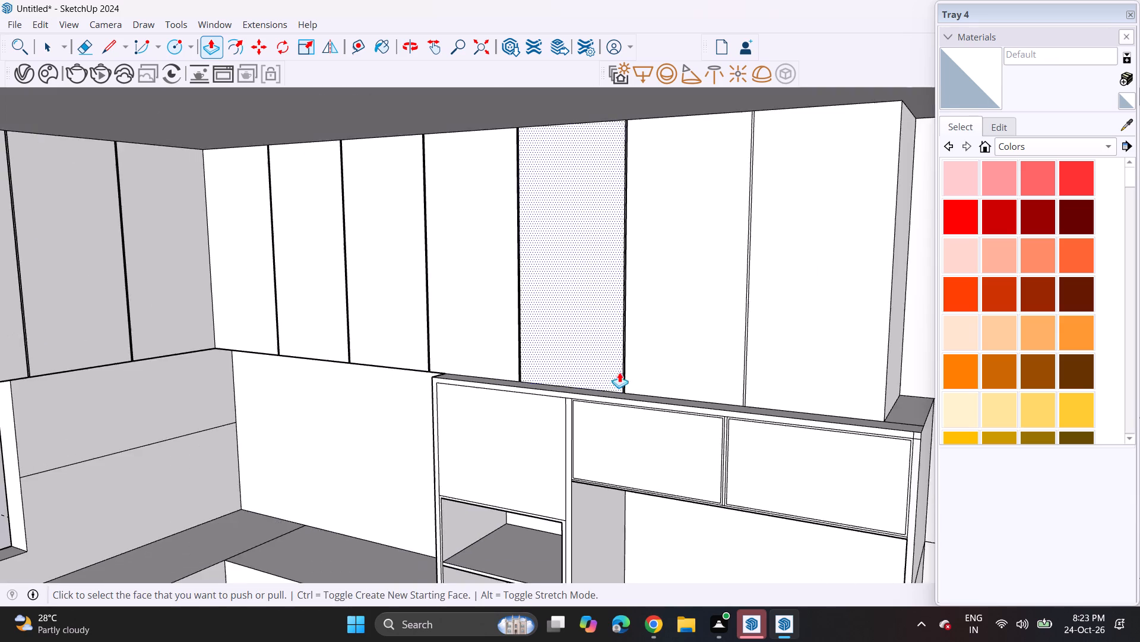
pyautogui.keyDown('shift'); pyautogui.moveTo(632, 367); pyautogui.dragTo(331, 352, button='middle'); pyautogui.keyUp('shift')
pyautogui.keyDown('shift'); pyautogui.moveTo(334, 351); pyautogui.dragTo(899, 380, button='middle'); pyautogui.keyUp('shift')
pyautogui.keyDown('shift'); pyautogui.moveTo(544, 307); pyautogui.dragTo(1065, 316, button='middle'); pyautogui.keyUp('shift')
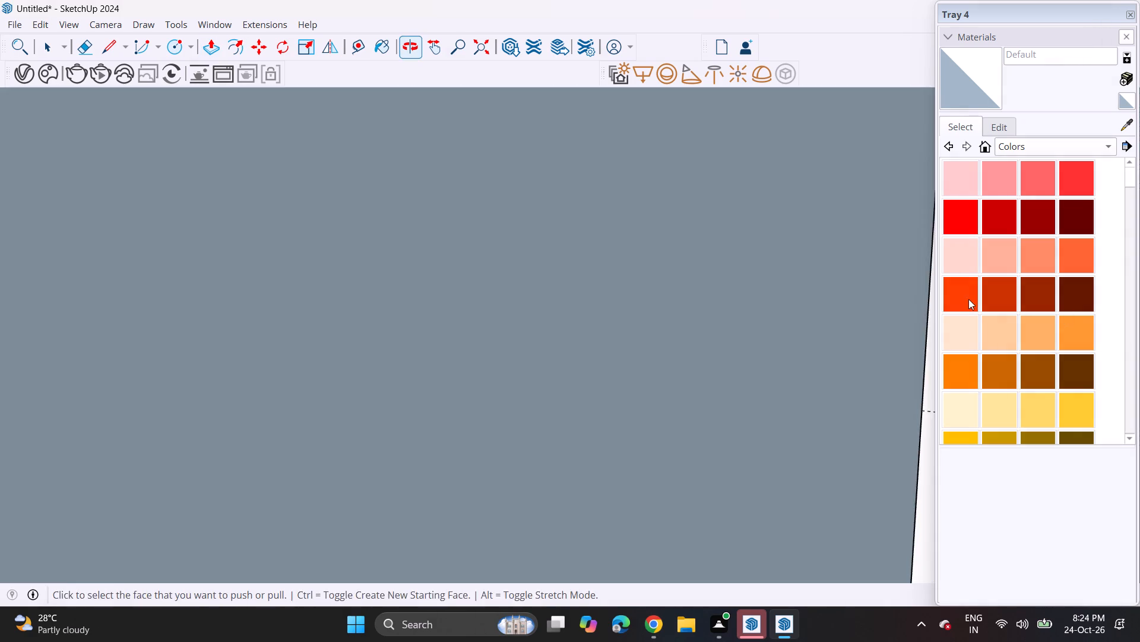
pyautogui.keyDown('shift'); pyautogui.moveTo(579, 291); pyautogui.dragTo(1046, 320, button='middle'); pyautogui.keyUp('shift')
pyautogui.scroll(10, 524, 335)
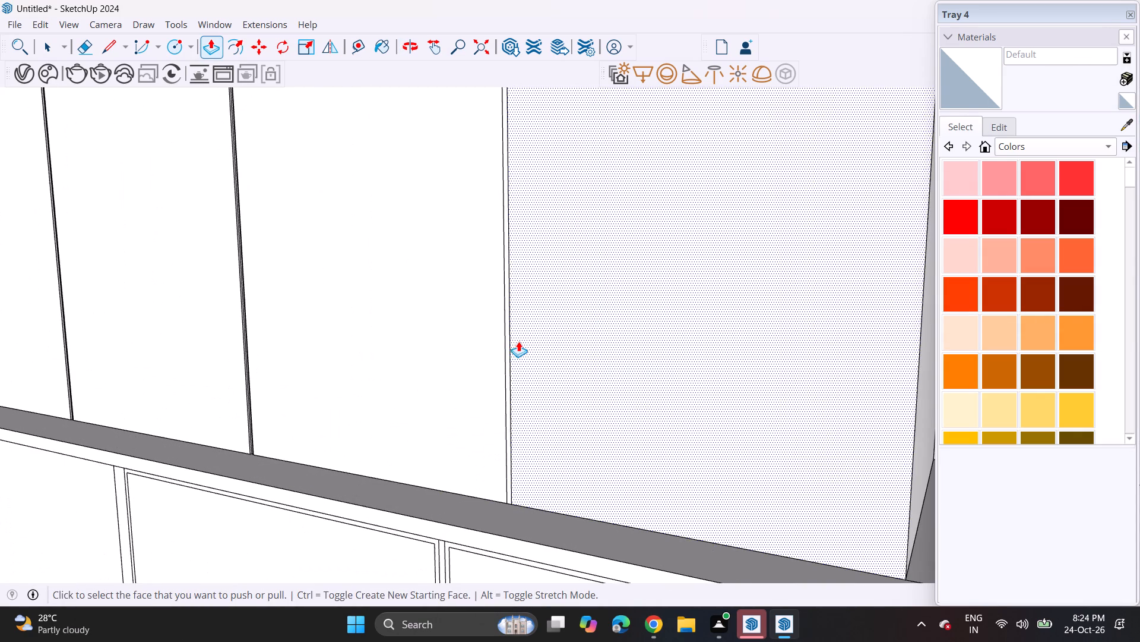
pyautogui.doubleClick(509, 354)
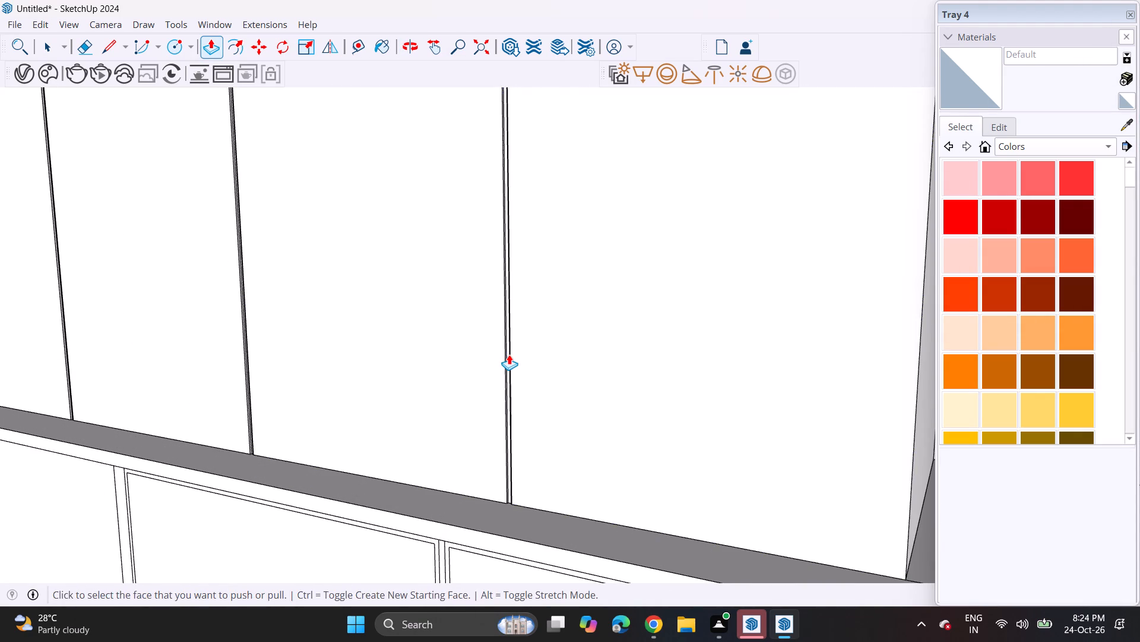
# Recess the divider and the border strips of the two doors above the tall unit's large opening by the same Push/Pull depth.
pyautogui.scroll(-6, 509, 354)
pyautogui.scroll(1, 488, 374)
pyautogui.moveTo(501, 376); pyautogui.dragTo(602, 357, button='middle')
pyautogui.scroll(-5, 602, 357)
pyautogui.scroll(1, 603, 356)
pyautogui.scroll(-15, 603, 356)
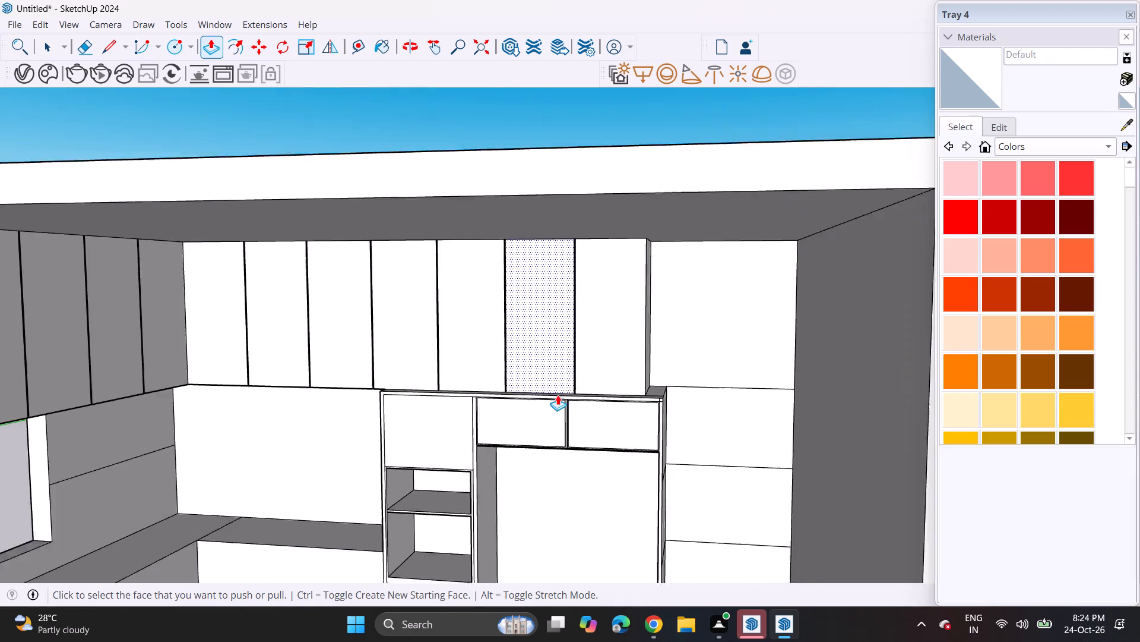
pyautogui.scroll(-1, 558, 395)
pyautogui.keyDown('shift'); pyautogui.moveTo(556, 395); pyautogui.dragTo(569, 352, button='middle'); pyautogui.keyUp('shift')
pyautogui.scroll(7, 597, 360)
pyautogui.scroll(-1, 563, 384)
pyautogui.scroll(5, 563, 384)
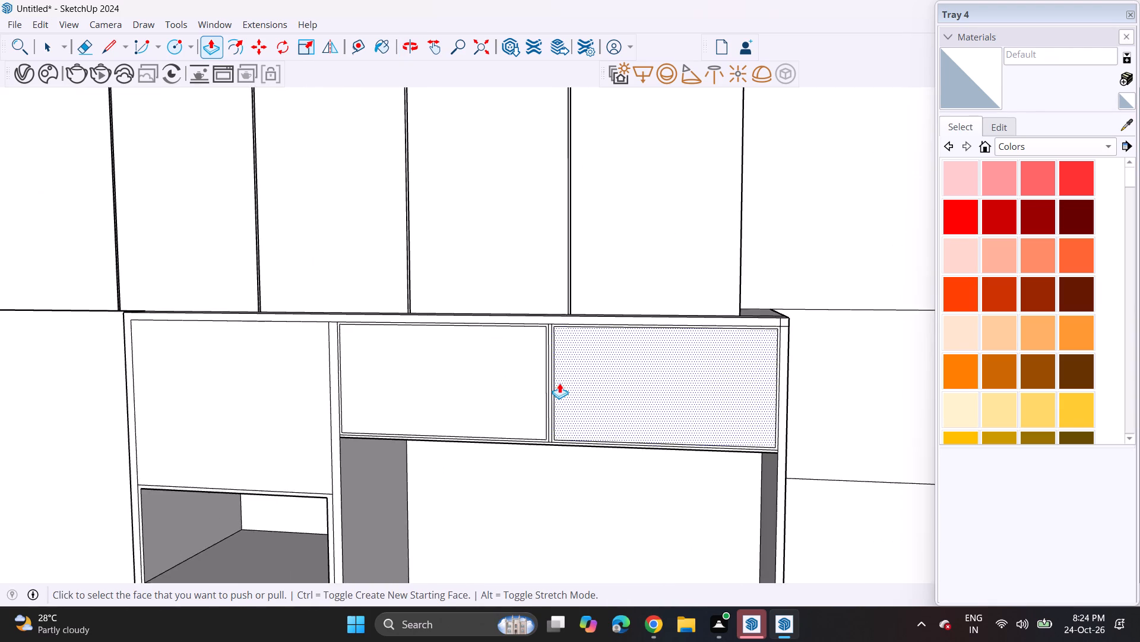
pyautogui.scroll(7, 559, 383)
pyautogui.scroll(-1, 544, 367)
pyautogui.scroll(3, 544, 367)
pyautogui.doubleClick(544, 367)
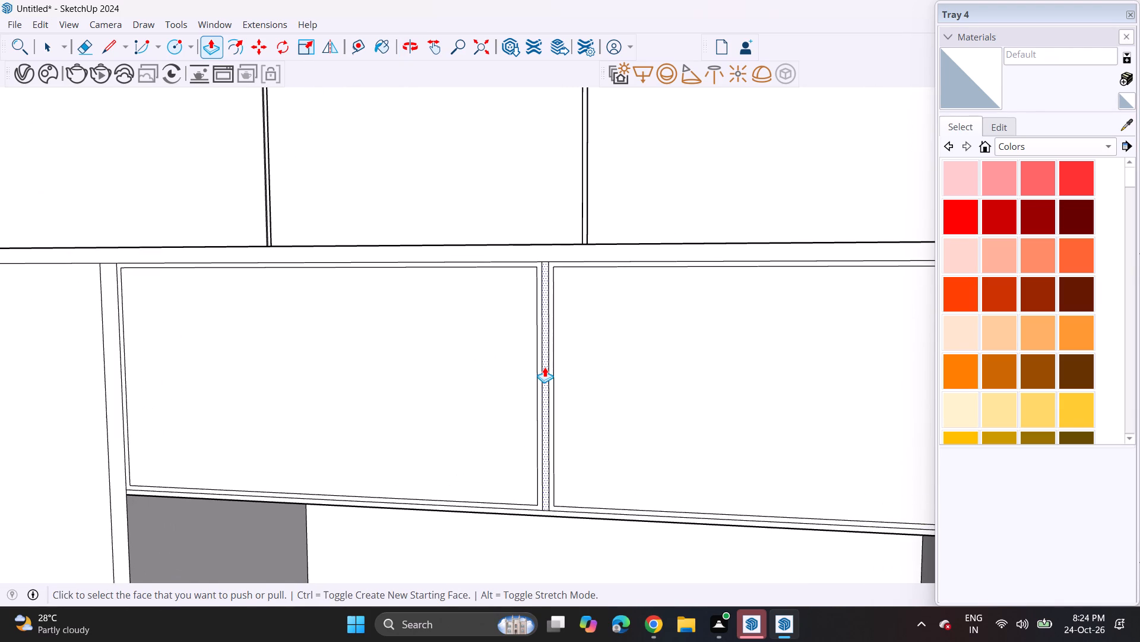
pyautogui.doubleClick(125, 415)
pyautogui.scroll(-8, 290, 423)
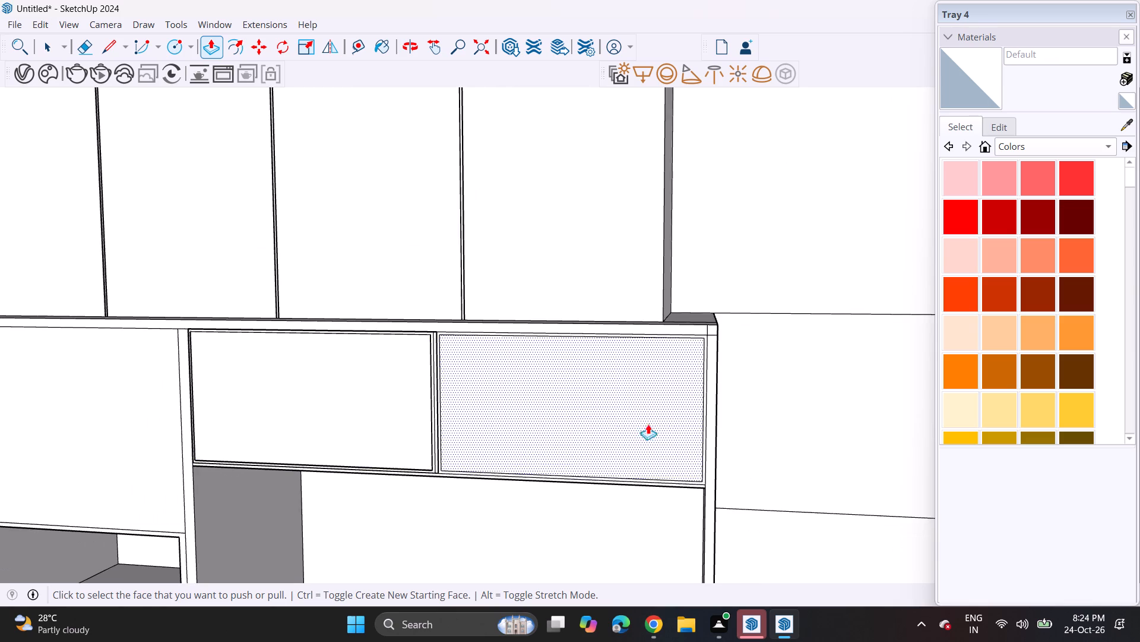
pyautogui.scroll(6, 667, 424)
pyautogui.doubleClick(717, 436)
pyautogui.scroll(-8, 662, 438)
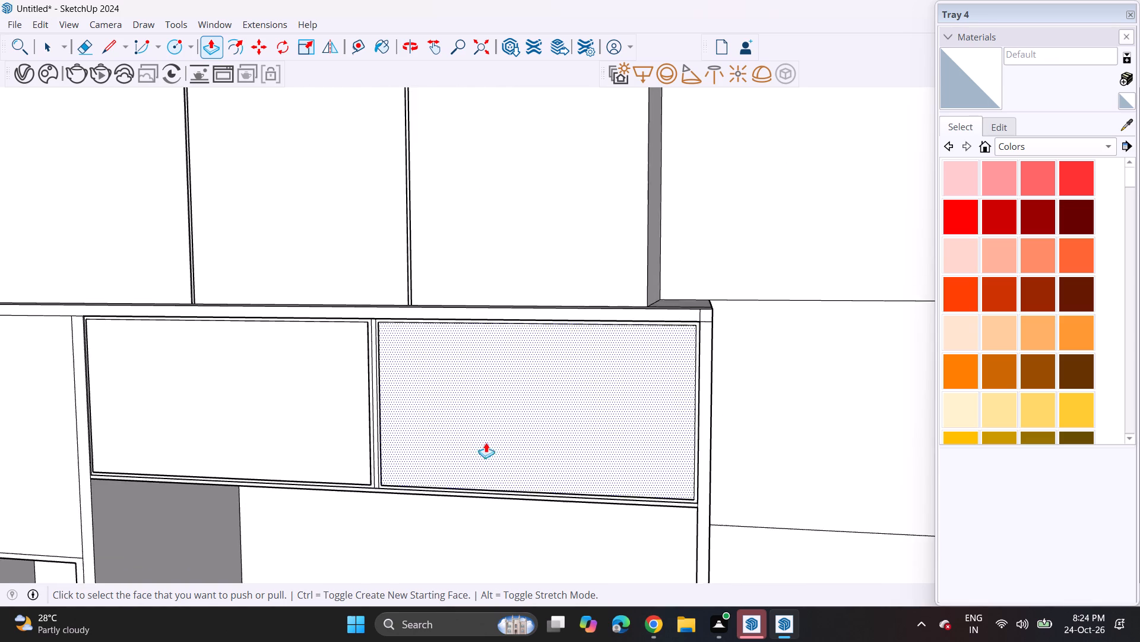
# Offset the outline of the tall unit's door face above the two stacked appliance openings slightly inward to form a narrow border.
pyautogui.scroll(-6, 486, 442)
pyautogui.keyDown('shift'); pyautogui.moveTo(468, 429); pyautogui.dragTo(722, 211, button='middle'); pyautogui.keyUp('shift')
pyautogui.scroll(1, 722, 211)
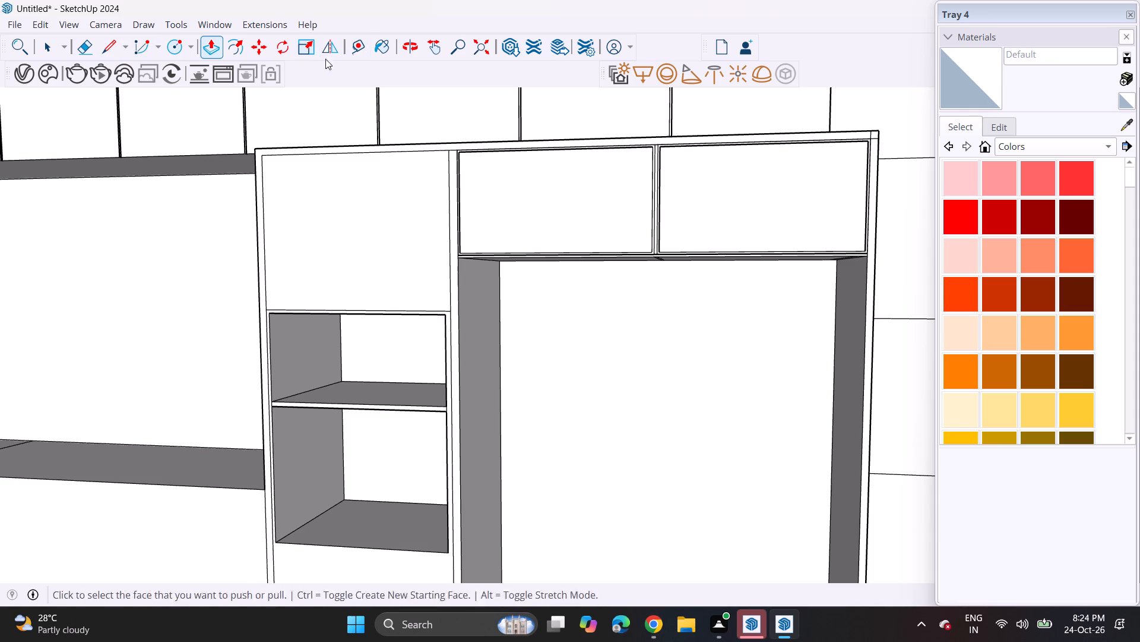
pyautogui.click(240, 49)
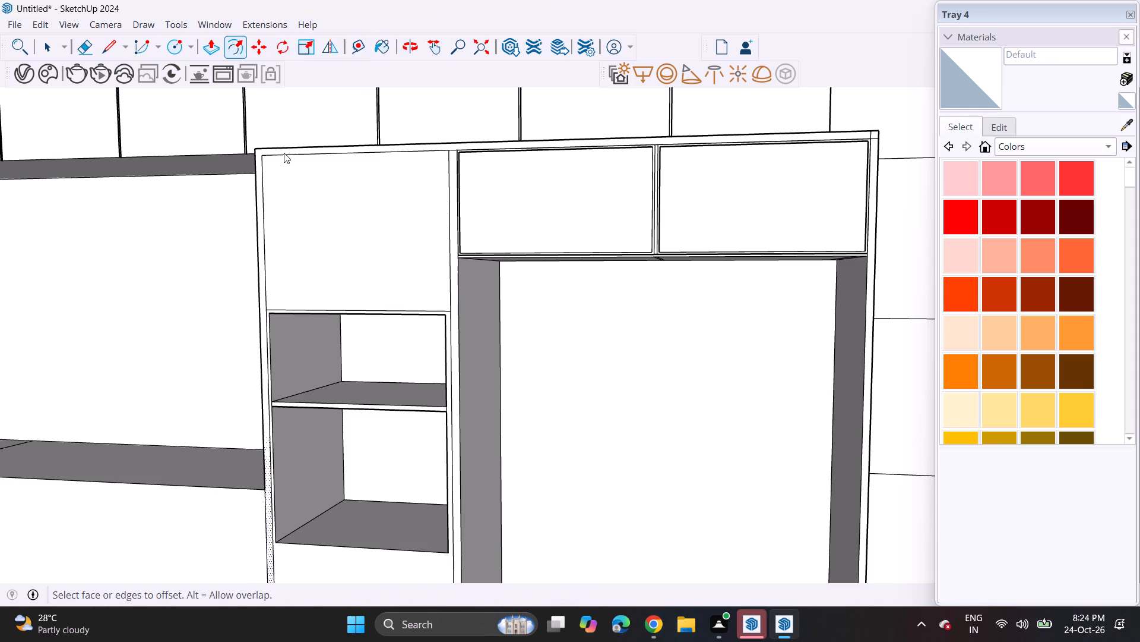
pyautogui.click(265, 186)
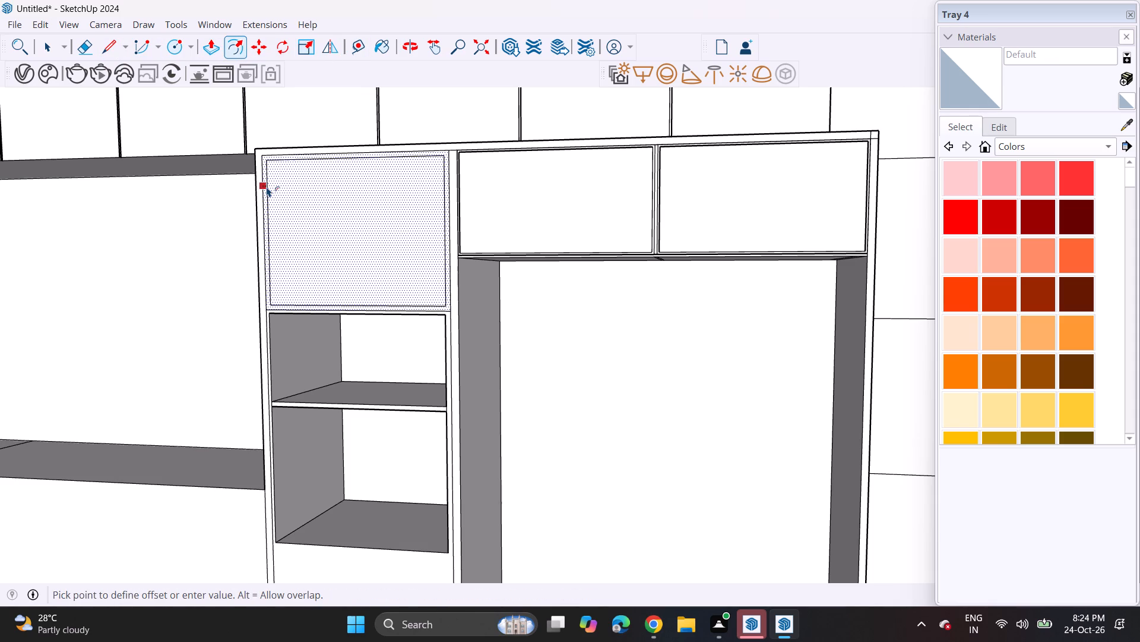
pyautogui.click(267, 187)
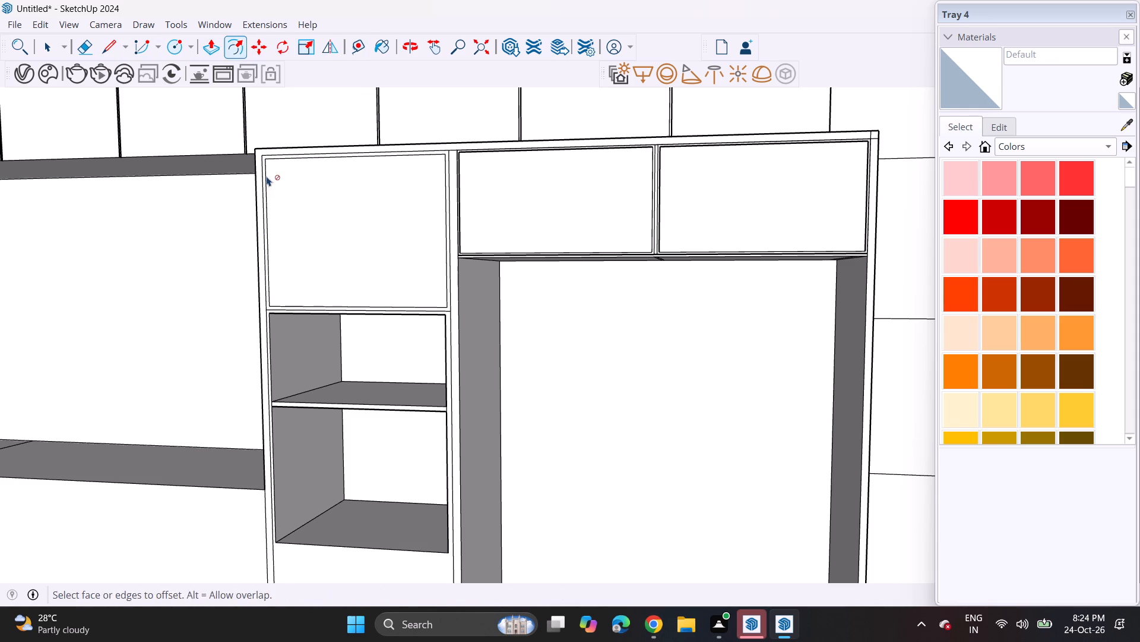
# Recess the narrow border around the door above the stacked appliance openings by the same Push/Pull depth.
pyautogui.click(220, 45)
pyautogui.scroll(4, 442, 255)
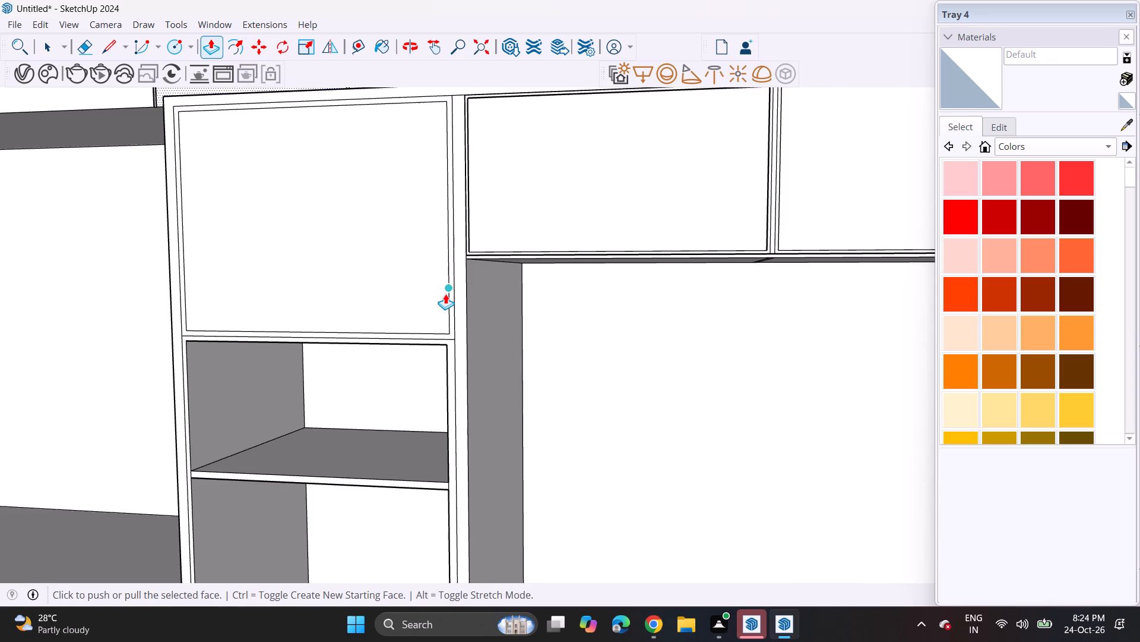
pyautogui.press('Escape')
pyautogui.doubleClick(451, 304)
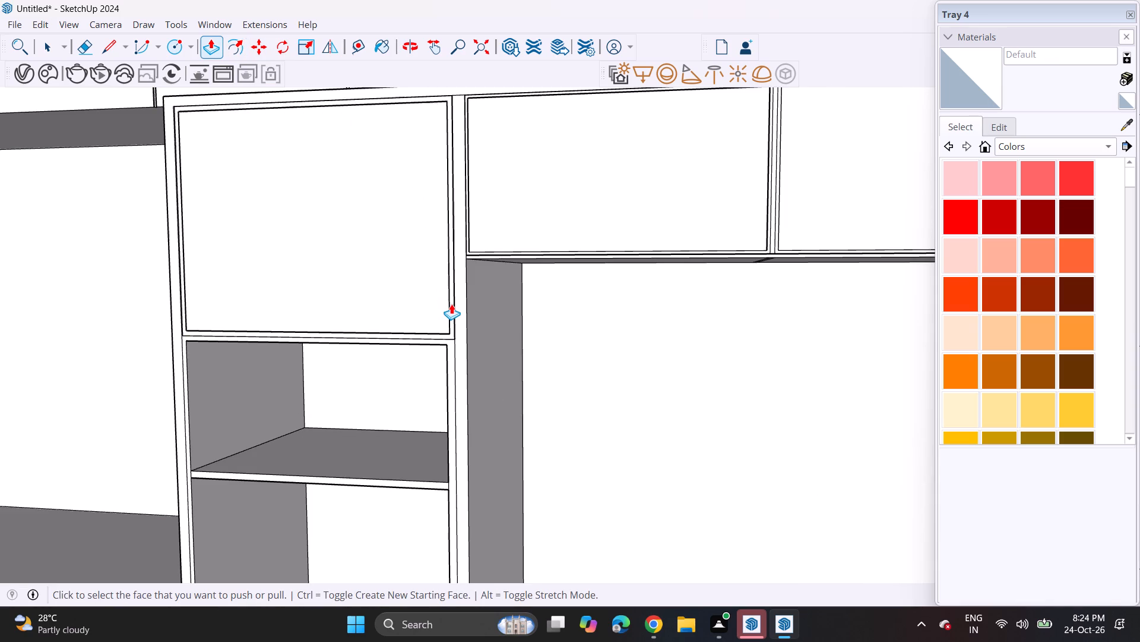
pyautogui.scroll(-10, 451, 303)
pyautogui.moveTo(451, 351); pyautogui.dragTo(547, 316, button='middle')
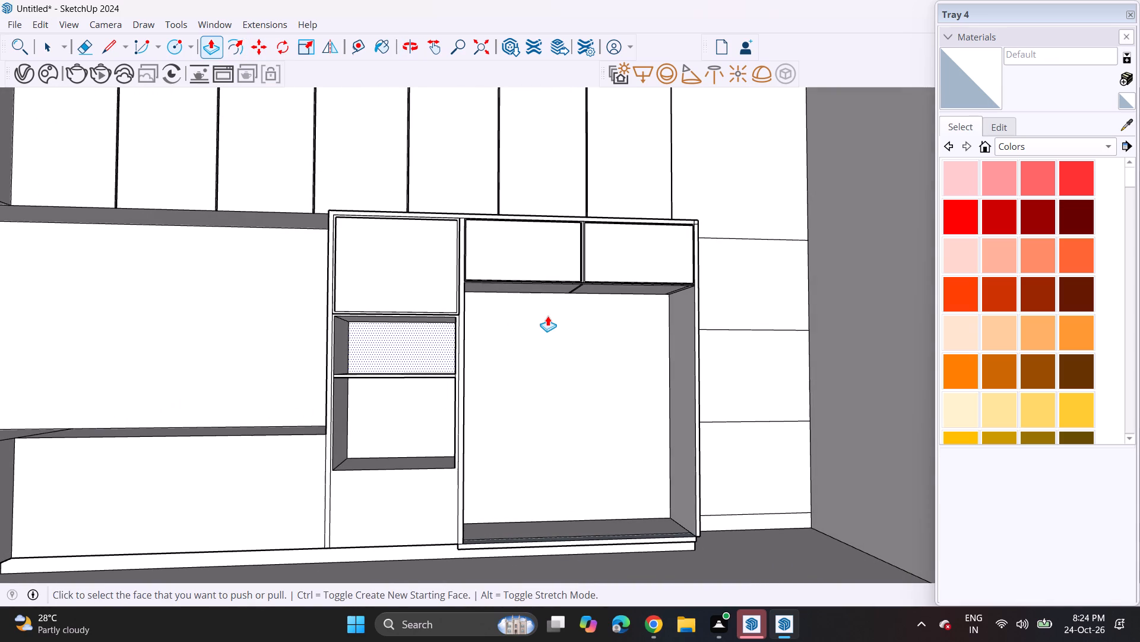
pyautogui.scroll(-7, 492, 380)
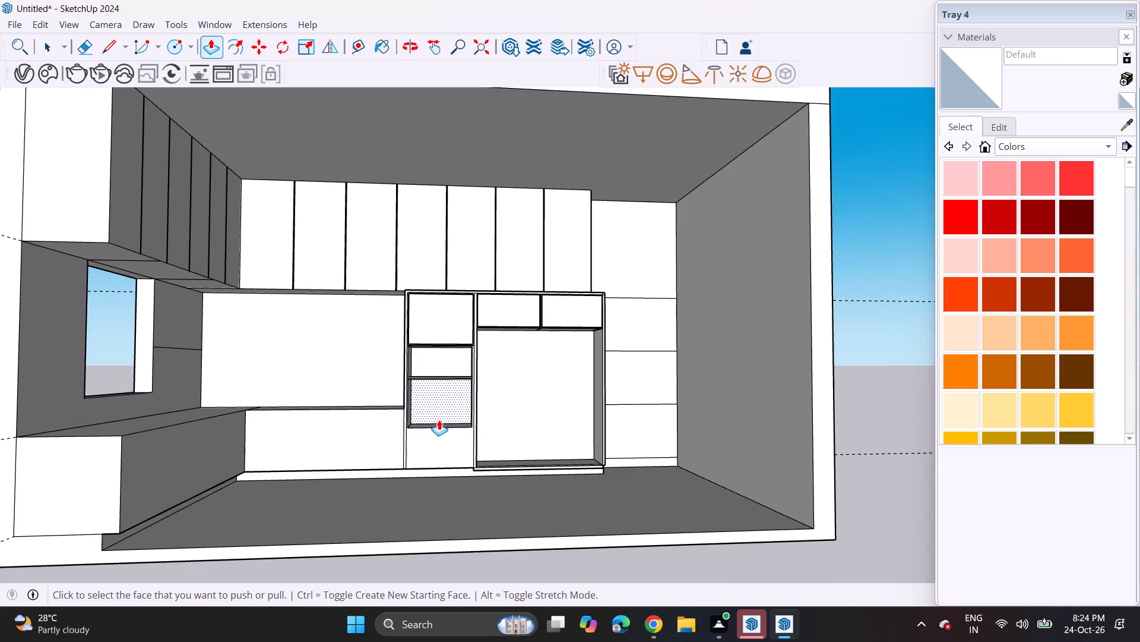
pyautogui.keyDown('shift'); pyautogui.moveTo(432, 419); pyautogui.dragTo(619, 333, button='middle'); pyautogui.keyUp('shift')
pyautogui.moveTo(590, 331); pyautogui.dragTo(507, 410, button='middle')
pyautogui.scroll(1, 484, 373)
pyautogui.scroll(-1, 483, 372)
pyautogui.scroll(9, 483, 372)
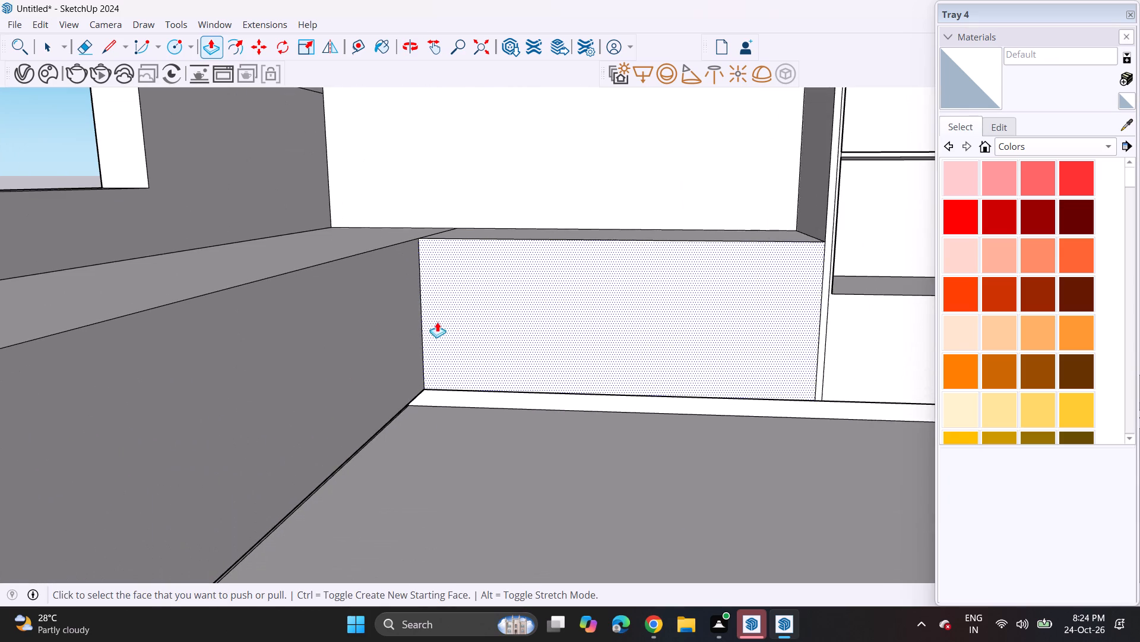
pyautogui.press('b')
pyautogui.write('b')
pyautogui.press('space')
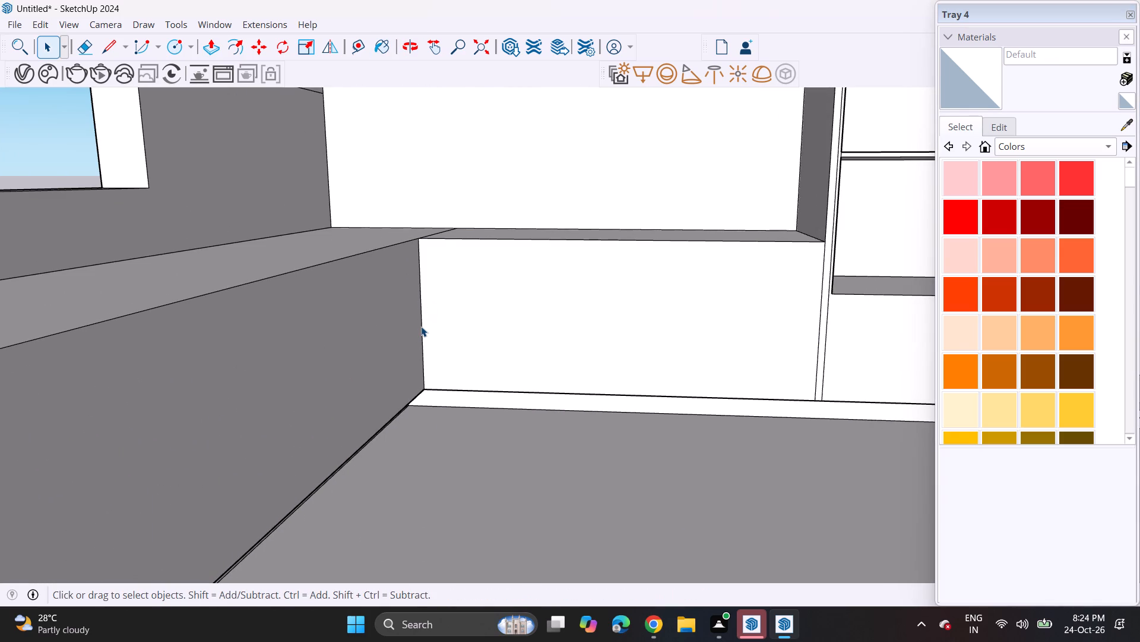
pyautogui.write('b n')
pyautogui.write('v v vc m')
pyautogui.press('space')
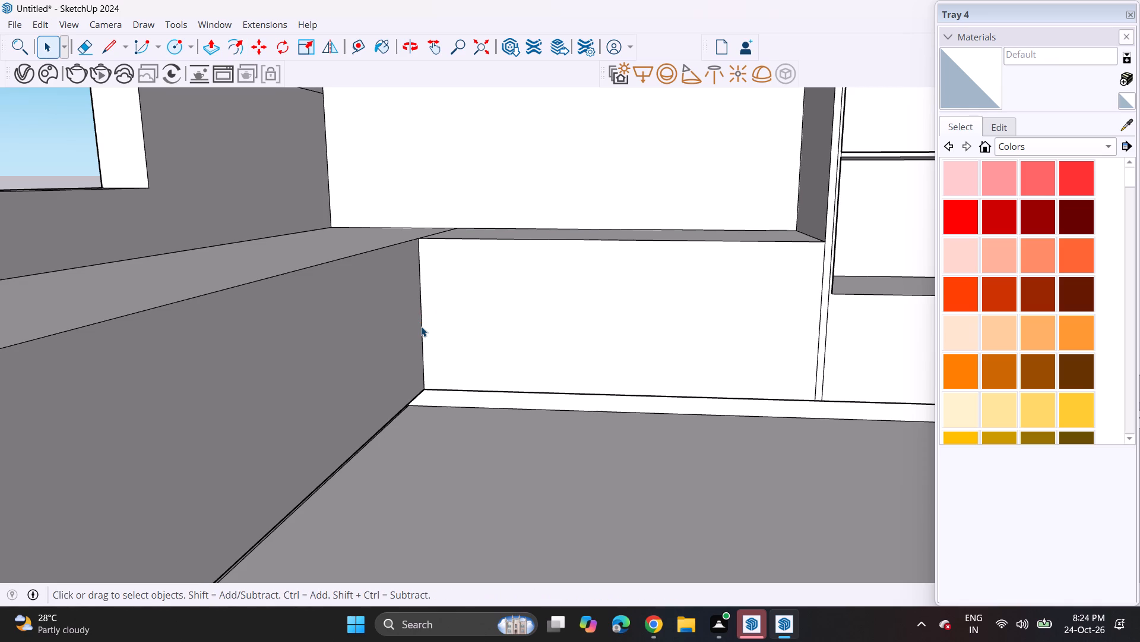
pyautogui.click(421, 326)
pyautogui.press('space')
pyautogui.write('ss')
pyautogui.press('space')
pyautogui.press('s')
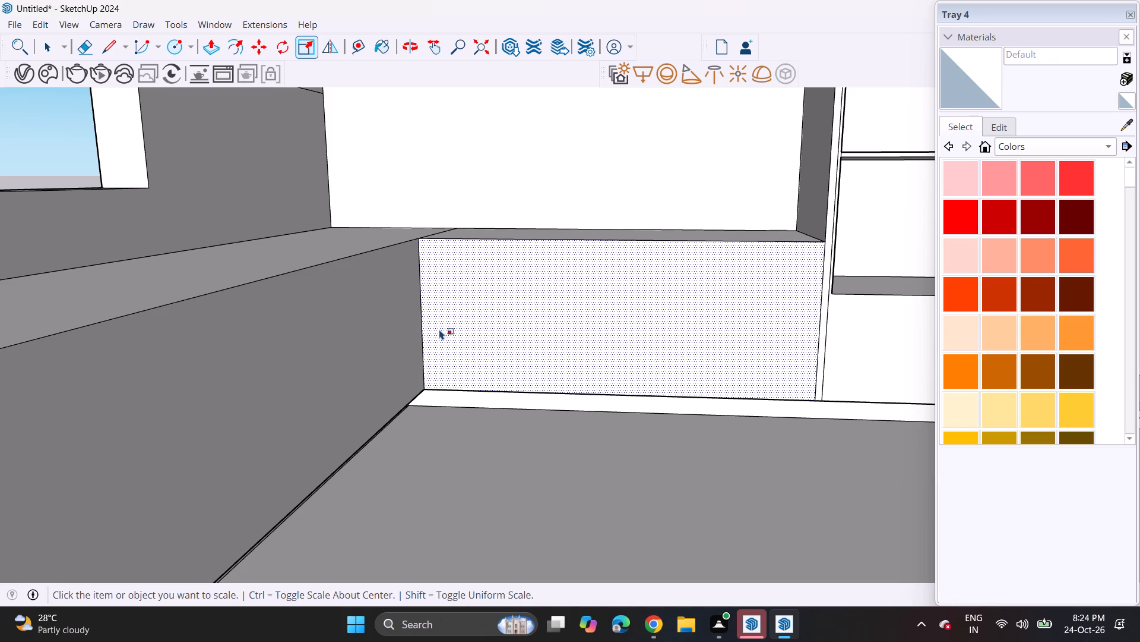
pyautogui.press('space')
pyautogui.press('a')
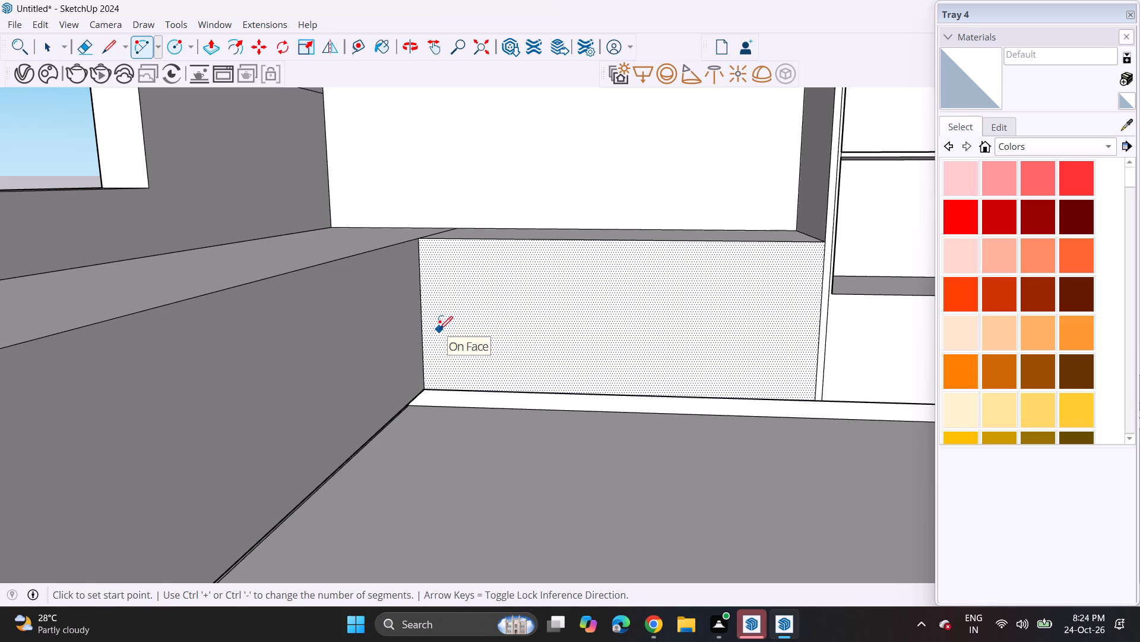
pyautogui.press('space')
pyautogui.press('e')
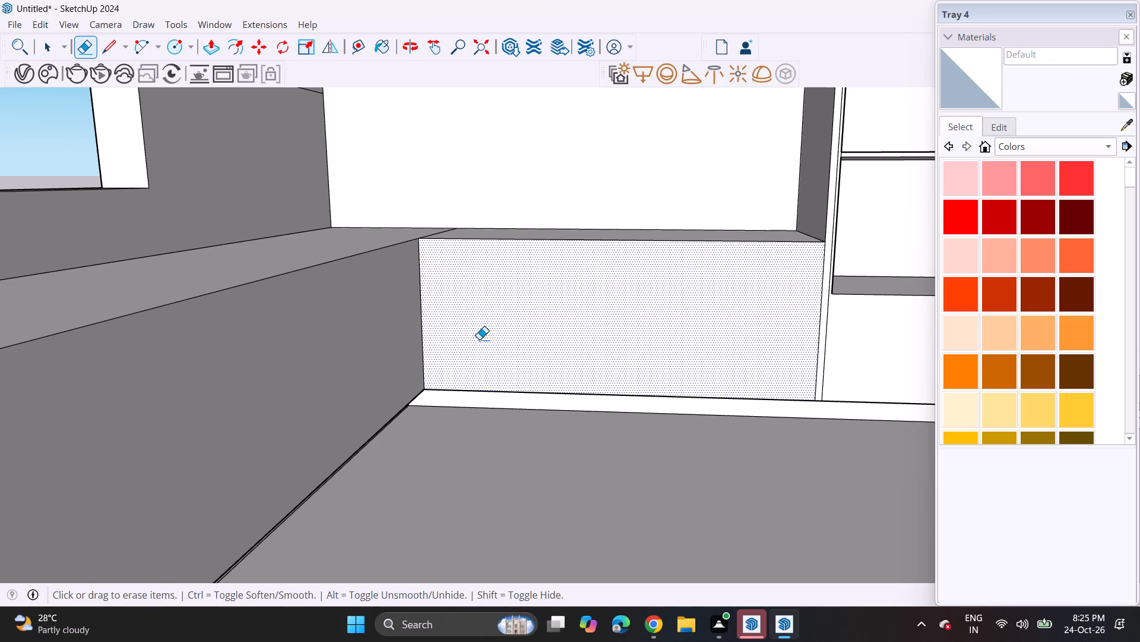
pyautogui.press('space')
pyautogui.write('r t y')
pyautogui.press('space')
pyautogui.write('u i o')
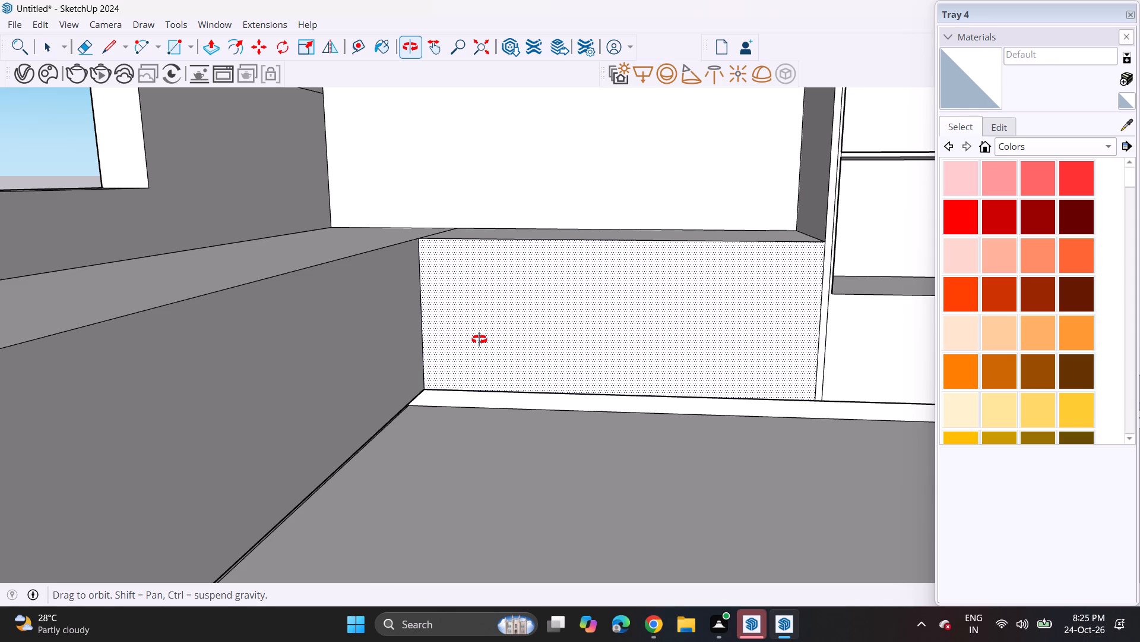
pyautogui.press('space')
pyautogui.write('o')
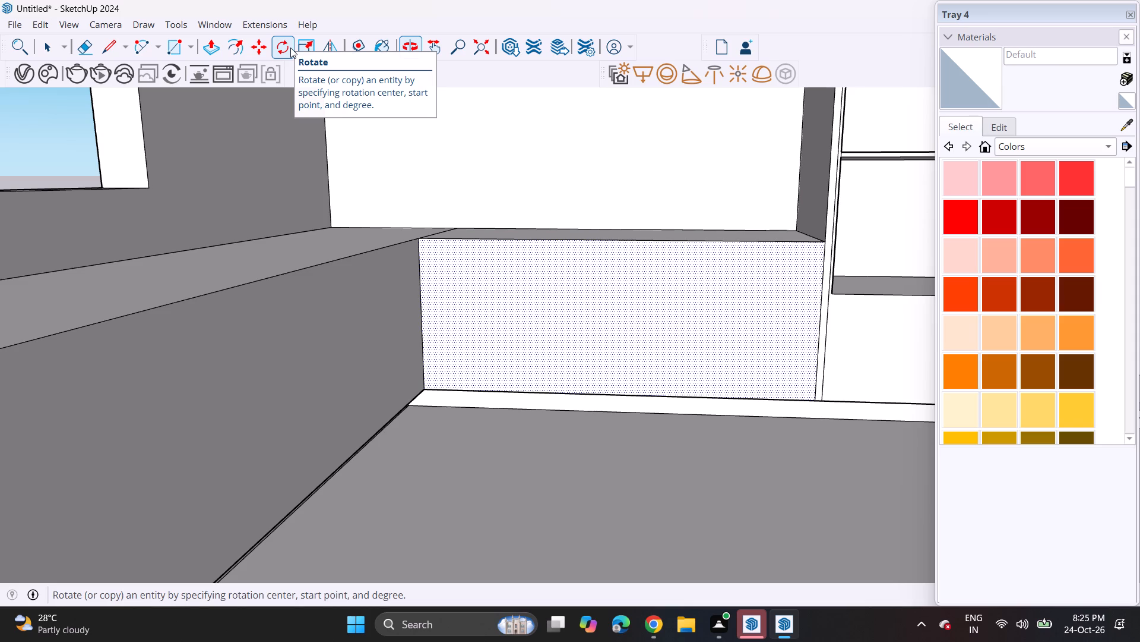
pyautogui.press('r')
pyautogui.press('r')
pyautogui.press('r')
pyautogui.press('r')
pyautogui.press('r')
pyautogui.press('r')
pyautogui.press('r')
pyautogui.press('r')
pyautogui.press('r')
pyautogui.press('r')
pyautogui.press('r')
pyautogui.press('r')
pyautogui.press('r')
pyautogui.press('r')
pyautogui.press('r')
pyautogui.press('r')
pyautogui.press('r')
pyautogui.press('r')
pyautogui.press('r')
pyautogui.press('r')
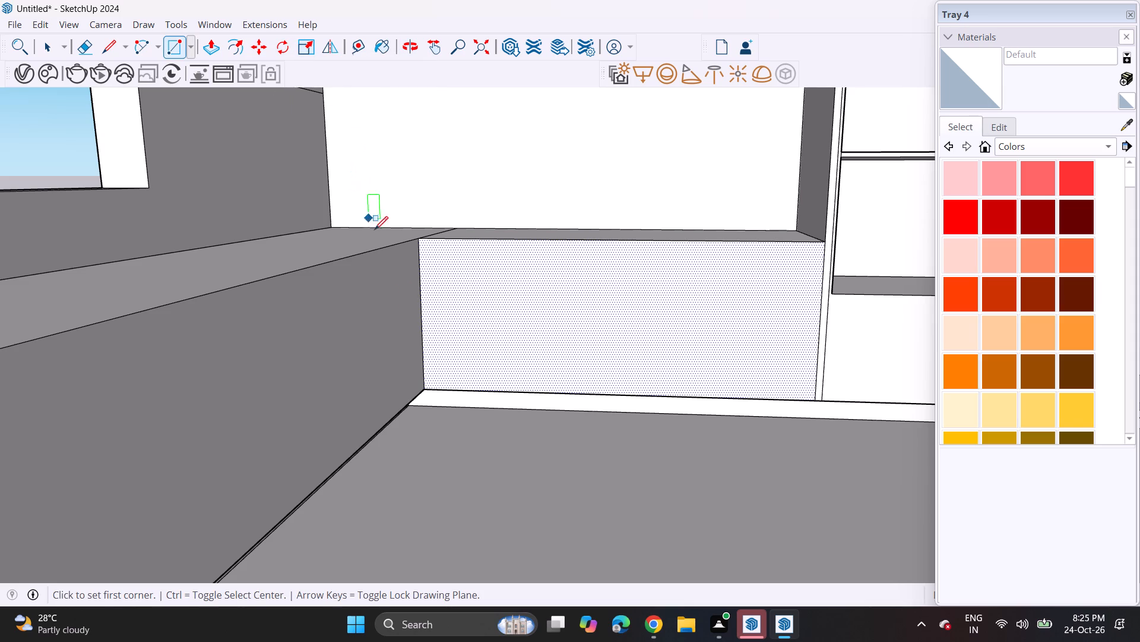
# Copy the inner-corner vertical edge of the back base cabinet's front to its far end, dividing the span with /2.
pyautogui.press('space')
pyautogui.click(422, 316)
pyautogui.press('m')
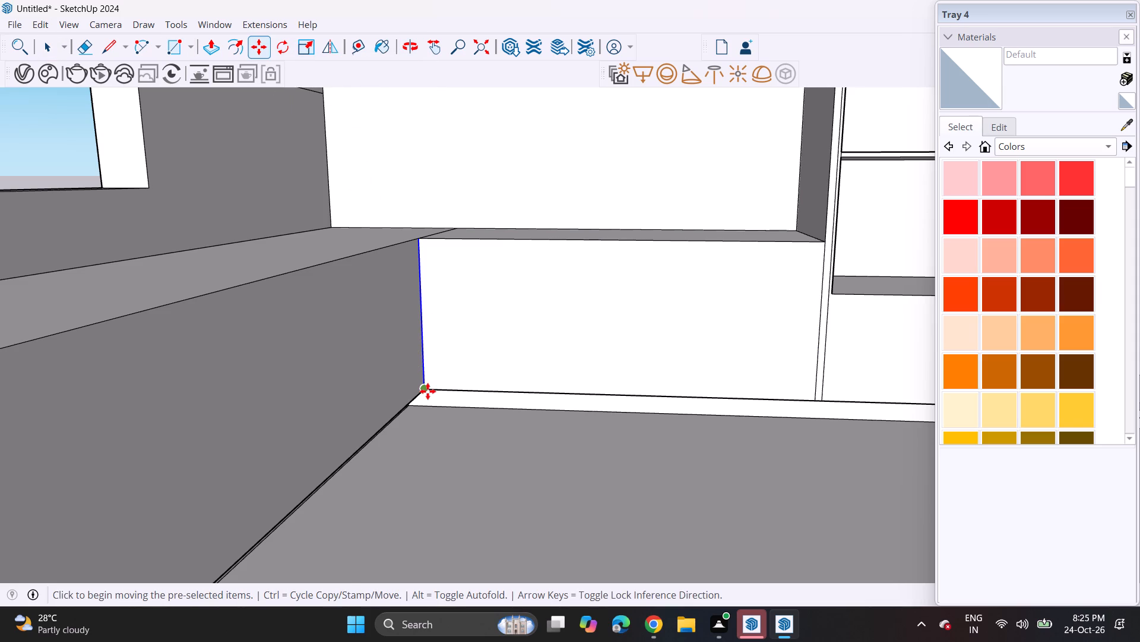
pyautogui.click(427, 391)
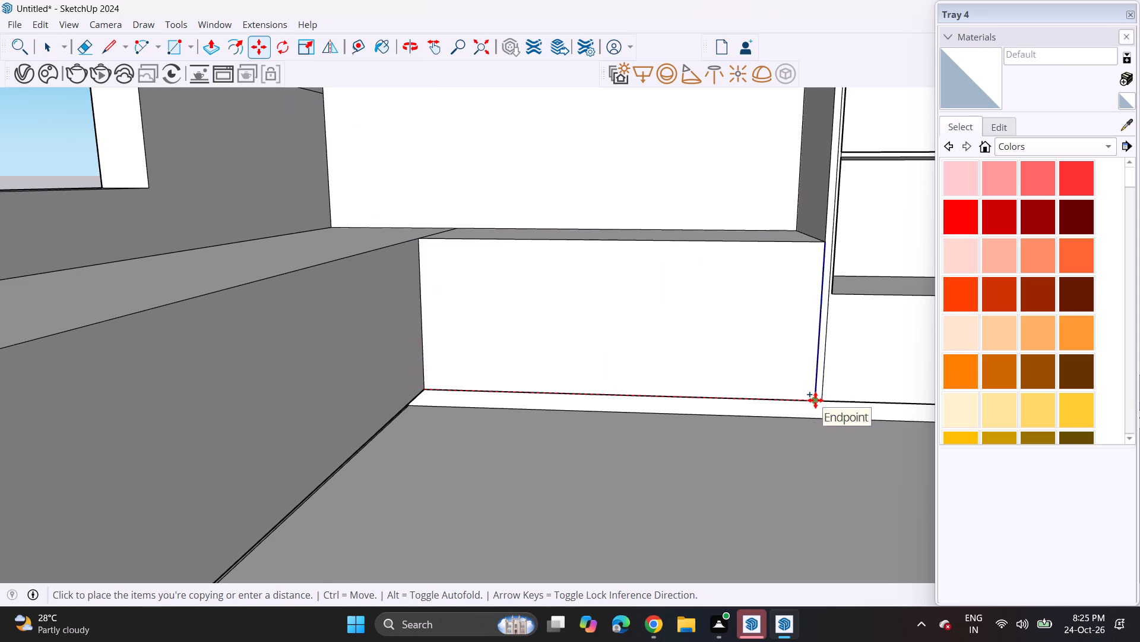
pyautogui.click(815, 400)
pyautogui.write('/2')
pyautogui.press('Return')
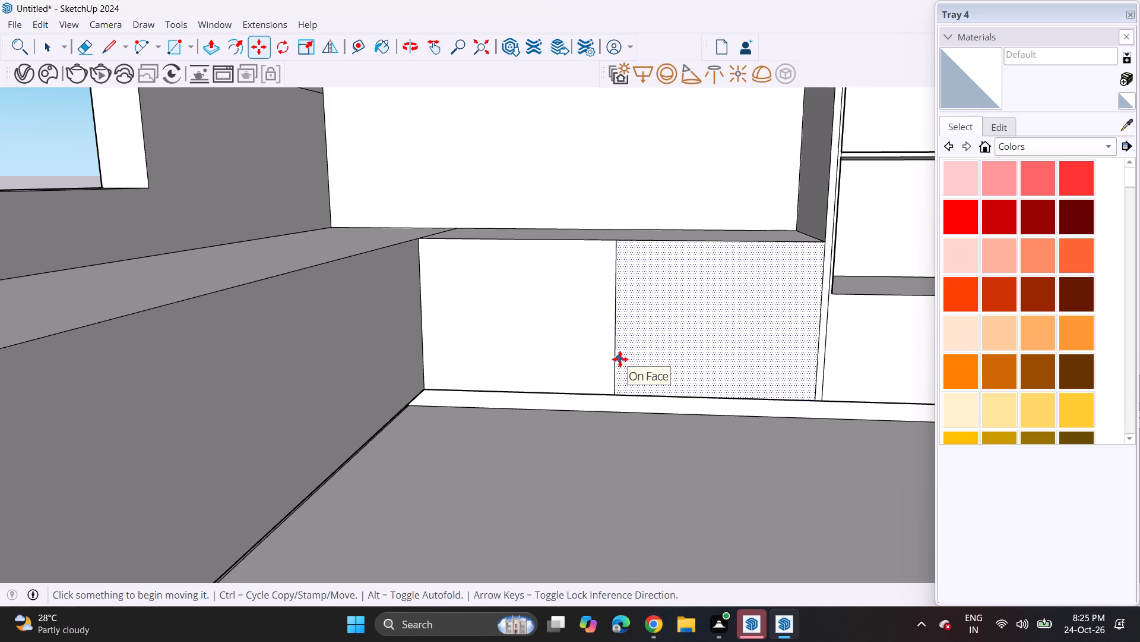
# Copy the middle vertical edge of the back base cabinet's front 0.3 toward the tall unit to form a narrow divider strip.
pyautogui.press('space')
pyautogui.click(622, 363)
pyautogui.click(614, 380)
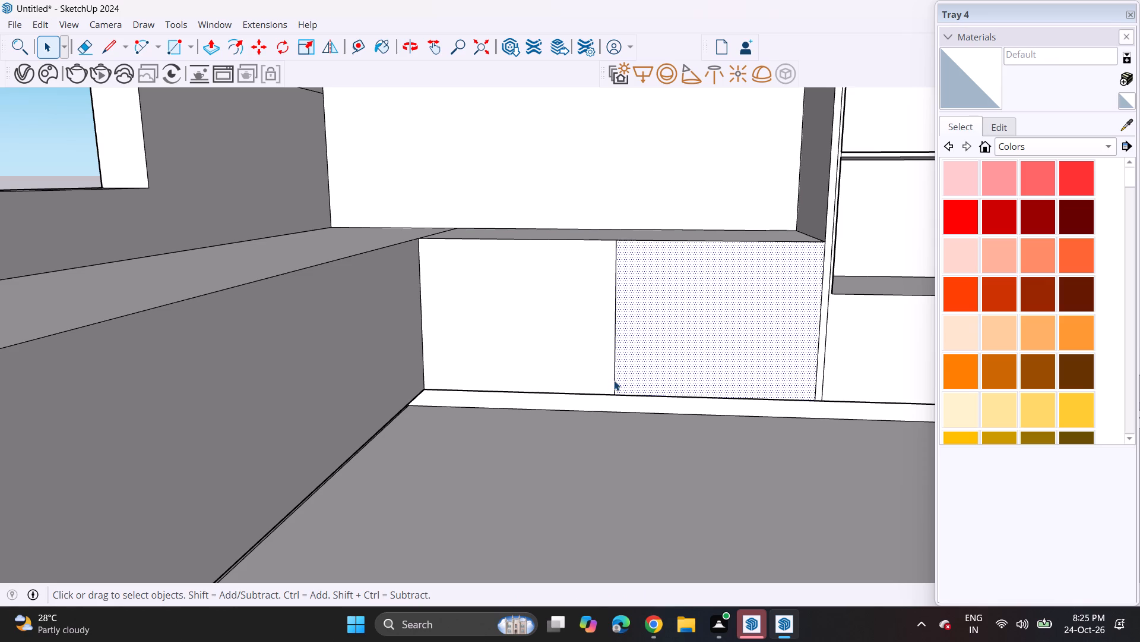
pyautogui.press('m')
pyautogui.scroll(4, 618, 398)
pyautogui.click(618, 398)
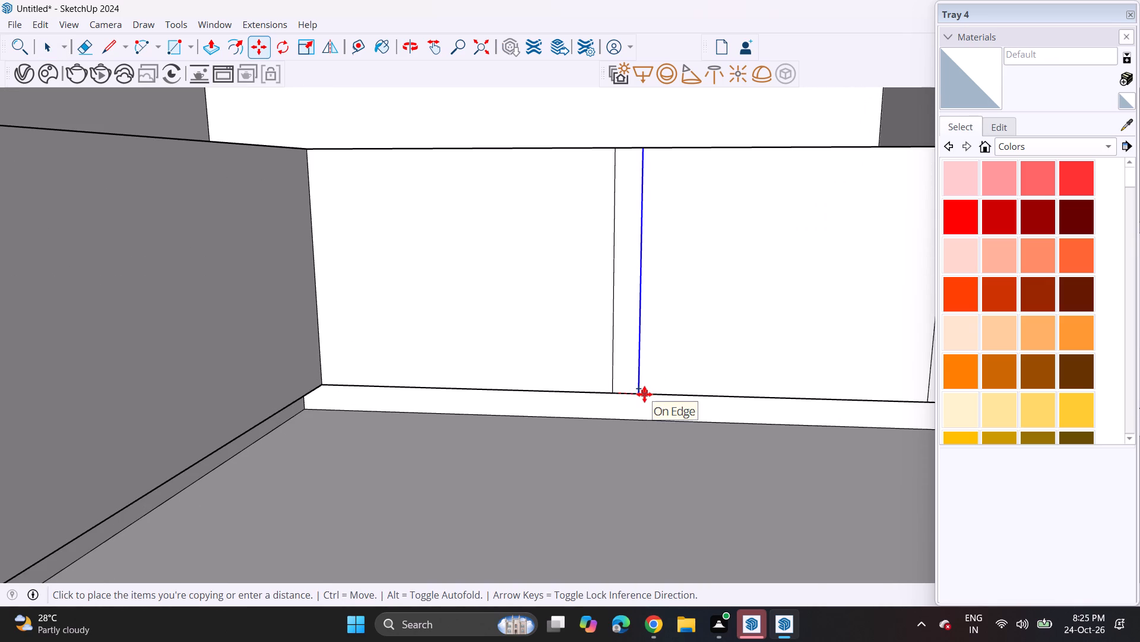
pyautogui.write('0.3')
pyautogui.press('Return')
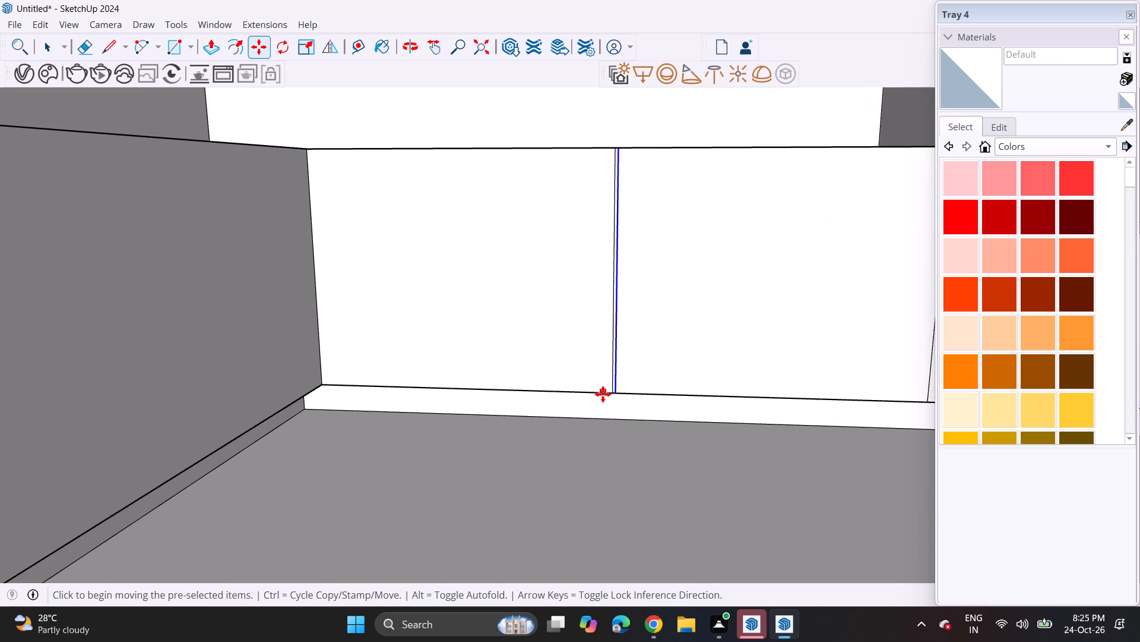
pyautogui.scroll(-12, 593, 394)
pyautogui.moveTo(532, 417); pyautogui.dragTo(527, 414, button='middle')
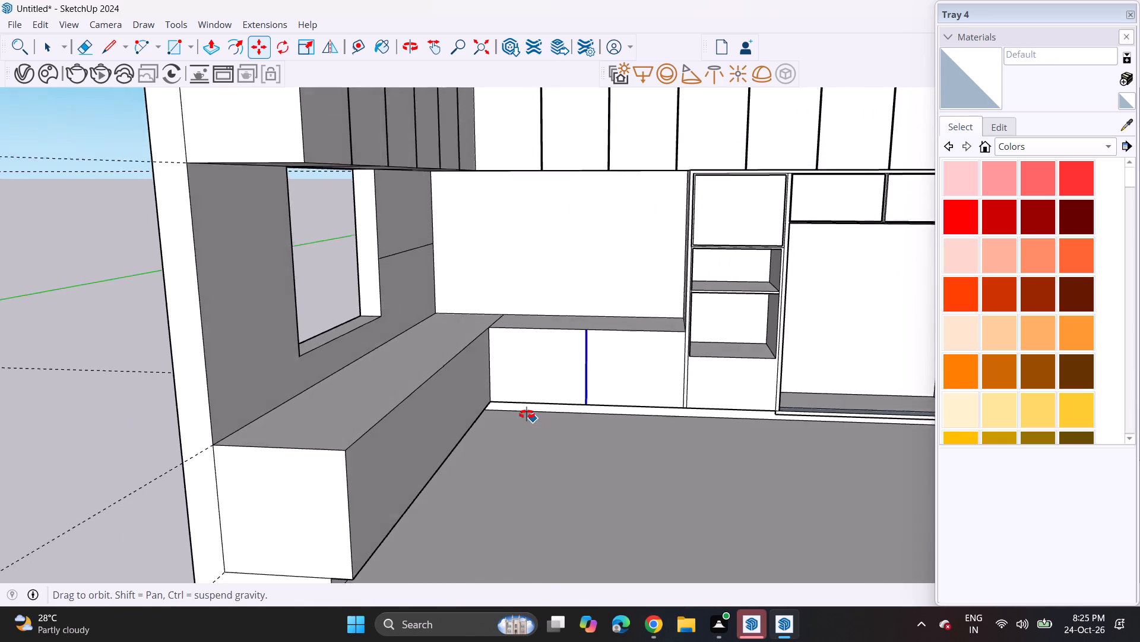
# Copy the outer front vertical edge of the base cabinet under the window to the inner corner, dividing the span with /6.
pyautogui.moveTo(527, 414); pyautogui.dragTo(537, 341, button='middle')
pyautogui.moveTo(526, 337); pyautogui.dragTo(505, 324, button='middle')
pyautogui.press('space')
pyautogui.scroll(5, 327, 341)
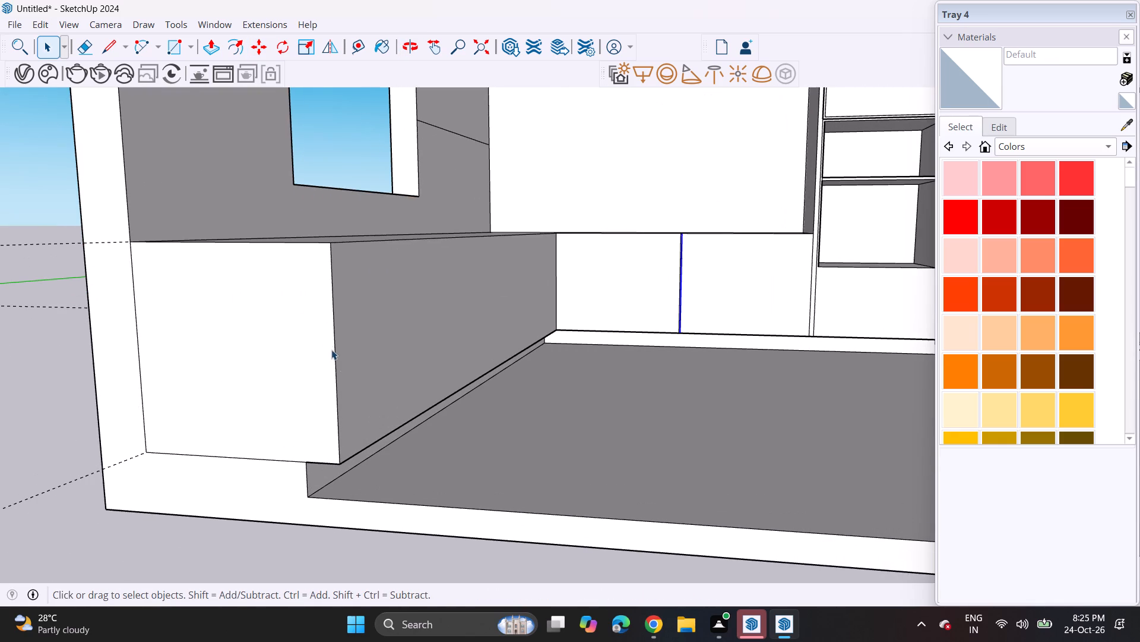
pyautogui.click(337, 362)
pyautogui.press('m')
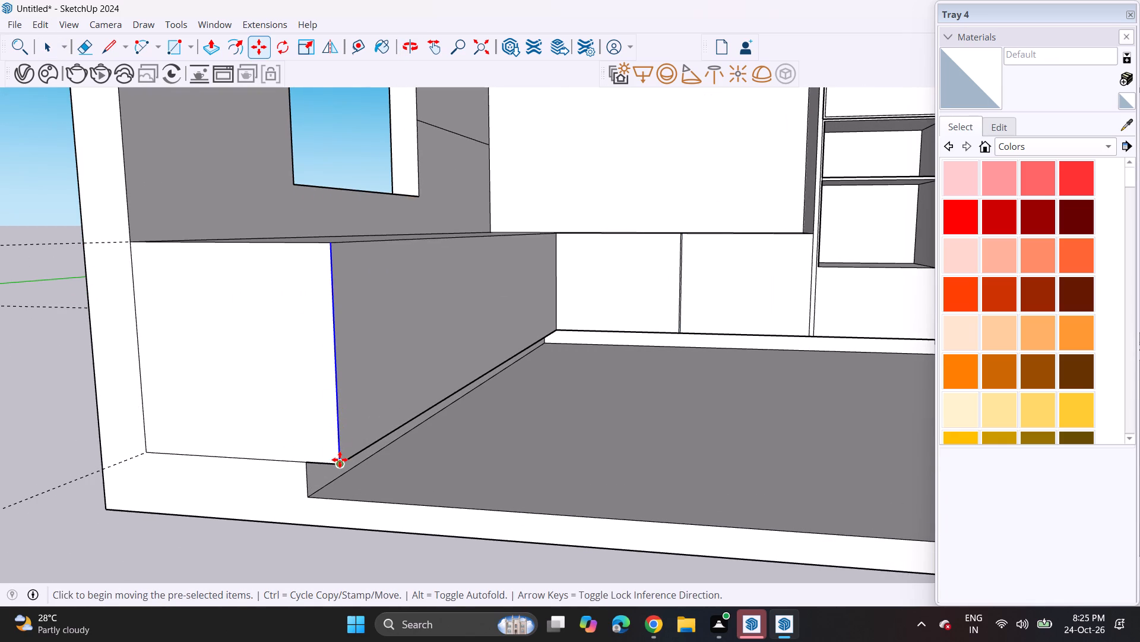
pyautogui.click(340, 460)
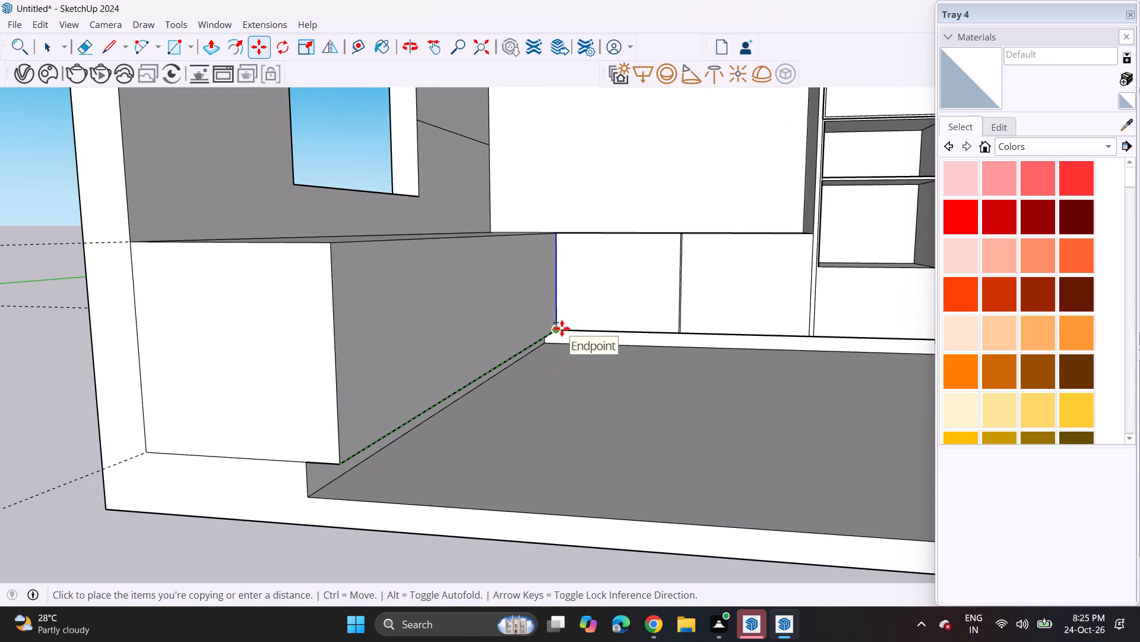
pyautogui.click(560, 330)
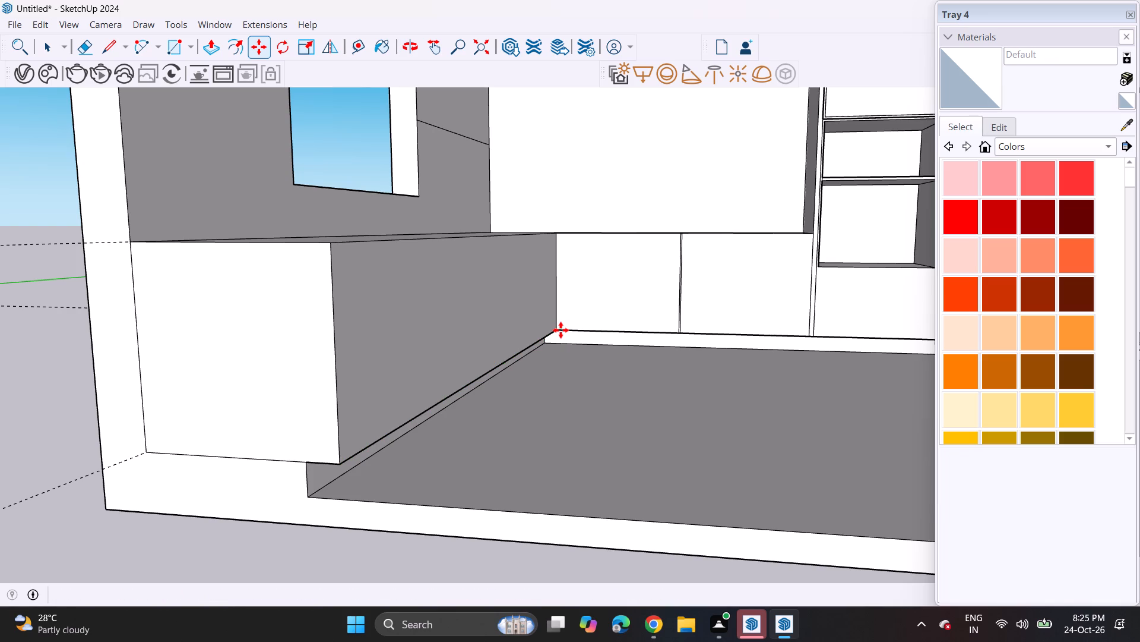
pyautogui.press('/')
pyautogui.press('6')
pyautogui.press('Return')
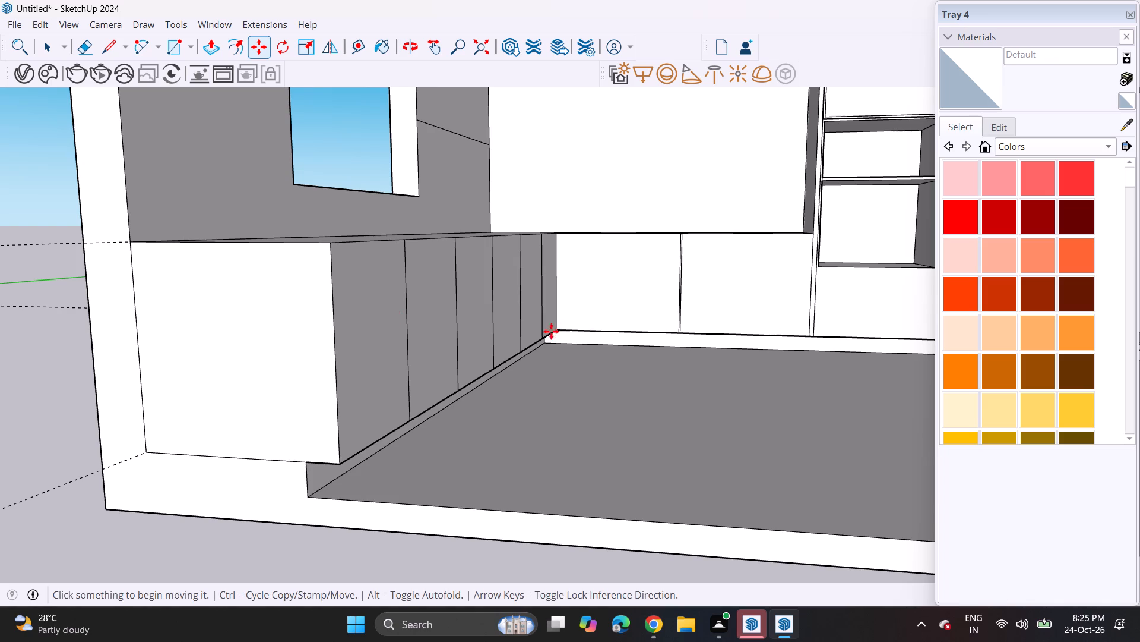
# Copy the five door division edges on the window-side base cabinet 0.3 toward the inner corner to form narrow divider strips.
pyautogui.press('space')
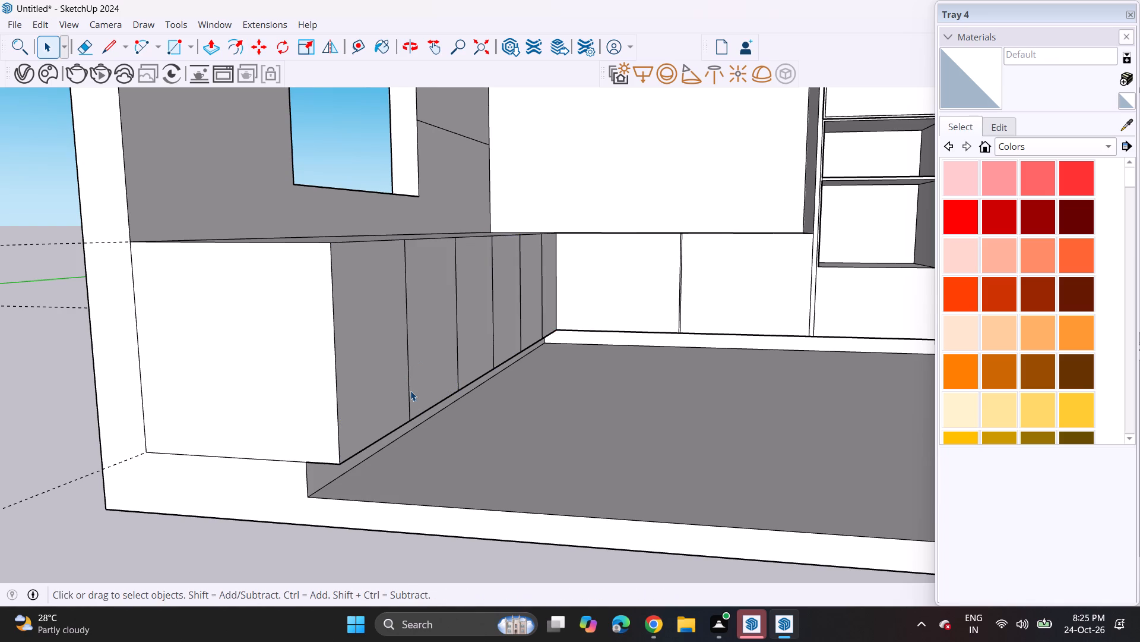
pyautogui.click(410, 391)
pyautogui.keyDown('ctrl'); pyautogui.click(459, 366); pyautogui.keyUp('ctrl')
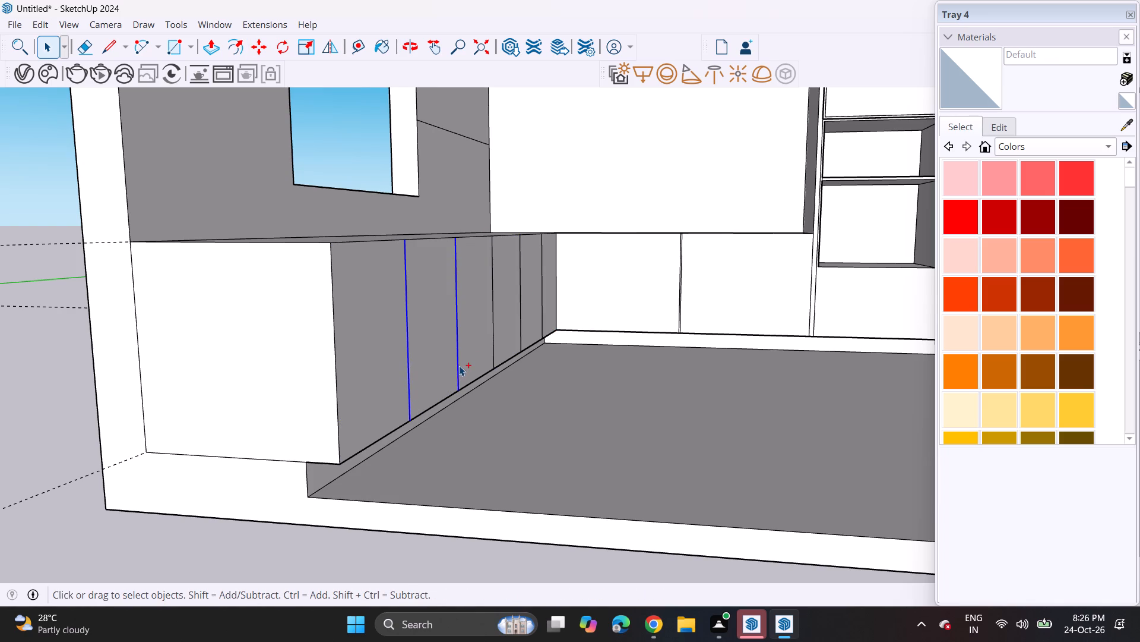
pyautogui.keyDown('ctrl'); pyautogui.click(497, 345); pyautogui.keyUp('ctrl')
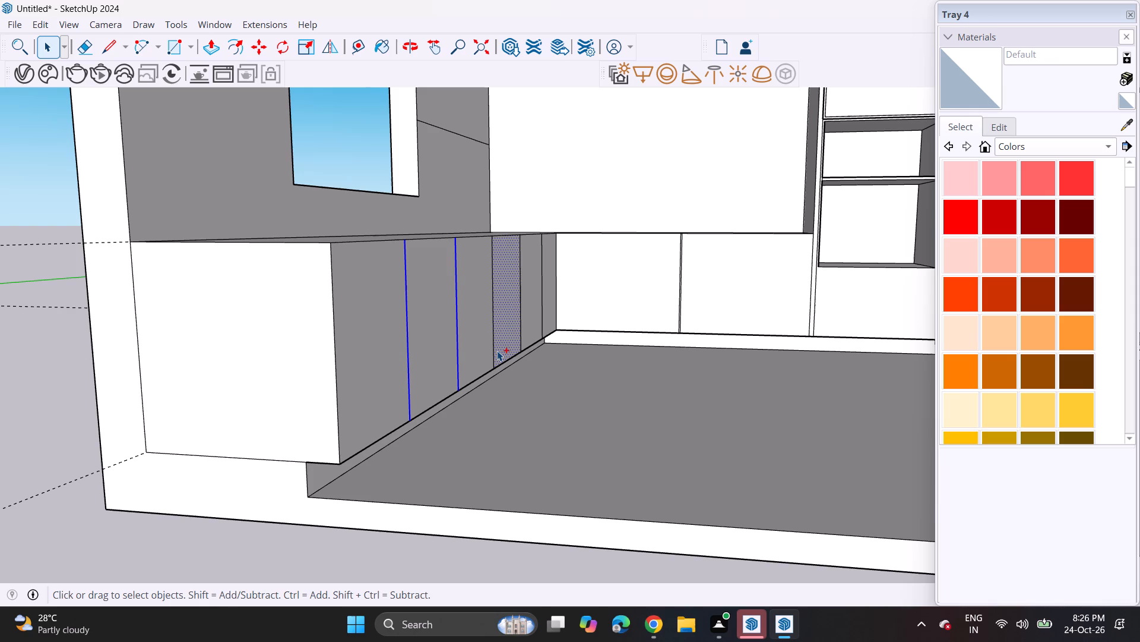
pyautogui.keyDown('ctrl'); pyautogui.click(493, 344); pyautogui.keyUp('ctrl')
pyautogui.keyDown('ctrl'); pyautogui.keyDown('shift'); pyautogui.click(505, 342); pyautogui.keyUp('shift'); pyautogui.keyUp('ctrl')
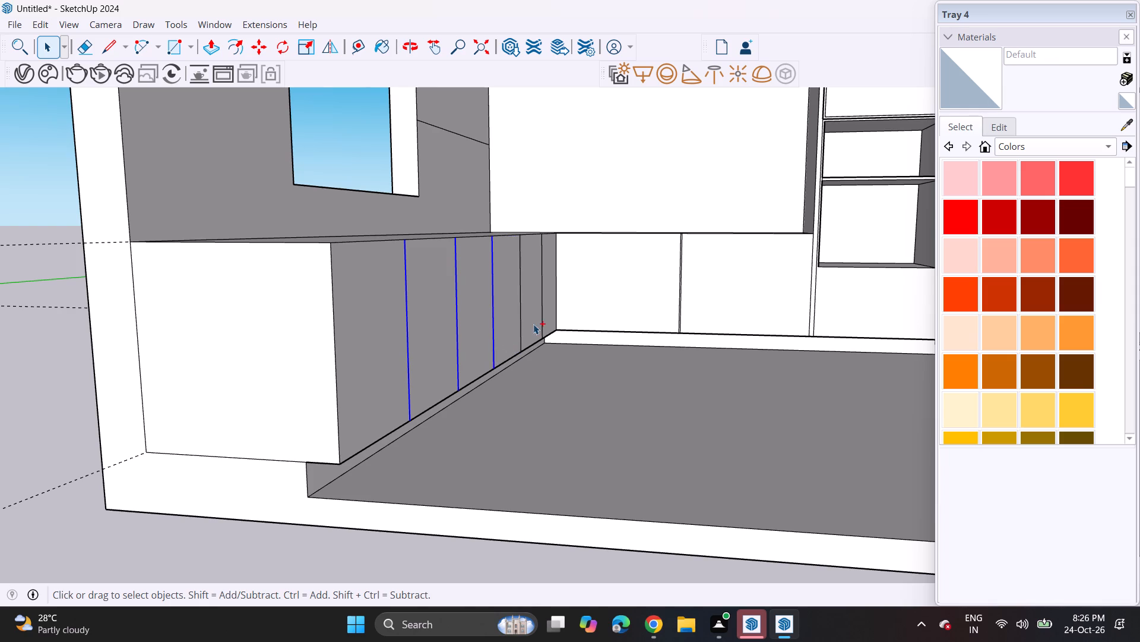
pyautogui.keyDown('ctrl'); pyautogui.click(522, 334); pyautogui.keyUp('ctrl')
pyautogui.keyDown('ctrl'); pyautogui.click(542, 322); pyautogui.keyUp('ctrl')
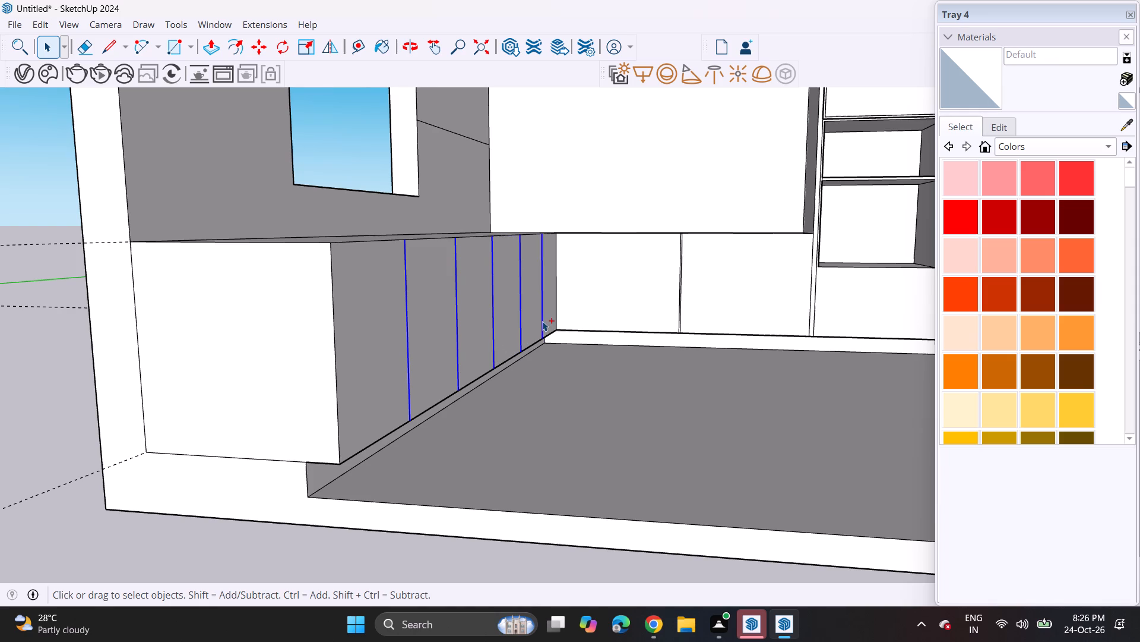
pyautogui.keyDown('ctrl'); pyautogui.scroll(-1, 476, 394); pyautogui.keyUp('ctrl')
pyautogui.keyDown('ctrl'); pyautogui.scroll(3, 455, 405); pyautogui.keyUp('ctrl')
pyautogui.scroll(9, 413, 421)
pyautogui.press('m')
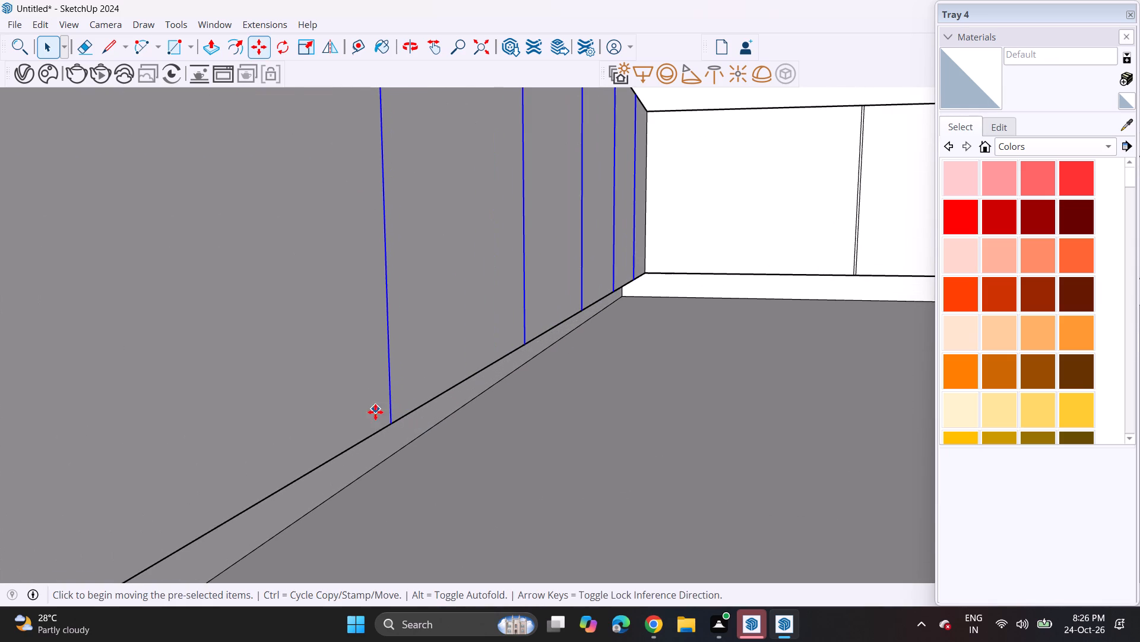
pyautogui.click(392, 426)
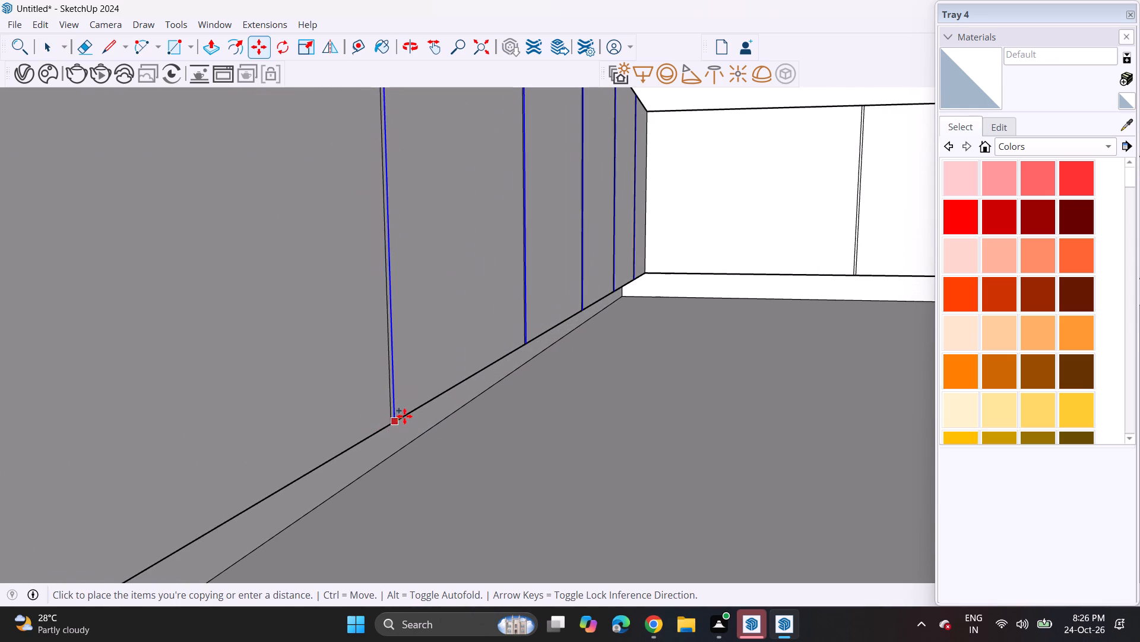
pyautogui.write('0.3')
pyautogui.press('Return')
pyautogui.press('space')
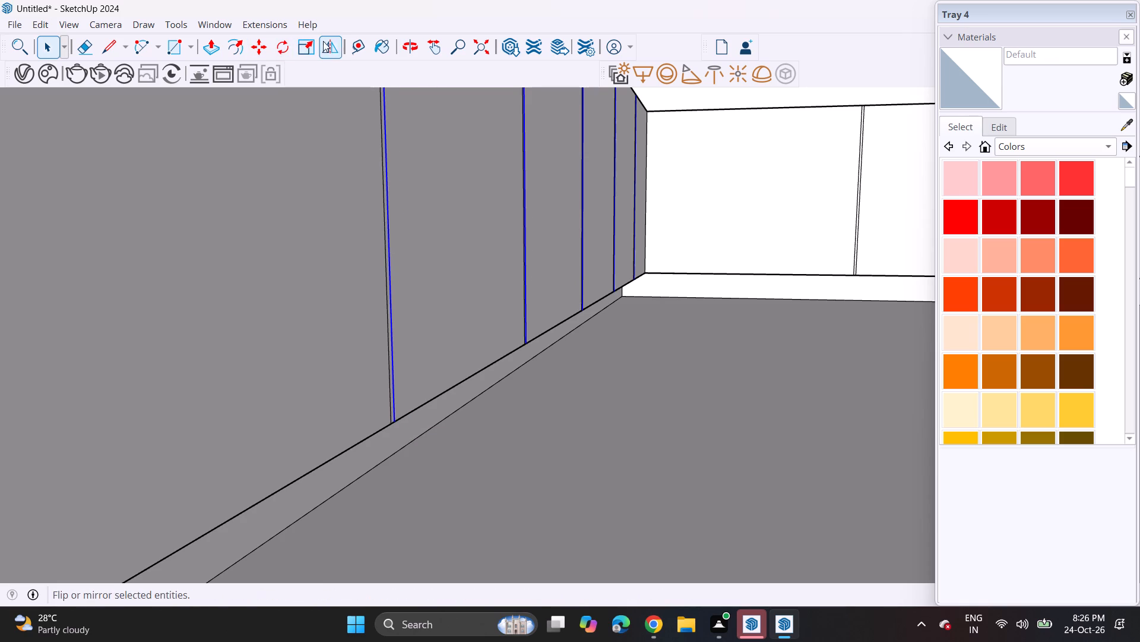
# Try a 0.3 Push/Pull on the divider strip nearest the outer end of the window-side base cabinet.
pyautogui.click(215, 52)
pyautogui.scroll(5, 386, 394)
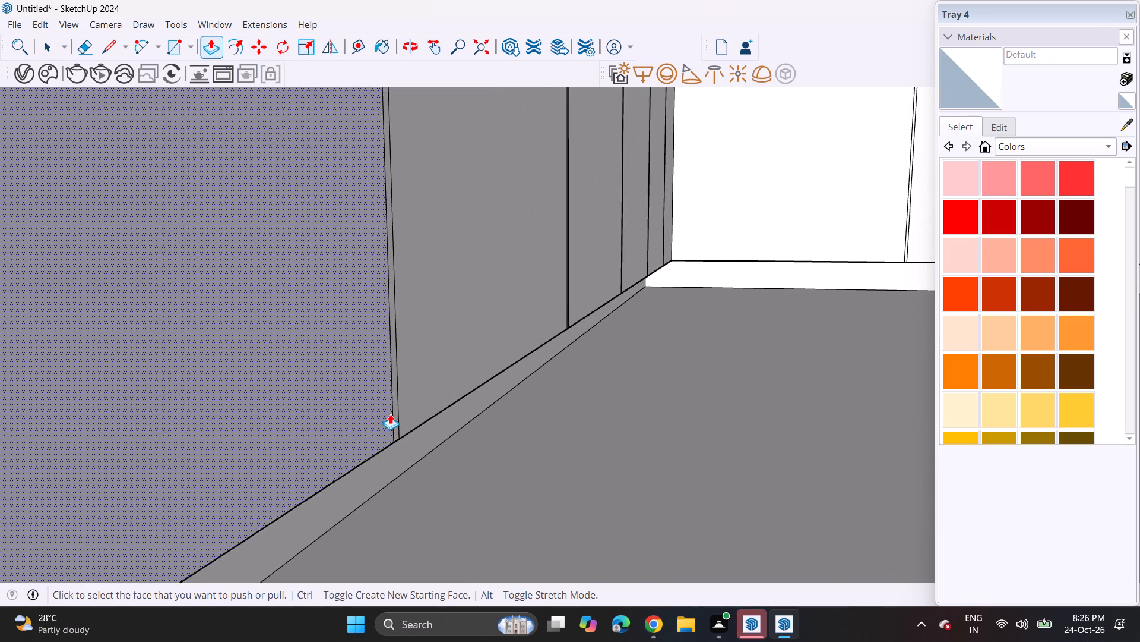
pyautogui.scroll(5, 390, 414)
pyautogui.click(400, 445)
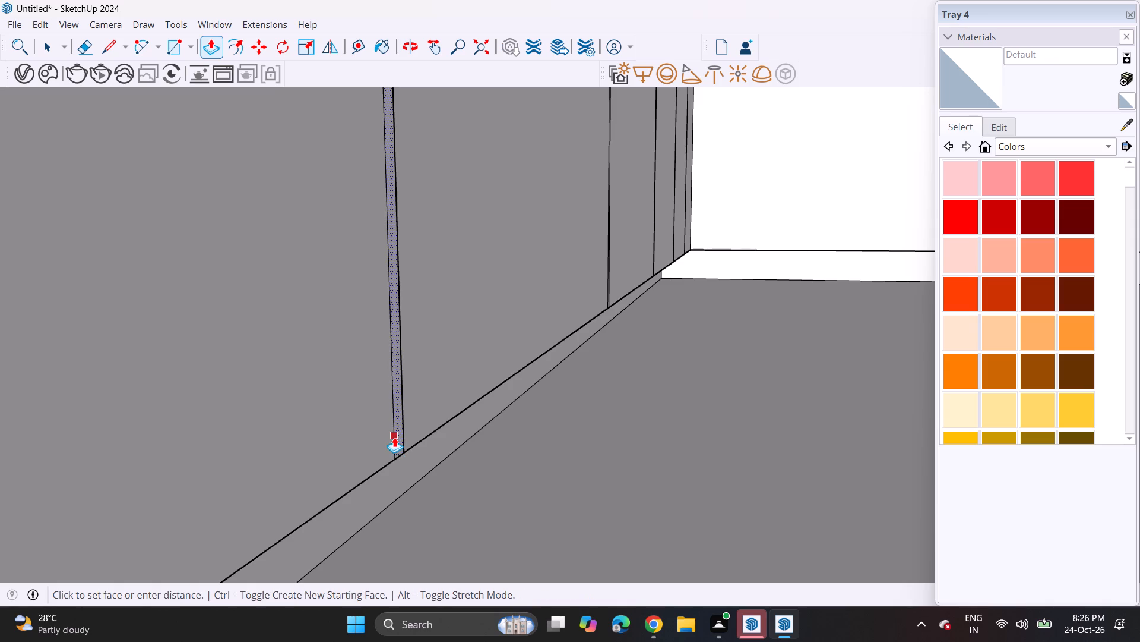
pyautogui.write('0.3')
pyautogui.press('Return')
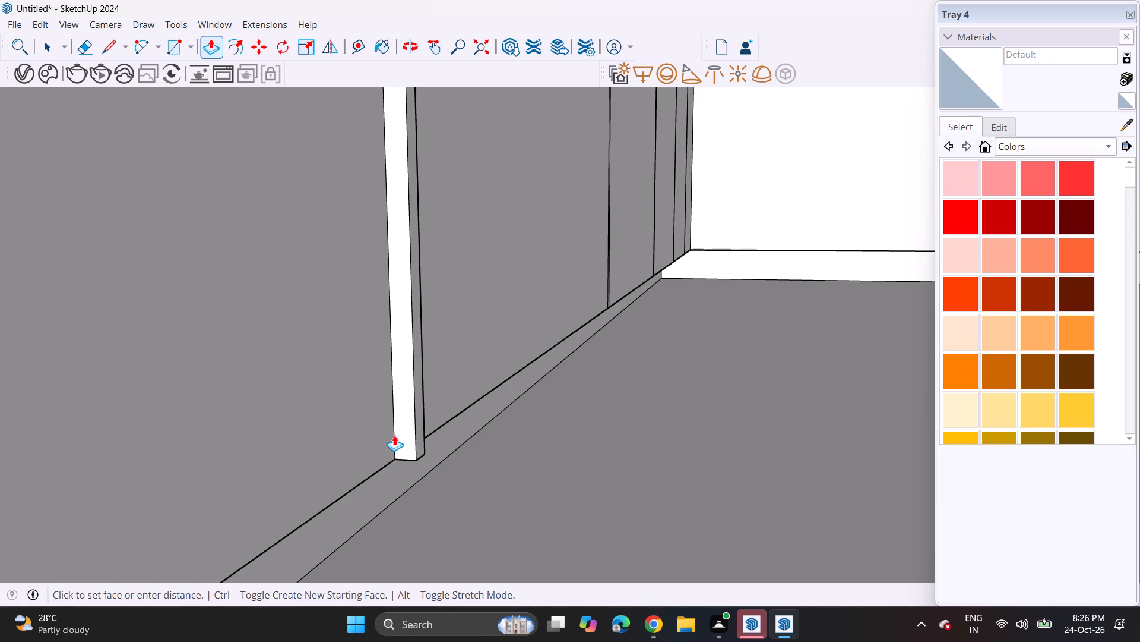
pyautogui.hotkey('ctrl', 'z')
# Recess the divider strip nearest the outer end of the window-side base cabinet into the front by 0.3.
pyautogui.click(403, 441)
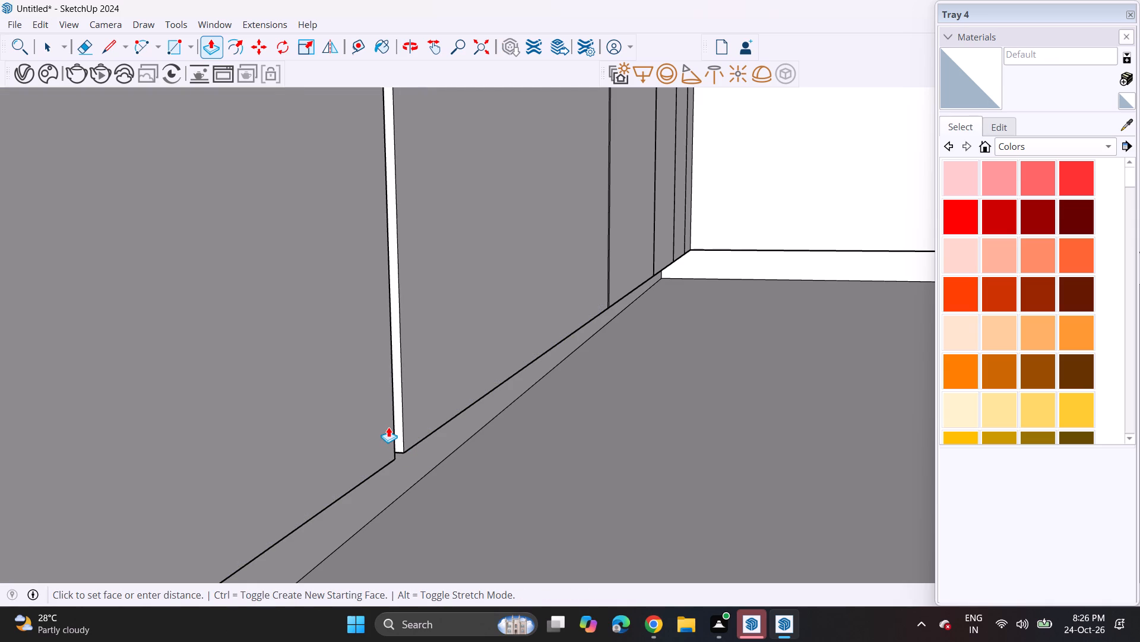
pyautogui.write('0.3')
pyautogui.press('Return')
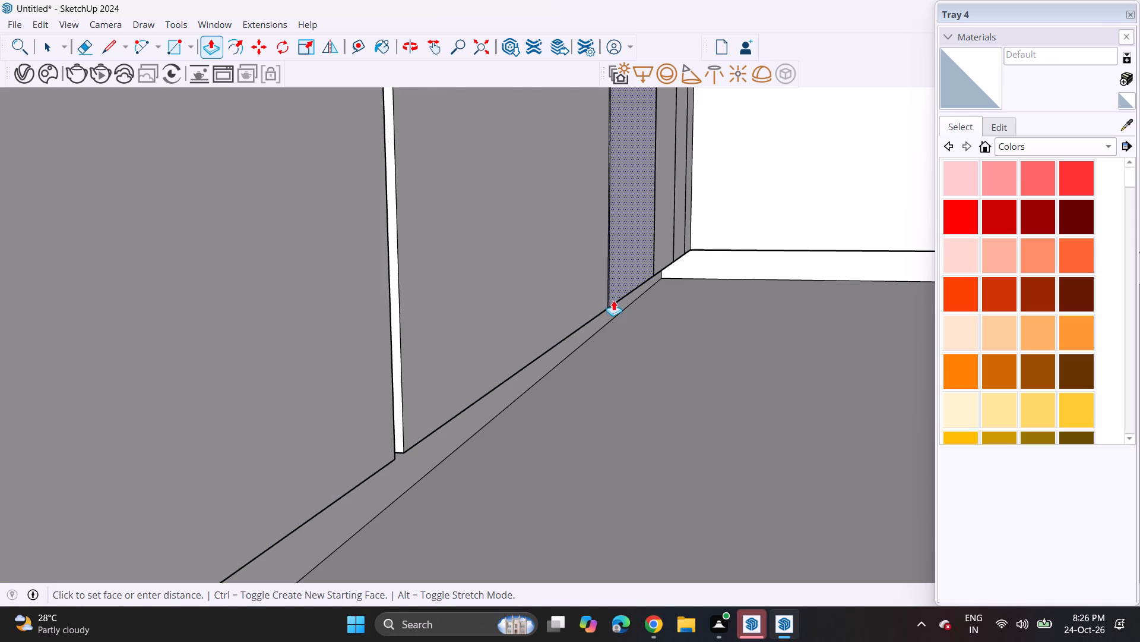
# Recess the second and third divider strips of the window-side base cabinet by the same Push/Pull depth.
pyautogui.scroll(7, 611, 285)
pyautogui.scroll(-1, 613, 291)
pyautogui.scroll(12, 613, 291)
pyautogui.moveTo(582, 310); pyautogui.dragTo(482, 308, button='middle')
pyautogui.scroll(1, 483, 307)
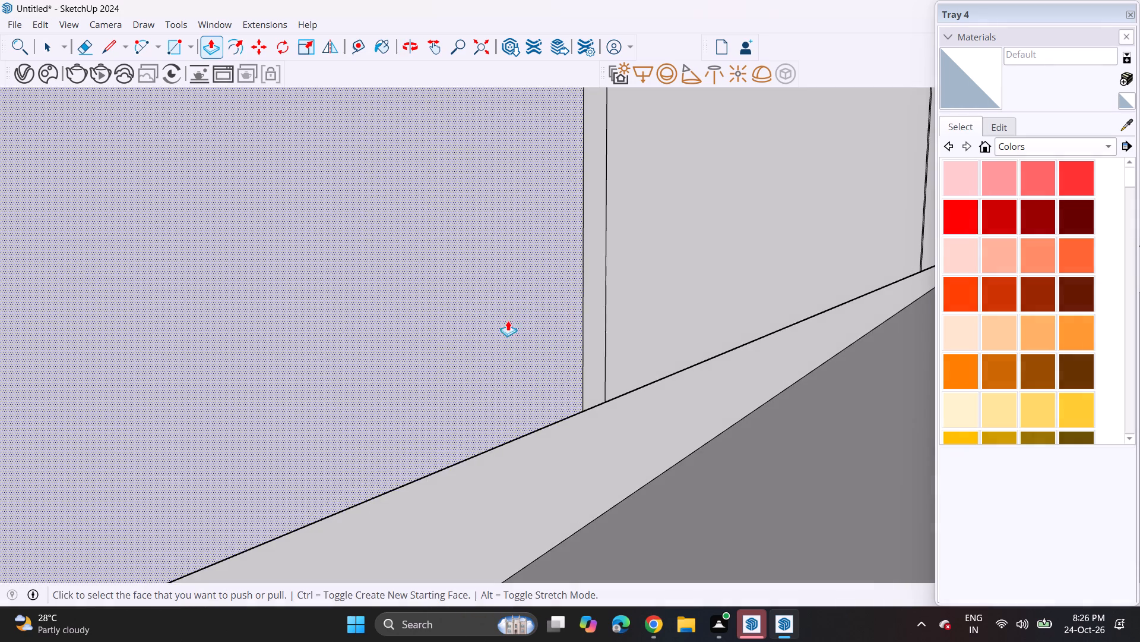
pyautogui.doubleClick(594, 371)
pyautogui.scroll(-18, 594, 371)
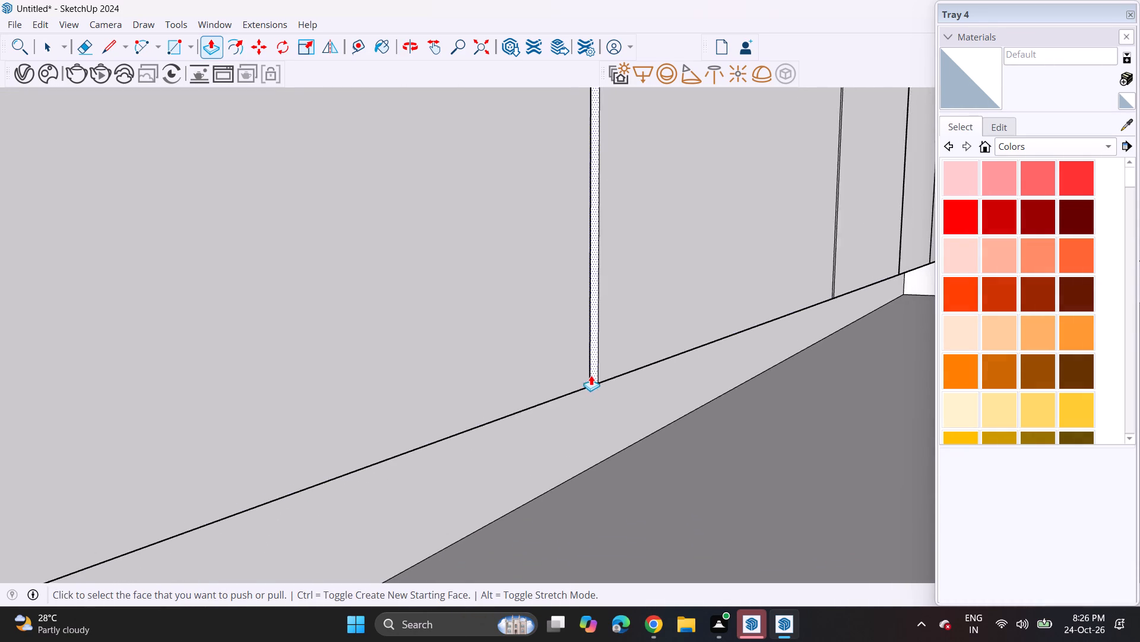
pyautogui.scroll(-4, 591, 375)
pyautogui.moveTo(719, 312); pyautogui.dragTo(375, 374, button='middle')
pyautogui.scroll(7, 480, 379)
pyautogui.scroll(-1, 539, 335)
pyautogui.scroll(2, 539, 335)
pyautogui.scroll(-1, 539, 335)
pyautogui.scroll(1, 539, 329)
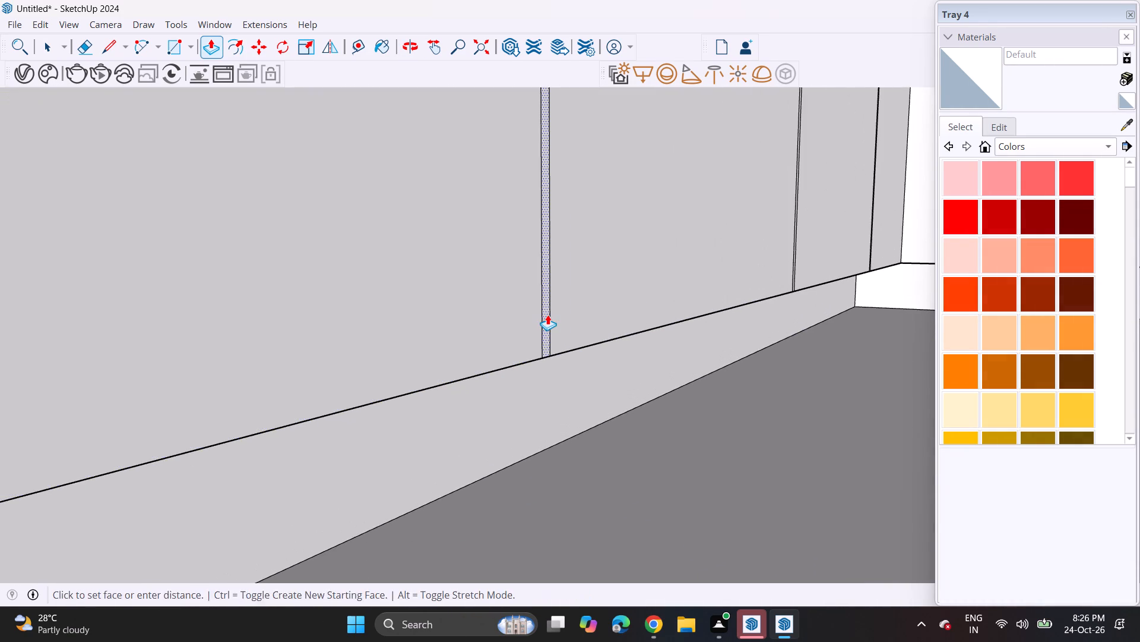
pyautogui.doubleClick(547, 314)
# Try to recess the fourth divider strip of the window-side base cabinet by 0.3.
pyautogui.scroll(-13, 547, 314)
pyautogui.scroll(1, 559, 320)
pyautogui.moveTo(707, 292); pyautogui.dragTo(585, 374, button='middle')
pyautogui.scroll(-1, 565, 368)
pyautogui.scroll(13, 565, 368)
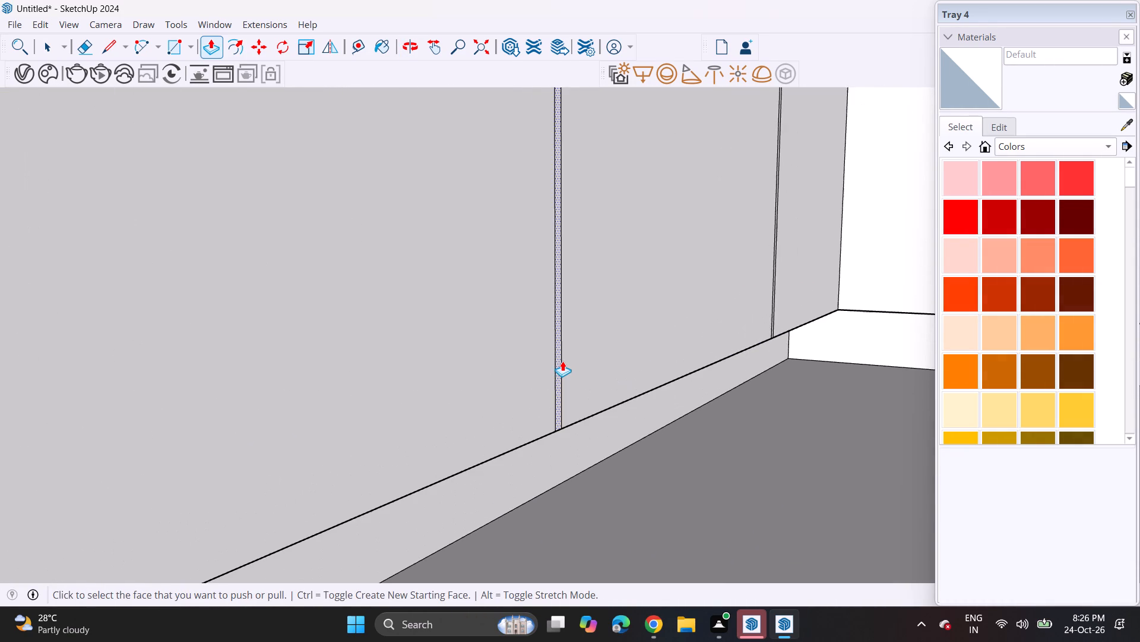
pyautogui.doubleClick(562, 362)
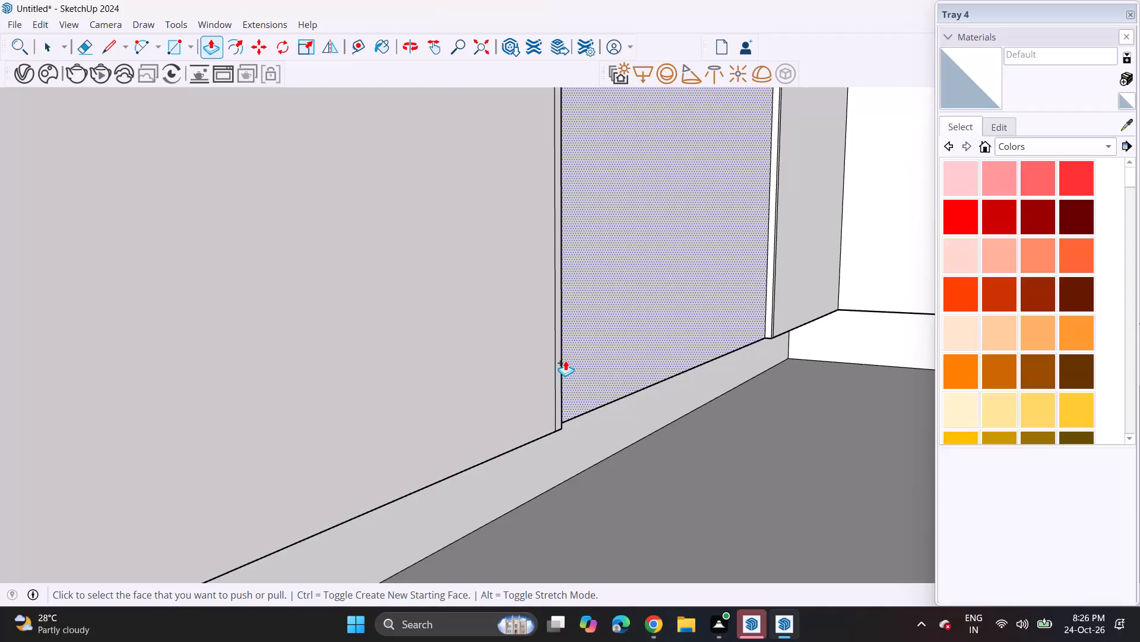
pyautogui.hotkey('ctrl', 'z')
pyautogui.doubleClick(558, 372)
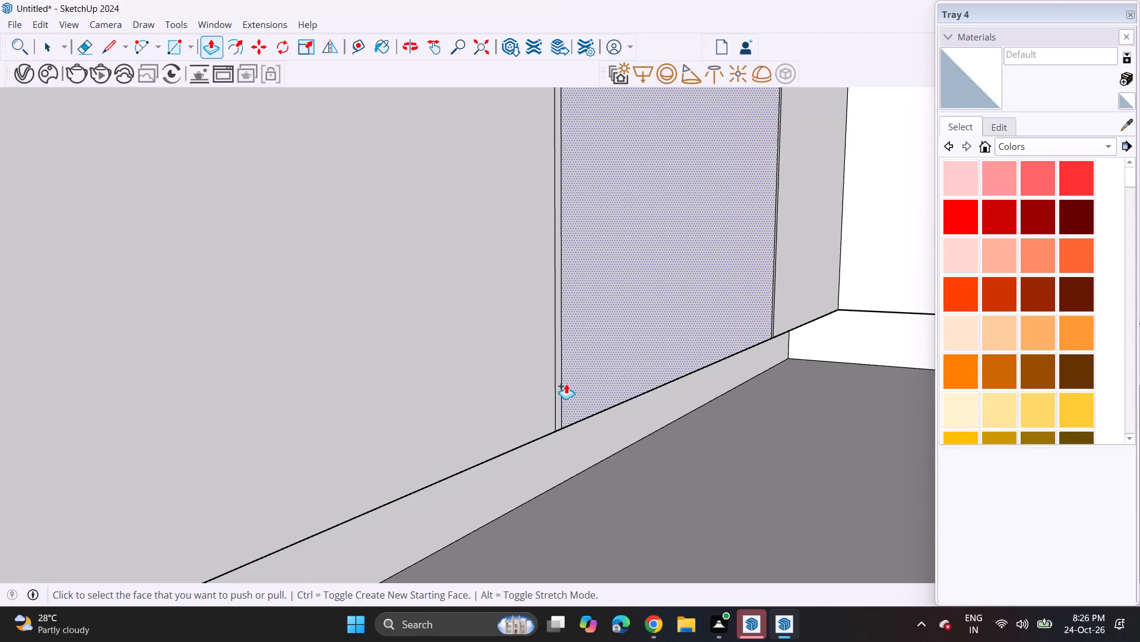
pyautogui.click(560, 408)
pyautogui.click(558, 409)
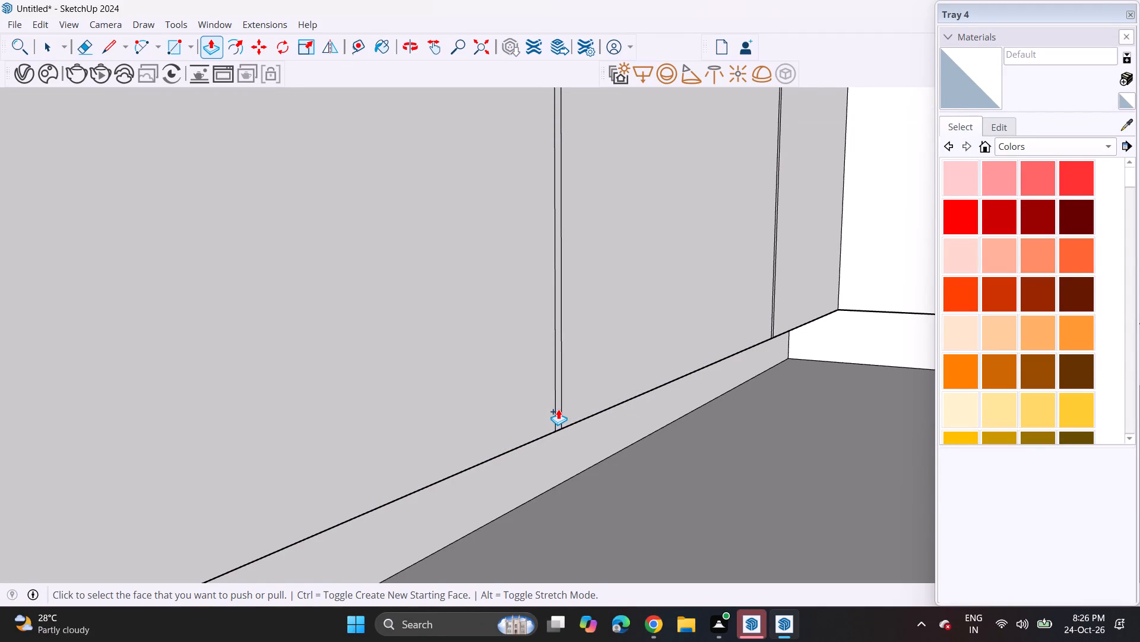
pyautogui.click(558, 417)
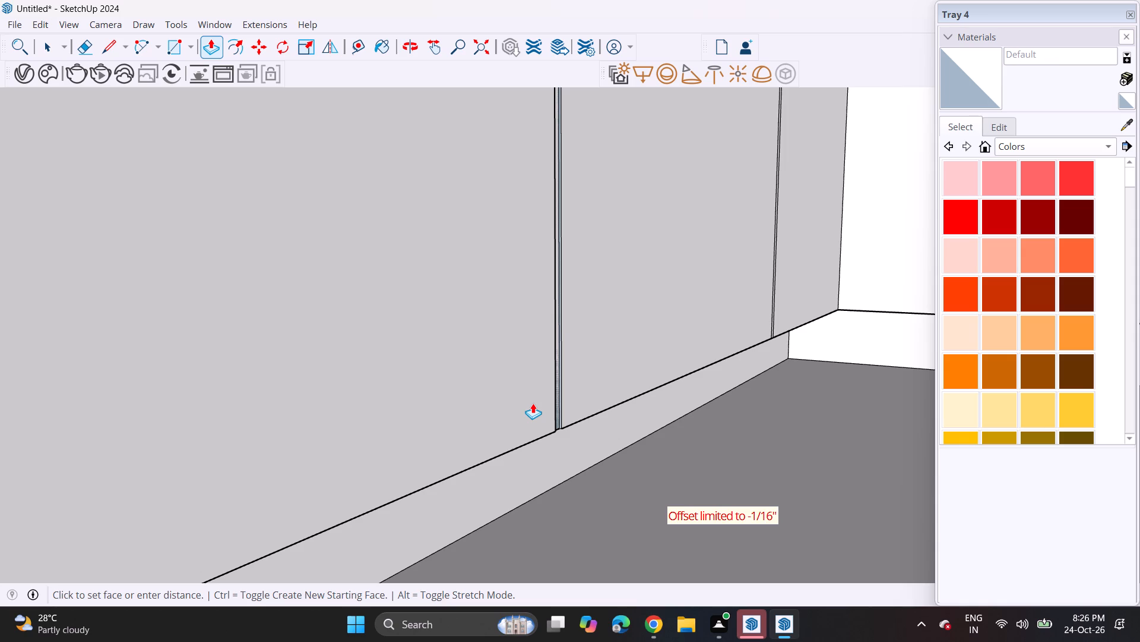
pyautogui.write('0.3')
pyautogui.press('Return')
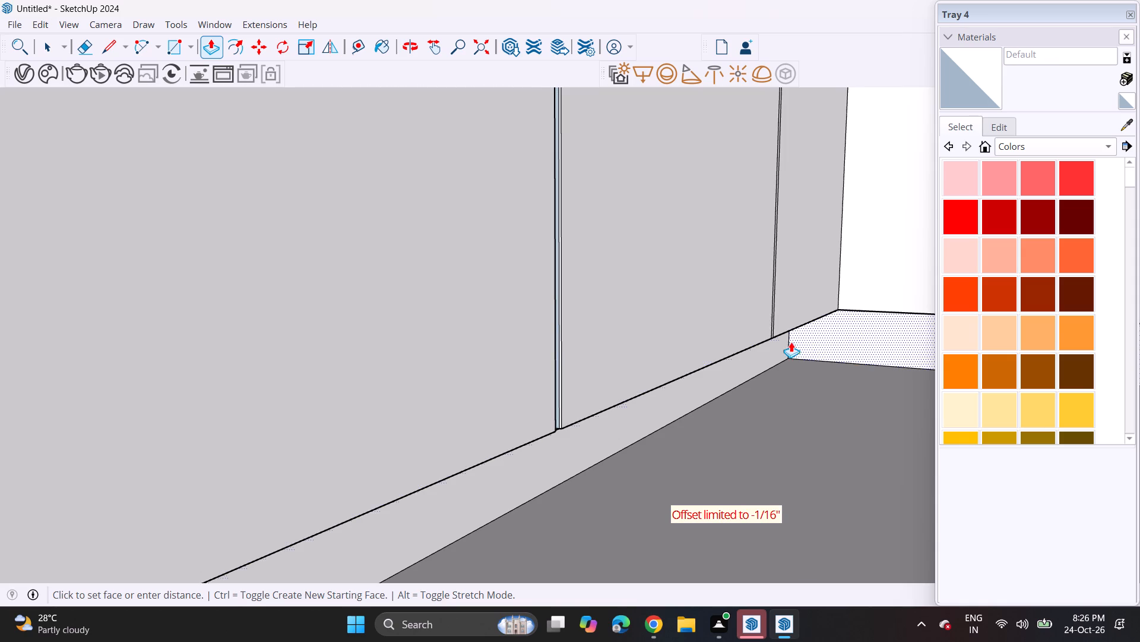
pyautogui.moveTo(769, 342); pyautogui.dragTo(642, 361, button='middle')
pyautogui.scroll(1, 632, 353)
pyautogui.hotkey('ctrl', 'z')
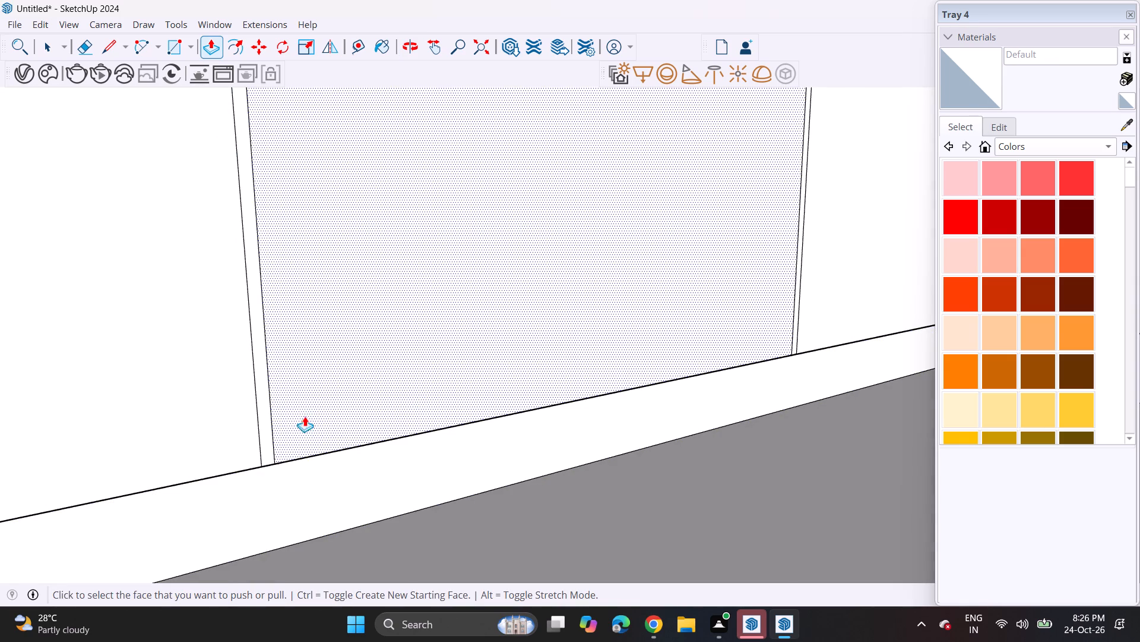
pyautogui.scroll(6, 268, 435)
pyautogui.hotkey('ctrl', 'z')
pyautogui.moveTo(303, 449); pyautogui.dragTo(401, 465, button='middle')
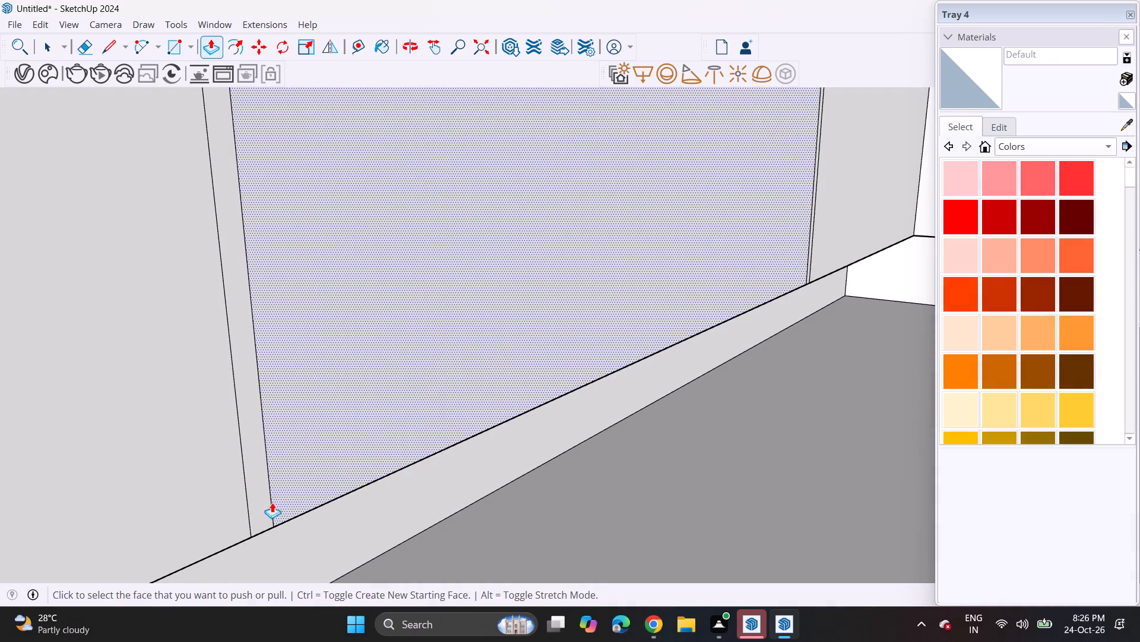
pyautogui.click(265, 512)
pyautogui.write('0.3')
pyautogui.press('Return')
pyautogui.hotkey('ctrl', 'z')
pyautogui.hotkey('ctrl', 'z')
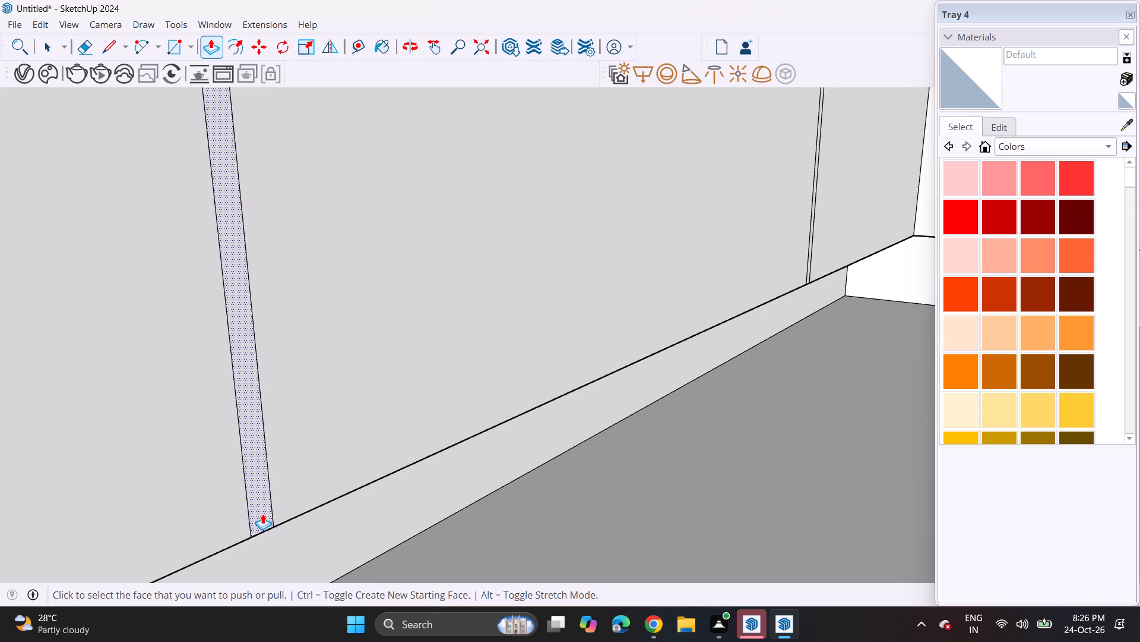
# Recess the fourth divider strip of the window-side base cabinet slightly freehand, and the last strip by the same depth.
pyautogui.click(262, 515)
pyautogui.click(259, 505)
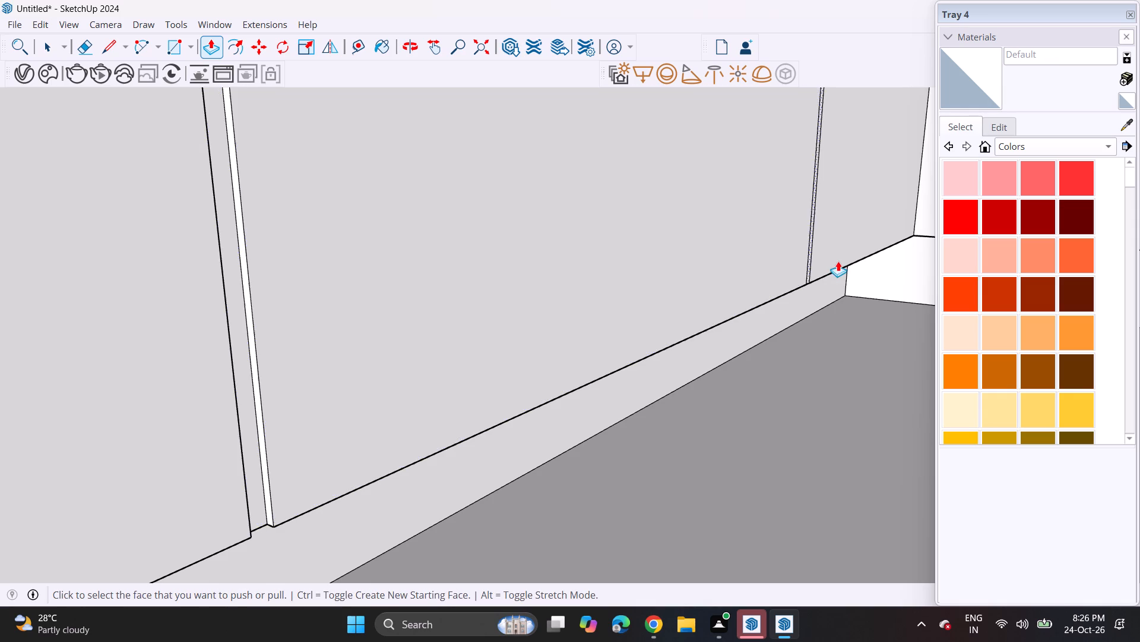
pyautogui.scroll(4, 839, 260)
pyautogui.doubleClick(794, 272)
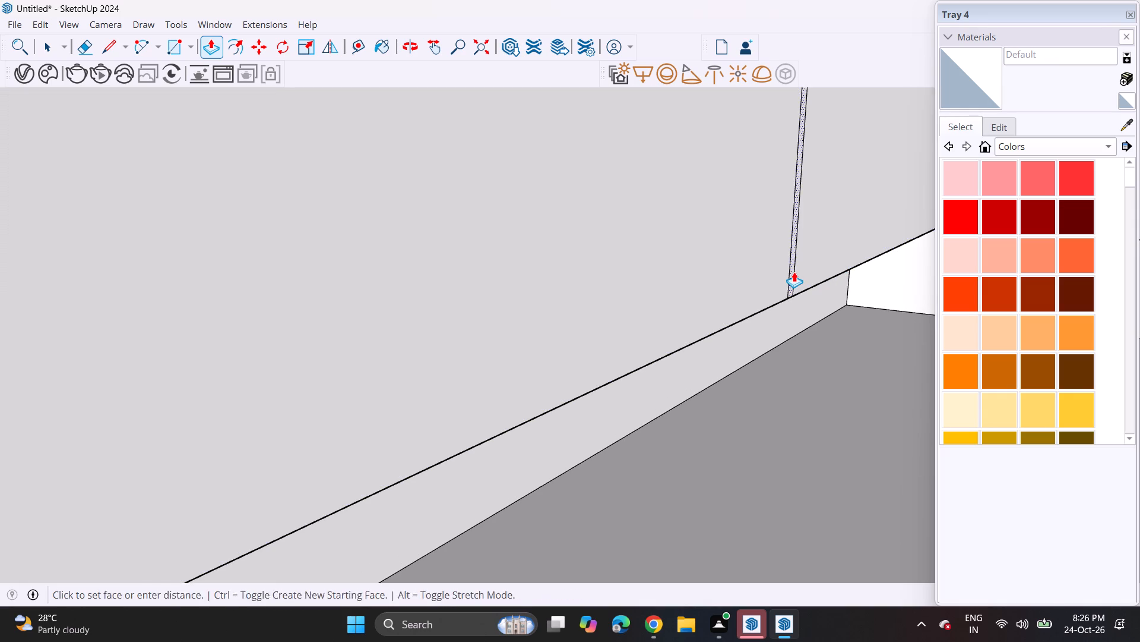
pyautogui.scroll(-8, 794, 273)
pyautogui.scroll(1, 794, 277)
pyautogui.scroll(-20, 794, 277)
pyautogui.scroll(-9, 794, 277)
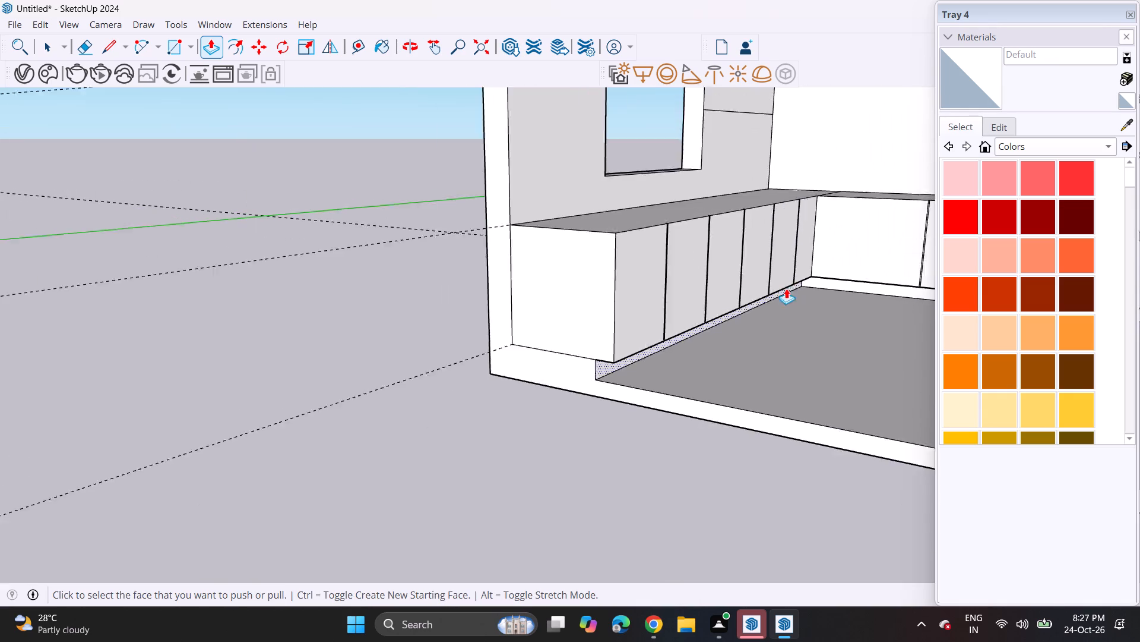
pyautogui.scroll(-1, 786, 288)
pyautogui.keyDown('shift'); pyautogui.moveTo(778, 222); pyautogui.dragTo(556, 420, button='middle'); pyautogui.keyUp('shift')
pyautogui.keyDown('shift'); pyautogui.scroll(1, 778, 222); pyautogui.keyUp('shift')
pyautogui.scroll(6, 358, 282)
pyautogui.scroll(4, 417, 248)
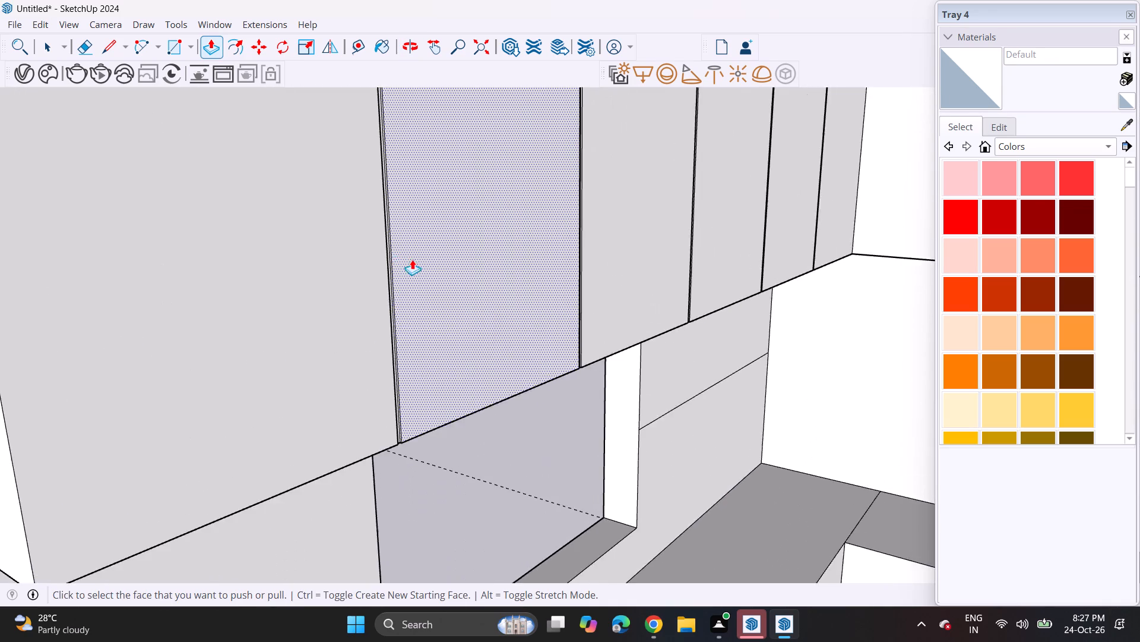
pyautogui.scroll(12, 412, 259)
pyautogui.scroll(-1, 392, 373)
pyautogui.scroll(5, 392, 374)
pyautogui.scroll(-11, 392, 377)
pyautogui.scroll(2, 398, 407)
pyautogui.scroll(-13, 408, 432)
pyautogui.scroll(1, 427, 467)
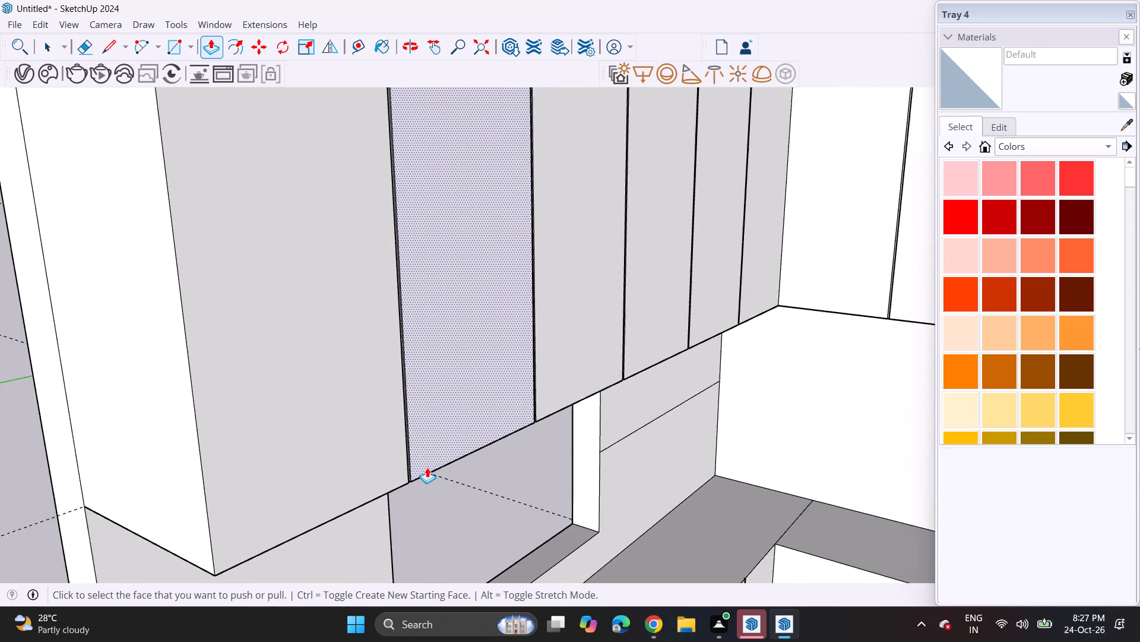
# Push/Pull the underside of the back-wall wall cabinets slightly downward freehand, near the inner corner.
pyautogui.scroll(-13, 427, 468)
pyautogui.moveTo(438, 506); pyautogui.dragTo(486, 479, button='middle')
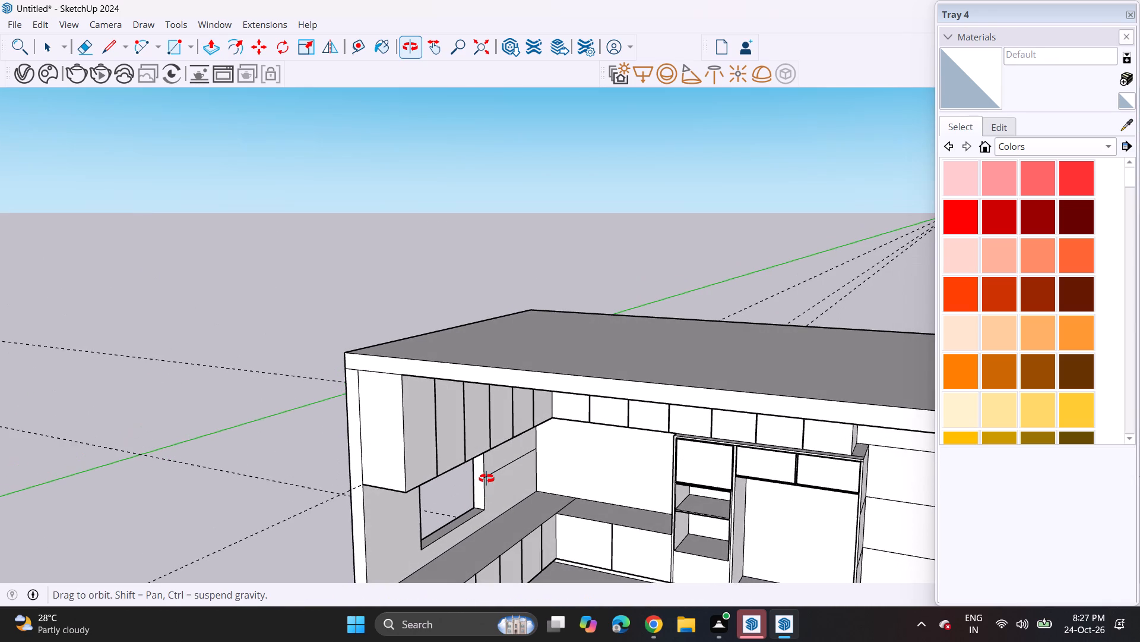
pyautogui.moveTo(486, 479); pyautogui.dragTo(496, 480, button='middle')
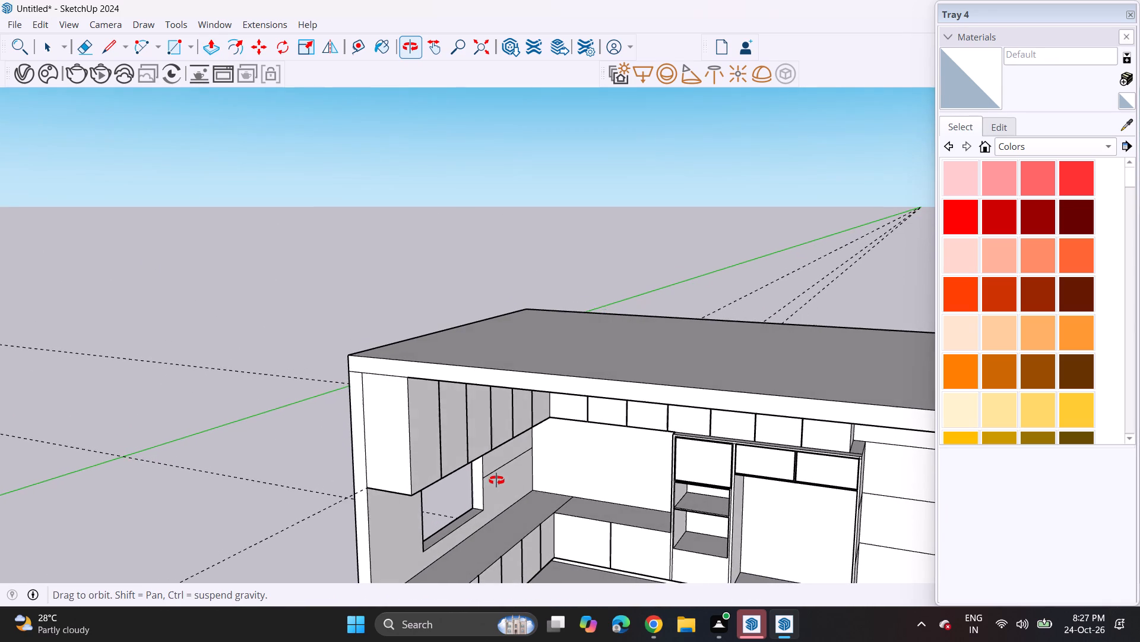
pyautogui.moveTo(496, 480); pyautogui.dragTo(532, 427, button='middle')
pyautogui.scroll(6, 547, 453)
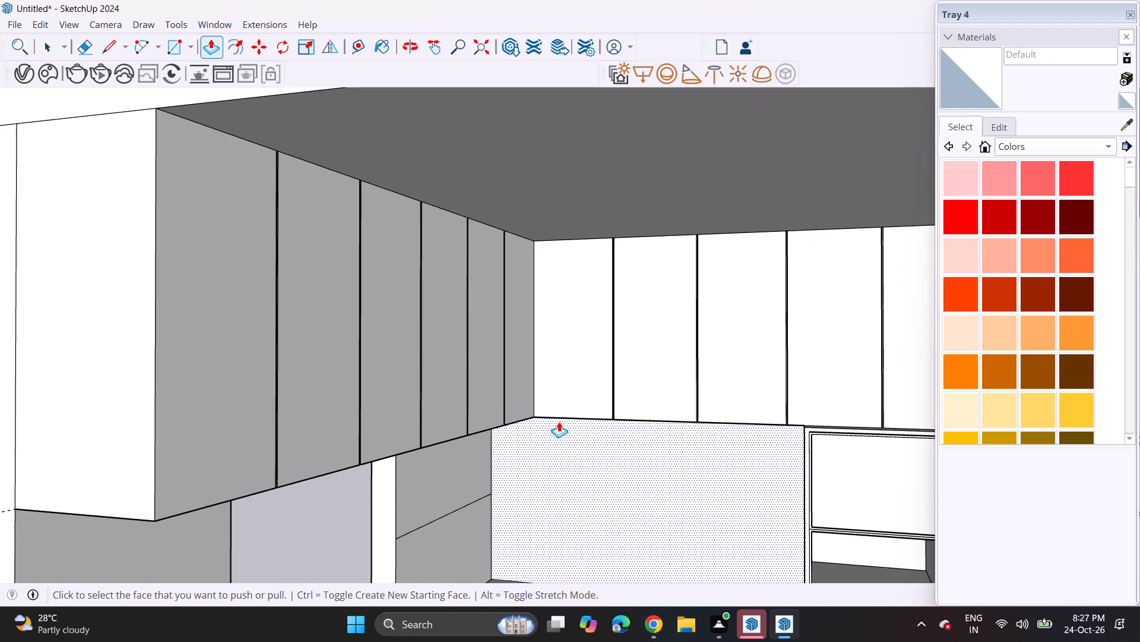
pyautogui.scroll(13, 559, 422)
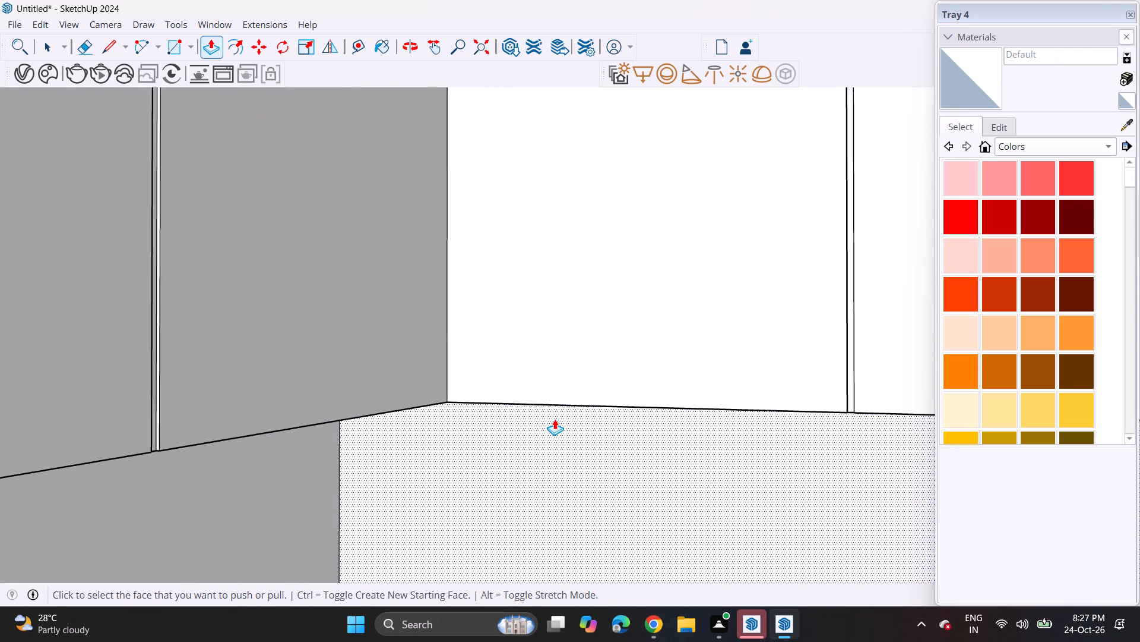
pyautogui.moveTo(555, 419); pyautogui.dragTo(551, 374, button='middle')
pyautogui.scroll(-3, 549, 373)
pyautogui.scroll(1, 549, 373)
pyautogui.scroll(-2, 549, 373)
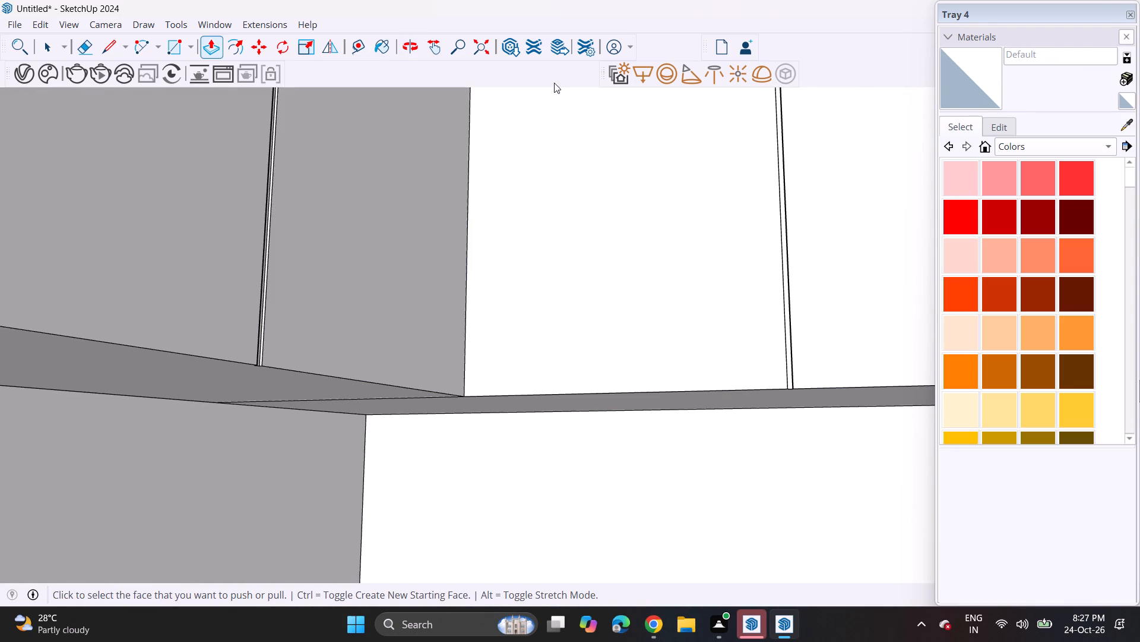
pyautogui.click(581, 395)
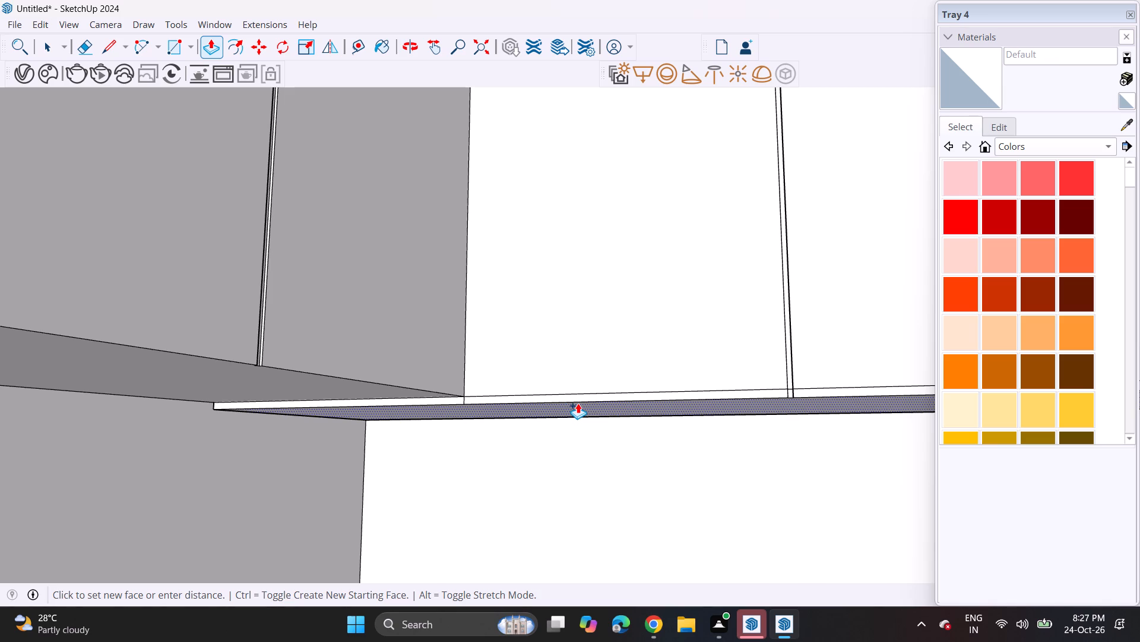
pyautogui.click(578, 403)
# Lower the corner section of the window-side wall cabinets' underside by the same Push/Pull distance.
pyautogui.click(409, 386)
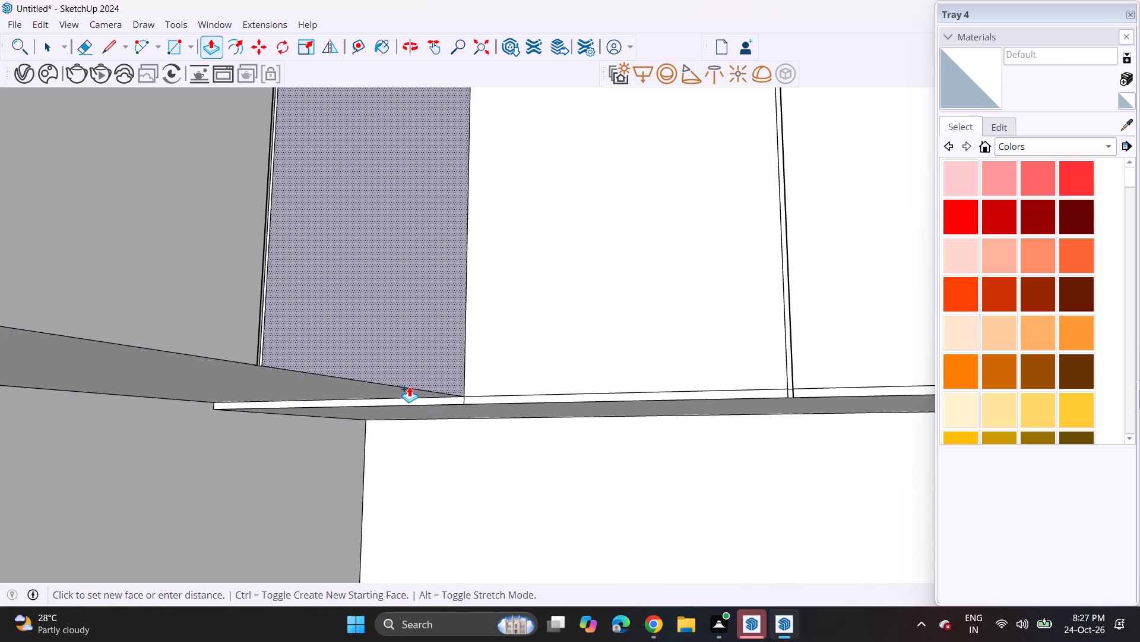
pyautogui.press('Escape')
pyautogui.doubleClick(383, 397)
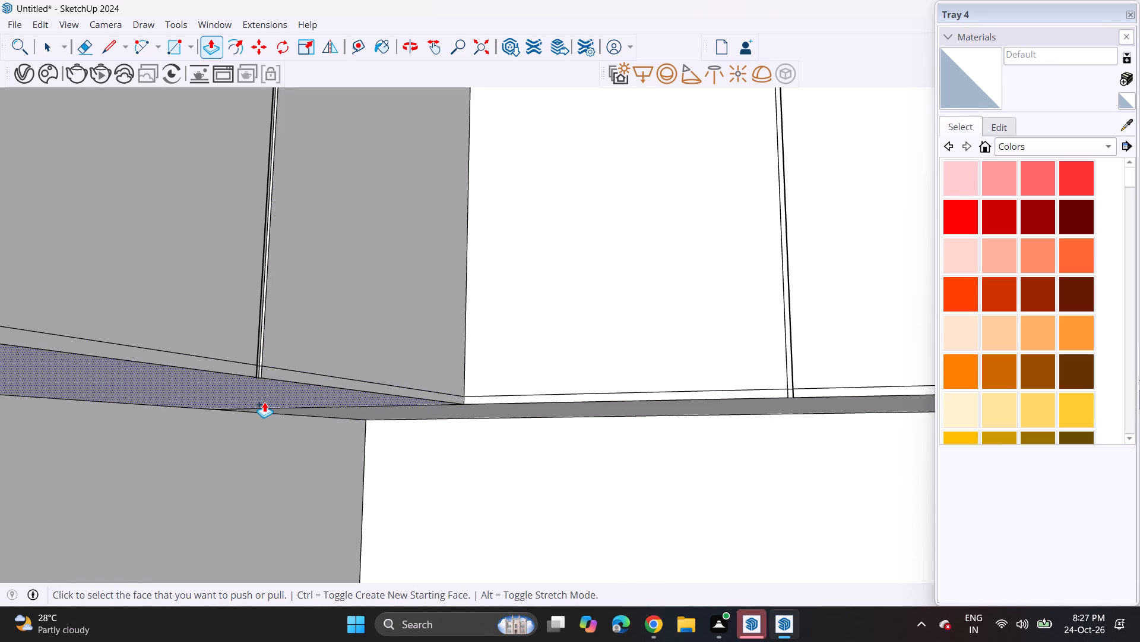
# Push the small strip below the back-wall wall cabinets' first groove from the corner slightly inward freehand.
pyautogui.click(88, 49)
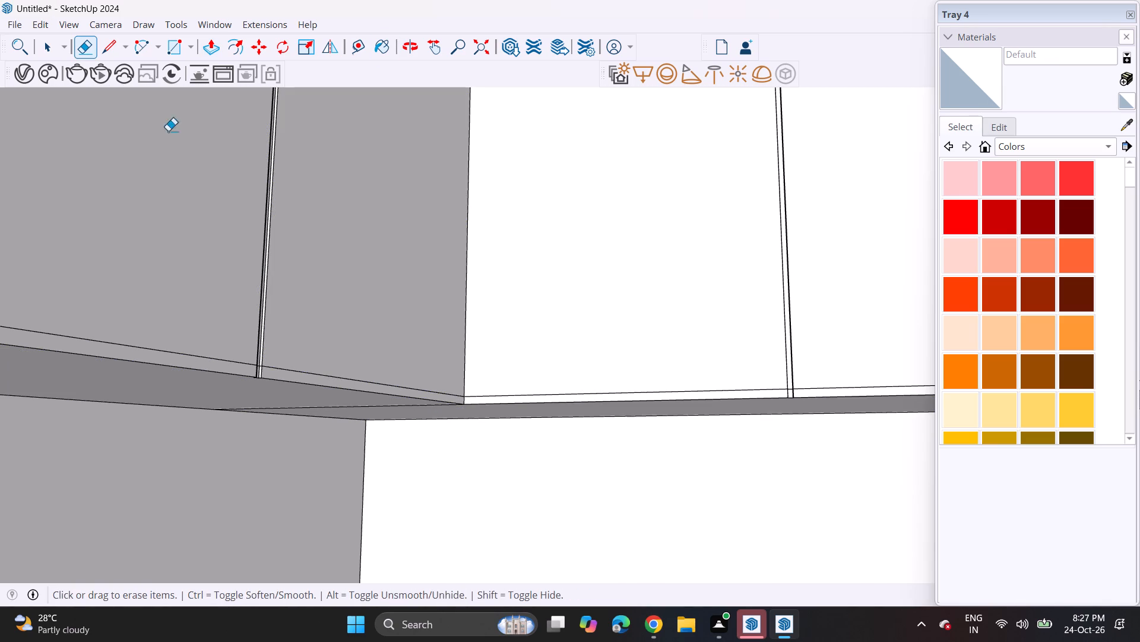
pyautogui.scroll(4, 826, 455)
pyautogui.scroll(3, 799, 385)
pyautogui.moveTo(771, 344); pyautogui.dragTo(629, 416, button='middle')
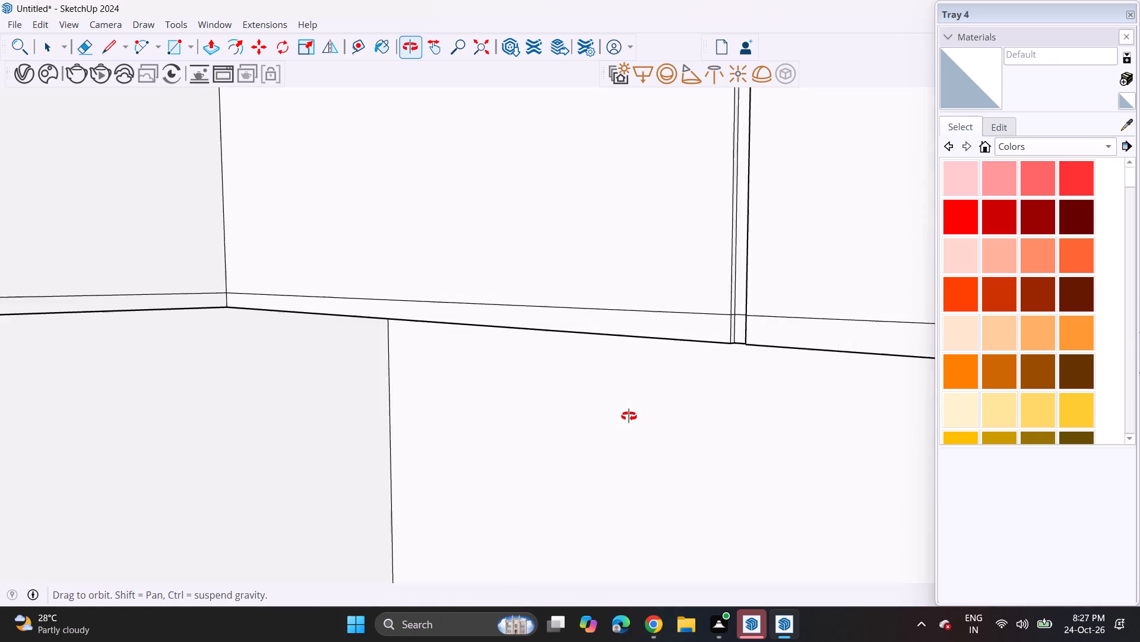
pyautogui.moveTo(629, 416); pyautogui.dragTo(622, 416, button='middle')
pyautogui.click(209, 51)
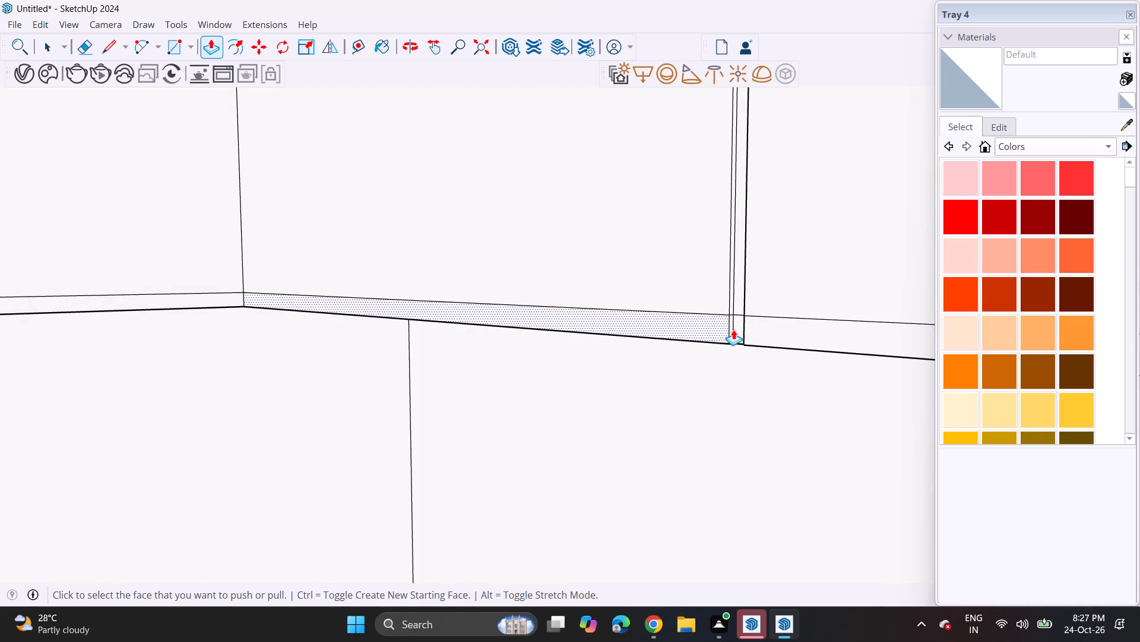
pyautogui.click(739, 330)
pyautogui.click(727, 332)
# Push the strips below the second and third grooves of the back-wall wall cabinets inward by the same depth.
pyautogui.scroll(1, 610, 324)
pyautogui.scroll(-6, 610, 324)
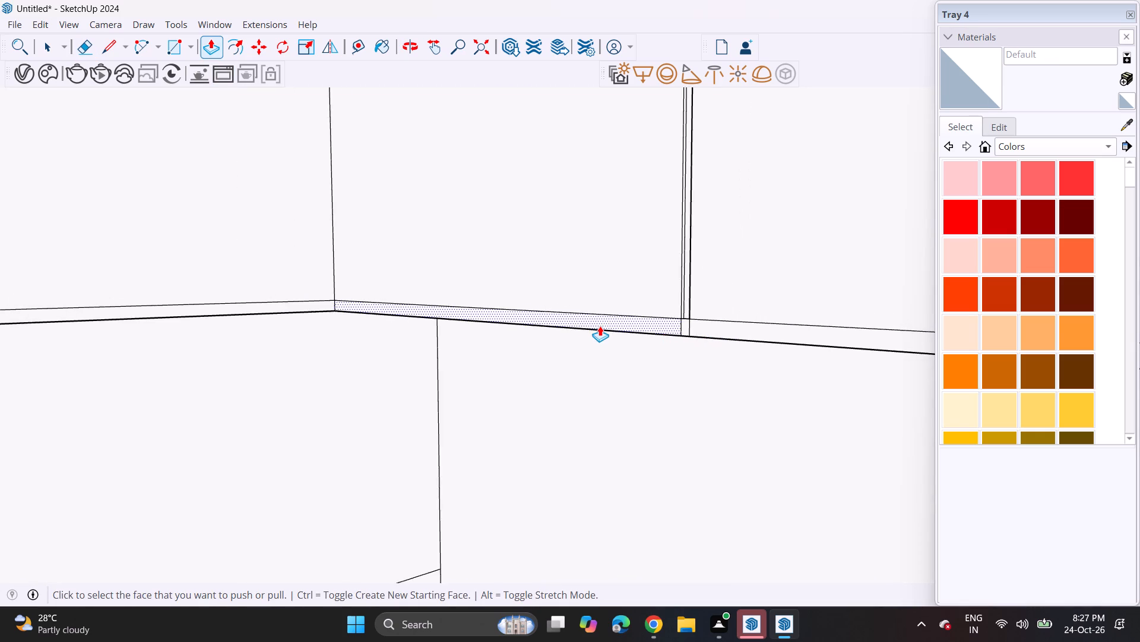
pyautogui.scroll(-2, 600, 326)
pyautogui.scroll(1, 600, 326)
pyautogui.scroll(-1, 600, 326)
pyautogui.moveTo(661, 326); pyautogui.dragTo(239, 311, button='middle')
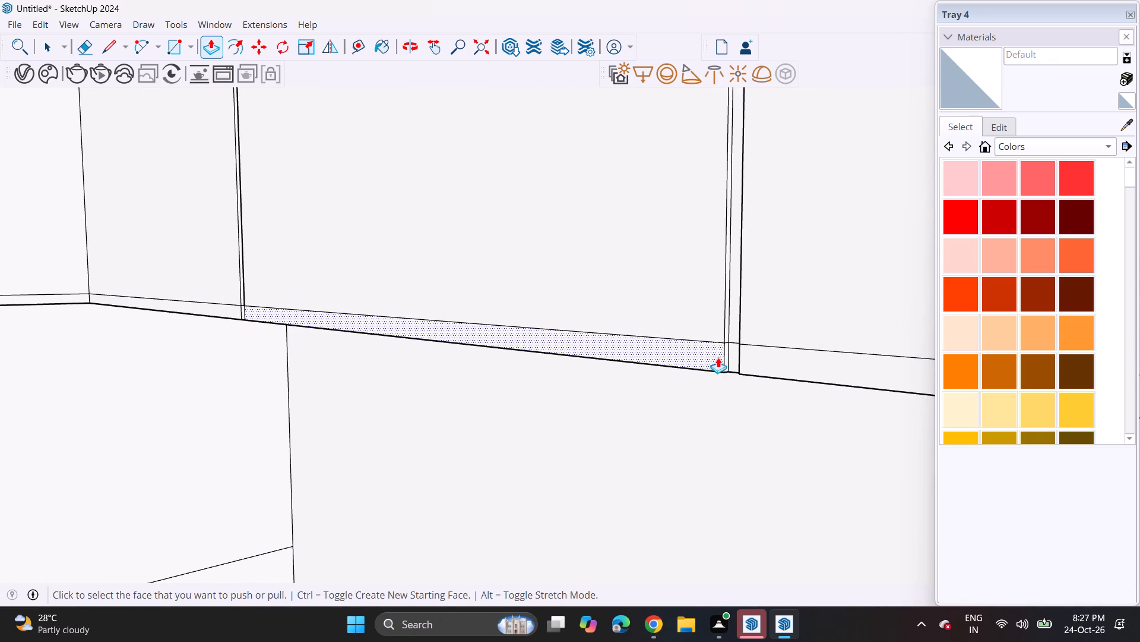
pyautogui.doubleClick(732, 358)
pyautogui.scroll(-3, 722, 357)
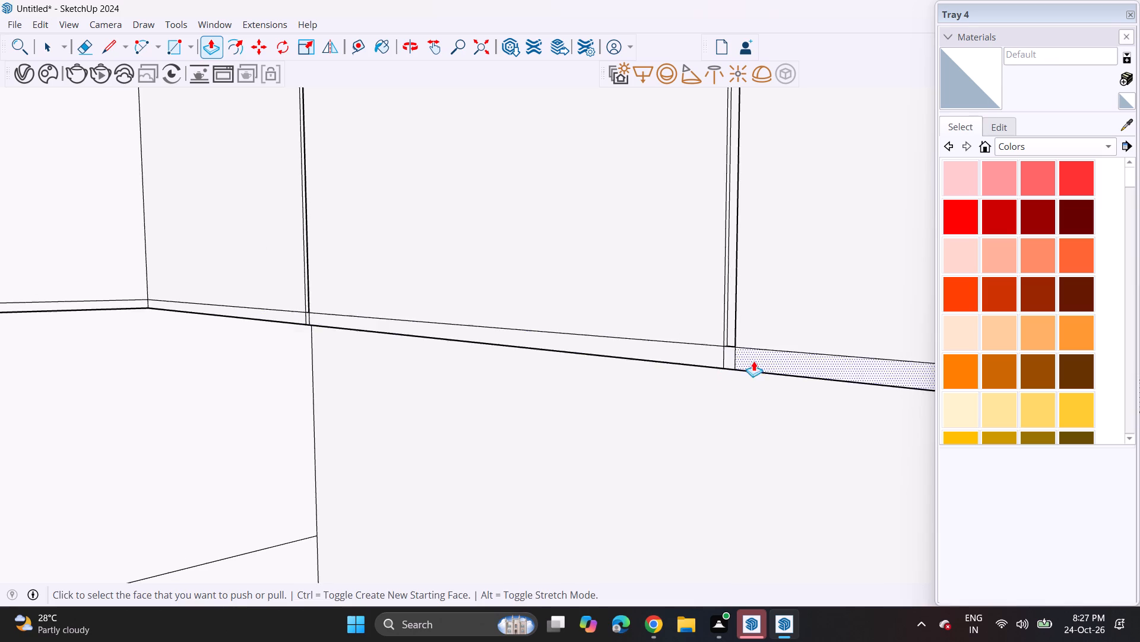
pyautogui.moveTo(753, 361); pyautogui.dragTo(156, 317, button='middle')
pyautogui.scroll(1, 154, 317)
pyautogui.scroll(-6, 151, 317)
pyautogui.scroll(1, 151, 317)
pyautogui.scroll(-4, 151, 323)
pyautogui.scroll(6, 391, 372)
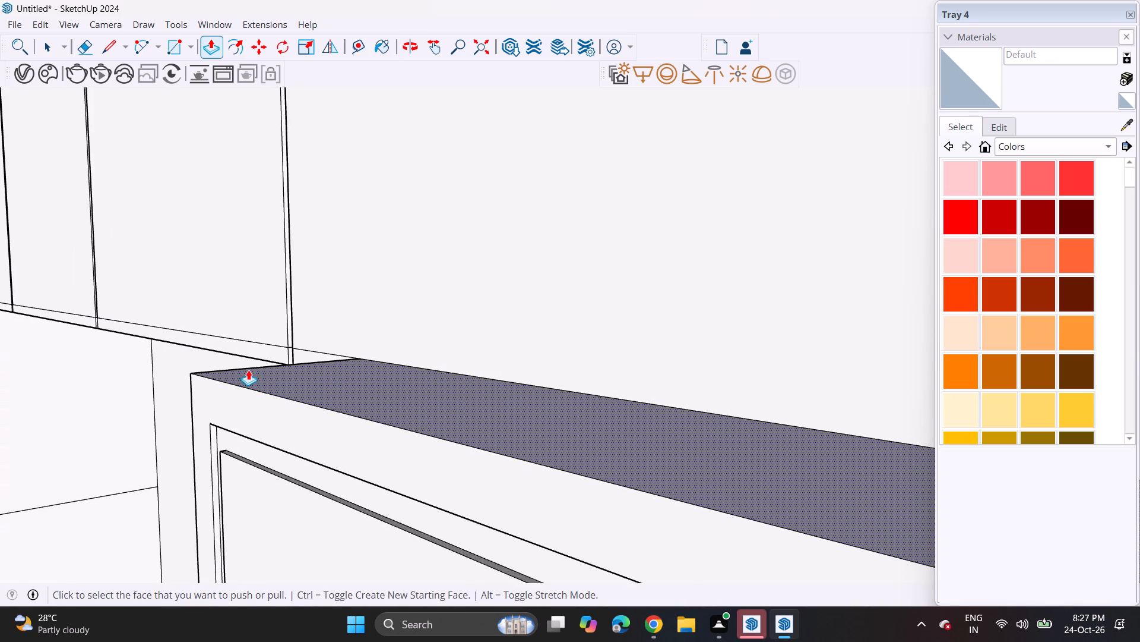
pyautogui.moveTo(249, 370); pyautogui.dragTo(331, 404, button='middle')
pyautogui.scroll(9, 286, 378)
pyautogui.doubleClick(277, 371)
pyautogui.scroll(-2, 277, 370)
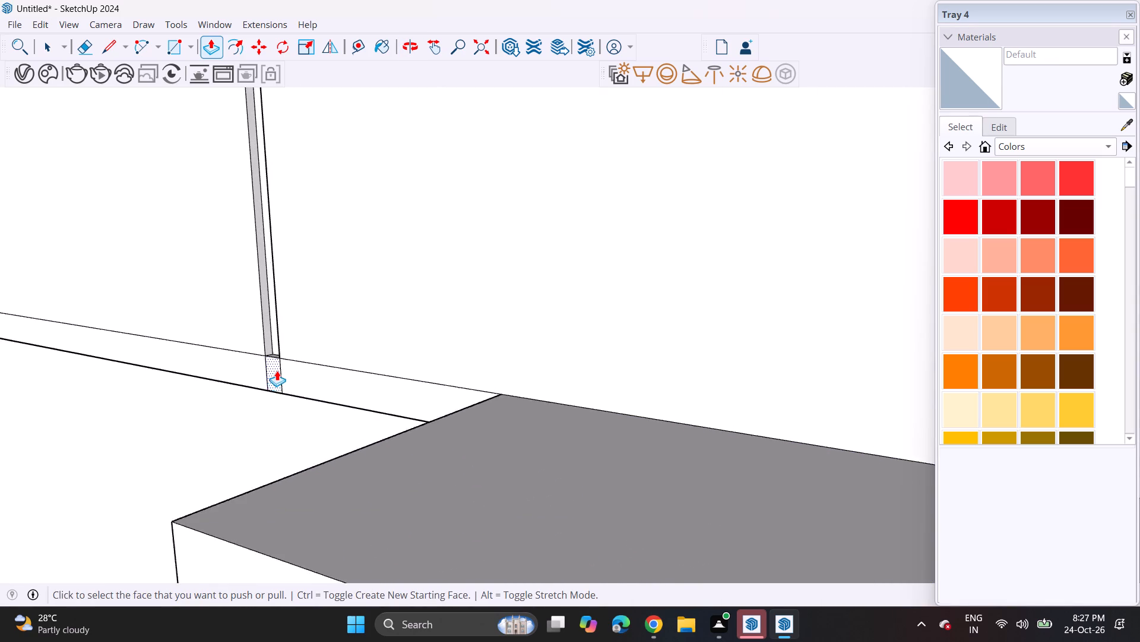
# Lower the middle and outer underside sections of the window-side wall cabinets level with the corner section.
pyautogui.scroll(-20, 277, 370)
pyautogui.scroll(-2, 277, 370)
pyautogui.scroll(1, 277, 370)
pyautogui.scroll(-8, 277, 370)
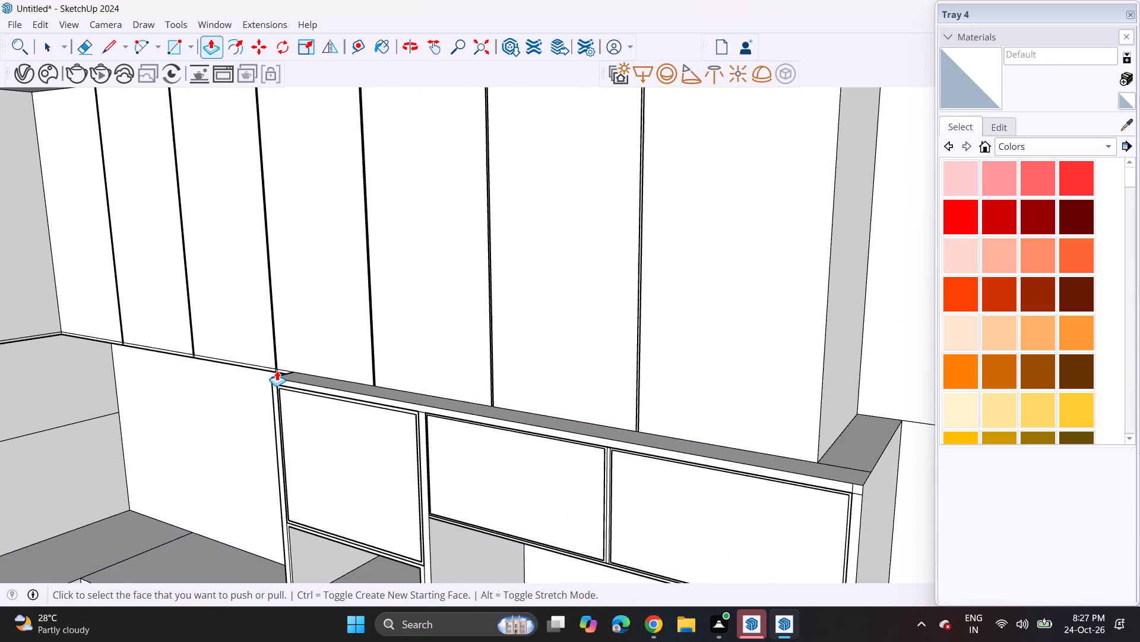
pyautogui.moveTo(277, 370); pyautogui.dragTo(611, 300, button='middle')
pyautogui.moveTo(393, 332); pyautogui.dragTo(503, 347, button='middle')
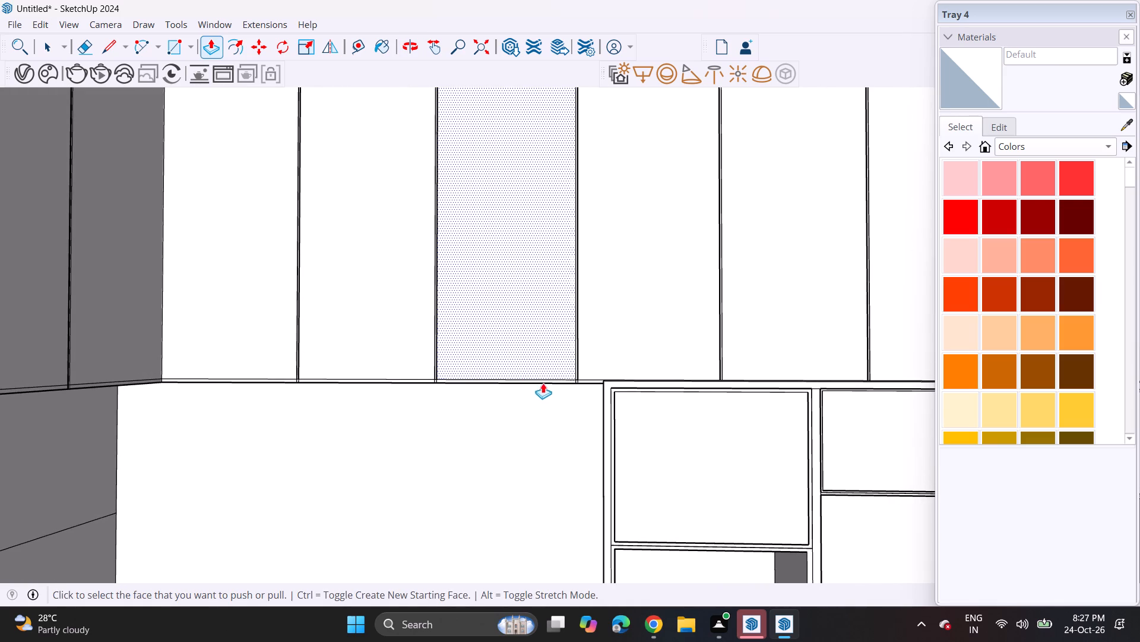
pyautogui.moveTo(567, 397); pyautogui.dragTo(461, 402, button='middle')
pyautogui.scroll(-1, 481, 405)
pyautogui.scroll(1, 299, 402)
pyautogui.scroll(-7, 231, 405)
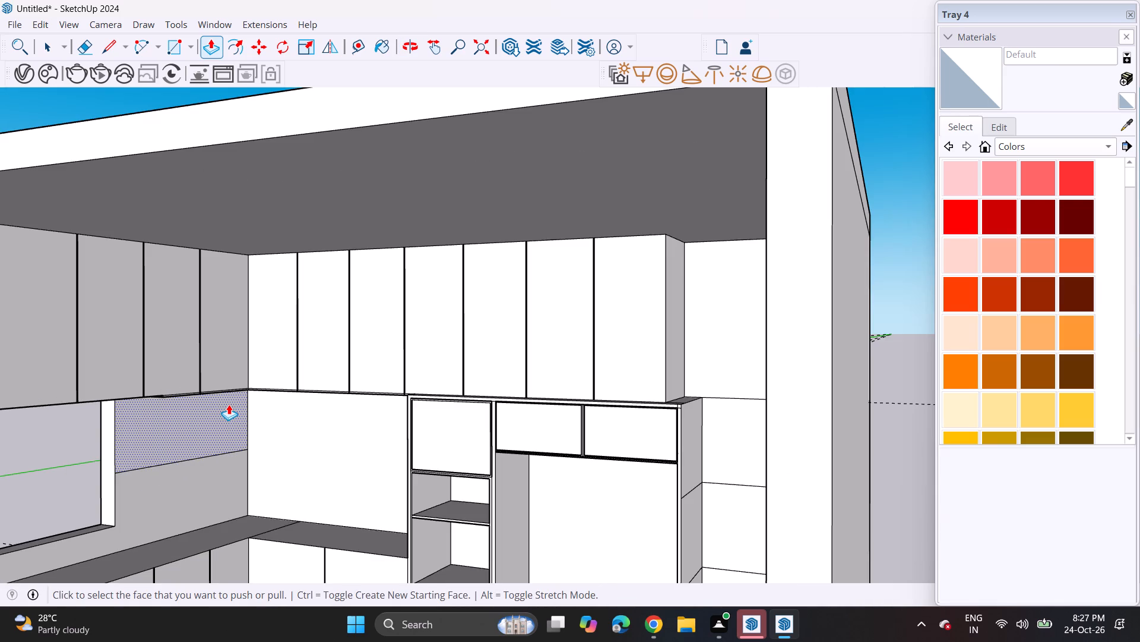
pyautogui.keyDown('shift'); pyautogui.moveTo(229, 405); pyautogui.dragTo(582, 344, button='middle'); pyautogui.keyUp('shift')
pyautogui.moveTo(570, 335); pyautogui.dragTo(517, 304, button='middle')
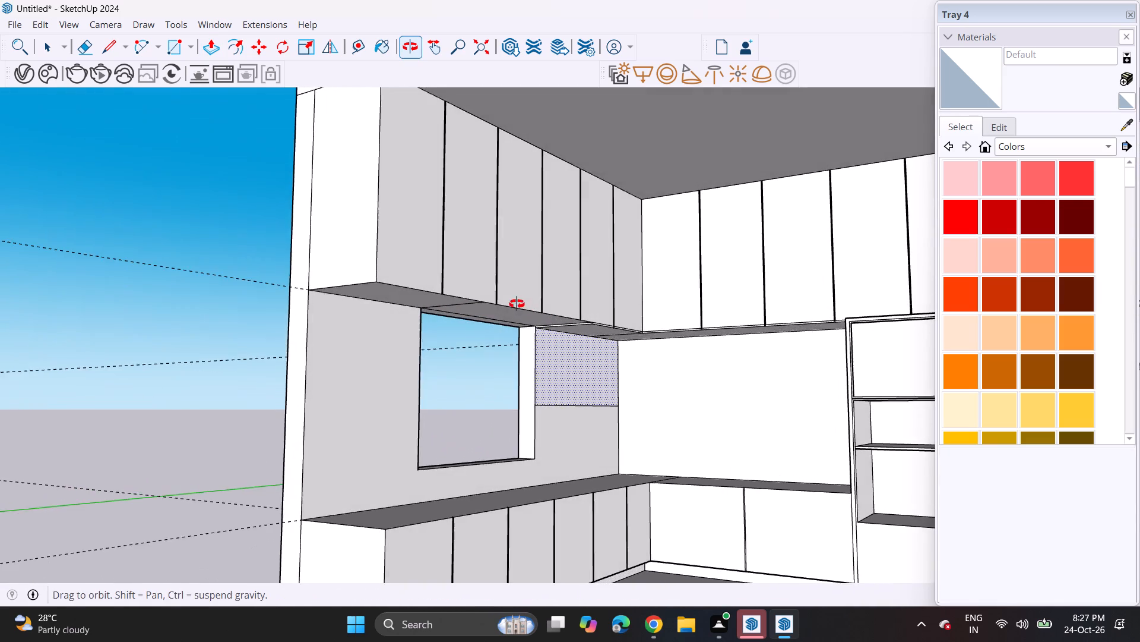
pyautogui.moveTo(517, 304); pyautogui.dragTo(515, 304, button='middle')
pyautogui.scroll(5, 518, 307)
pyautogui.scroll(-1, 534, 328)
pyautogui.scroll(2, 534, 328)
pyautogui.doubleClick(534, 328)
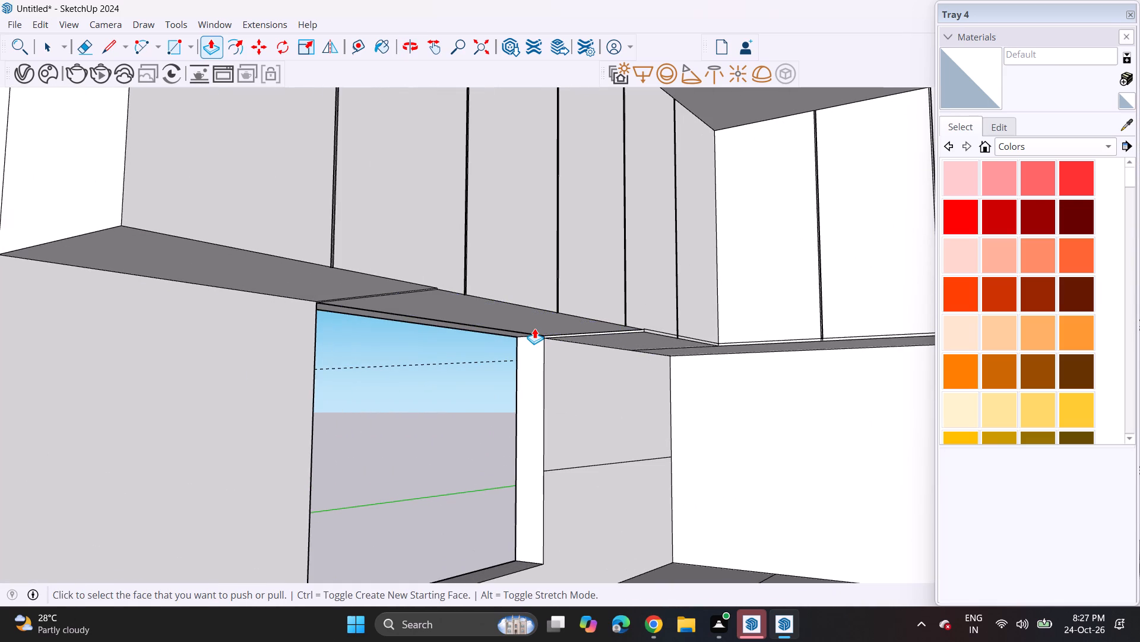
pyautogui.hotkey('ctrl', 'z')
pyautogui.click(537, 323)
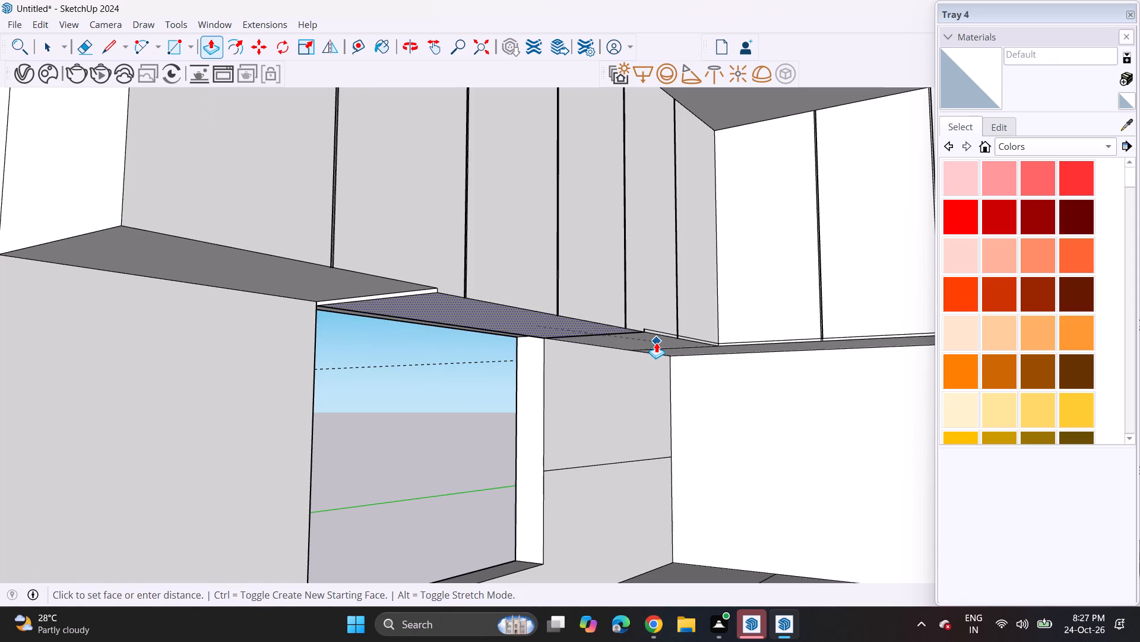
pyautogui.click(656, 342)
pyautogui.doubleClick(287, 279)
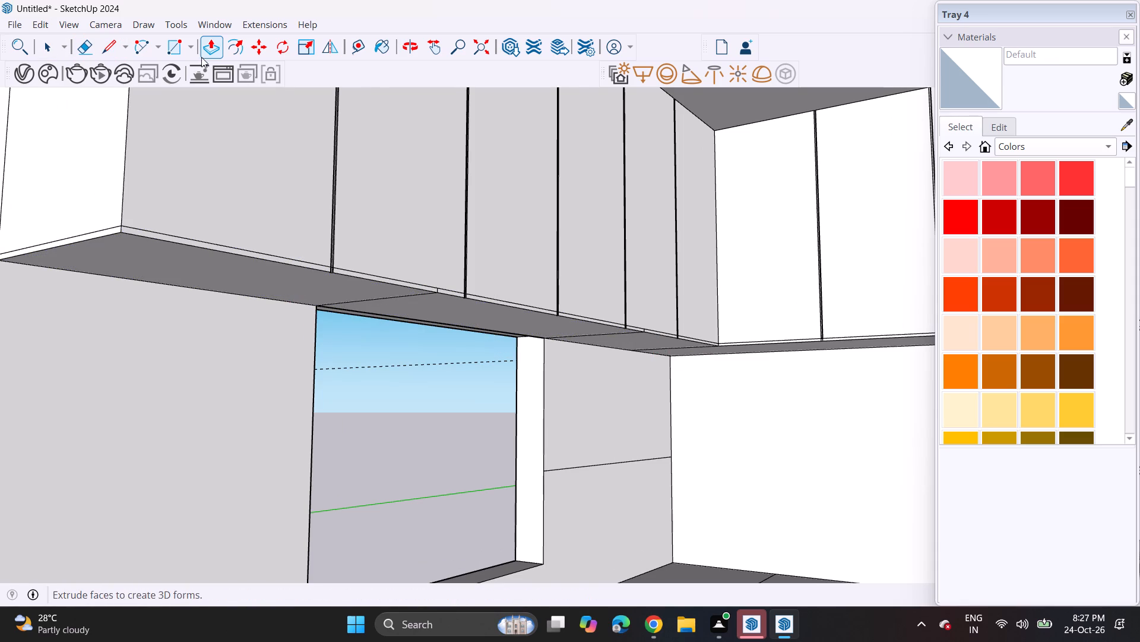
# Push the small strip below the outermost groove of the window-side wall cabinets slightly inward freehand.
pyautogui.click(214, 48)
pyautogui.scroll(17, 314, 220)
pyautogui.scroll(-1, 350, 326)
pyautogui.scroll(4, 350, 326)
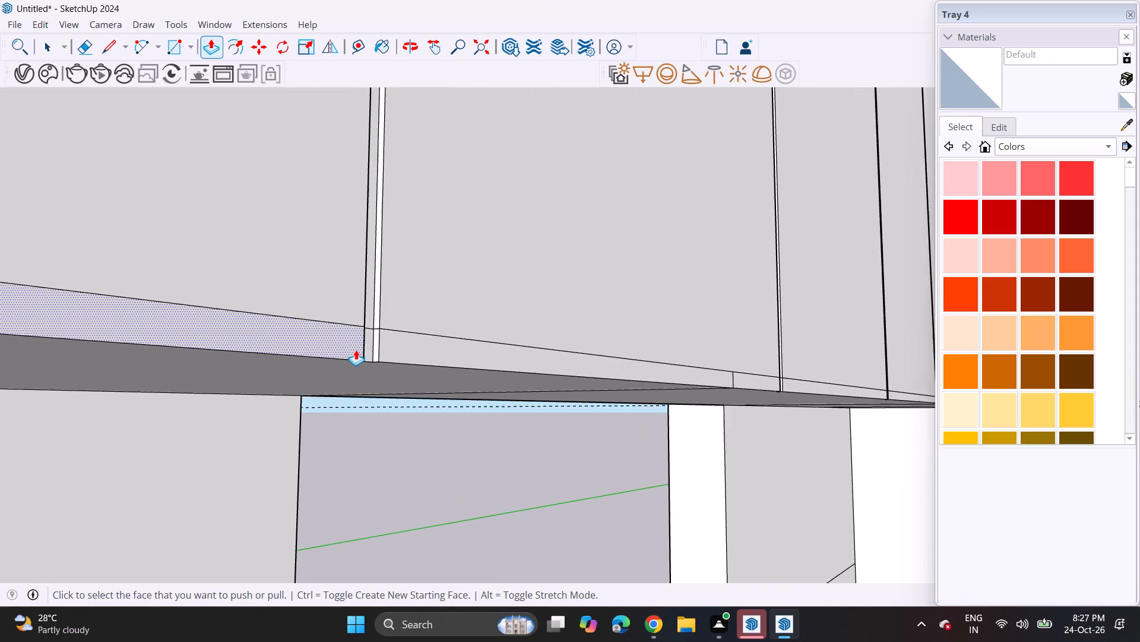
pyautogui.scroll(4, 356, 350)
pyautogui.click(380, 345)
pyautogui.click(391, 356)
# Push the strips below the second and third grooves of the window-side wall cabinets inward by the same depth.
pyautogui.scroll(-7, 498, 385)
pyautogui.scroll(7, 710, 390)
pyautogui.keyDown('shift'); pyautogui.moveTo(748, 385); pyautogui.dragTo(281, 385, button='middle'); pyautogui.keyUp('shift')
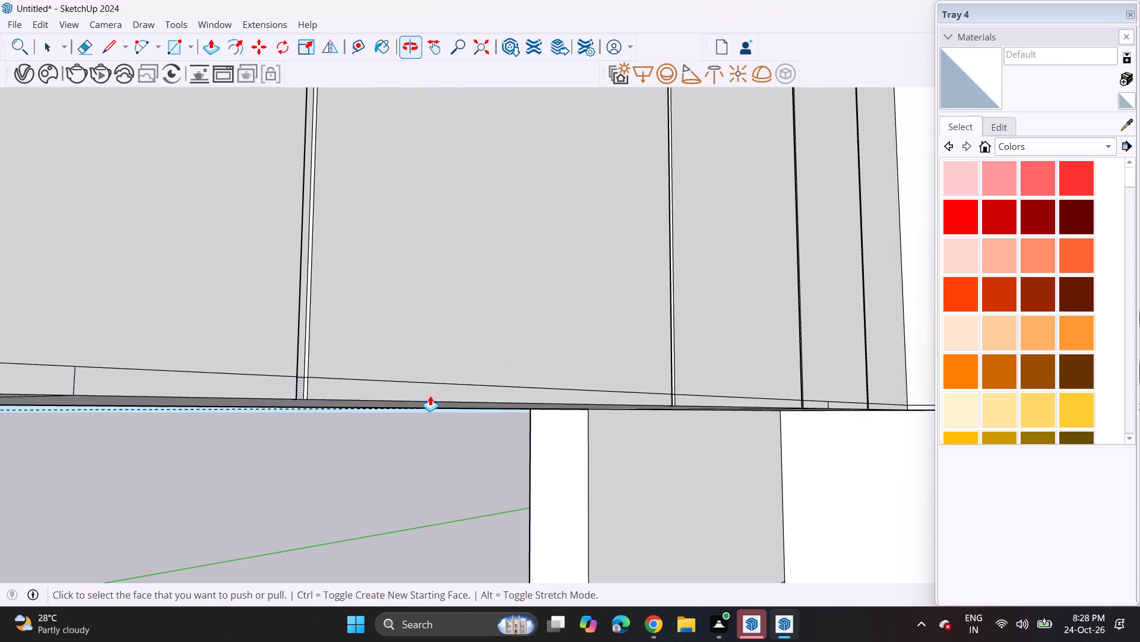
pyautogui.moveTo(682, 408); pyautogui.dragTo(844, 390, button='middle')
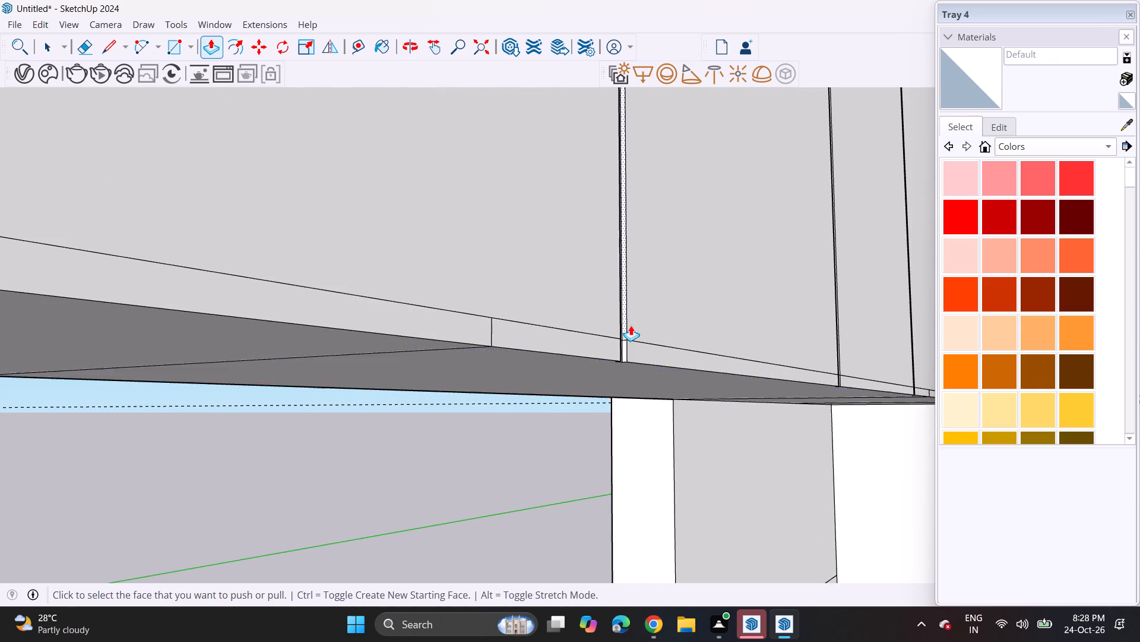
pyautogui.scroll(8, 631, 325)
pyautogui.moveTo(614, 372); pyautogui.dragTo(536, 379, button='middle')
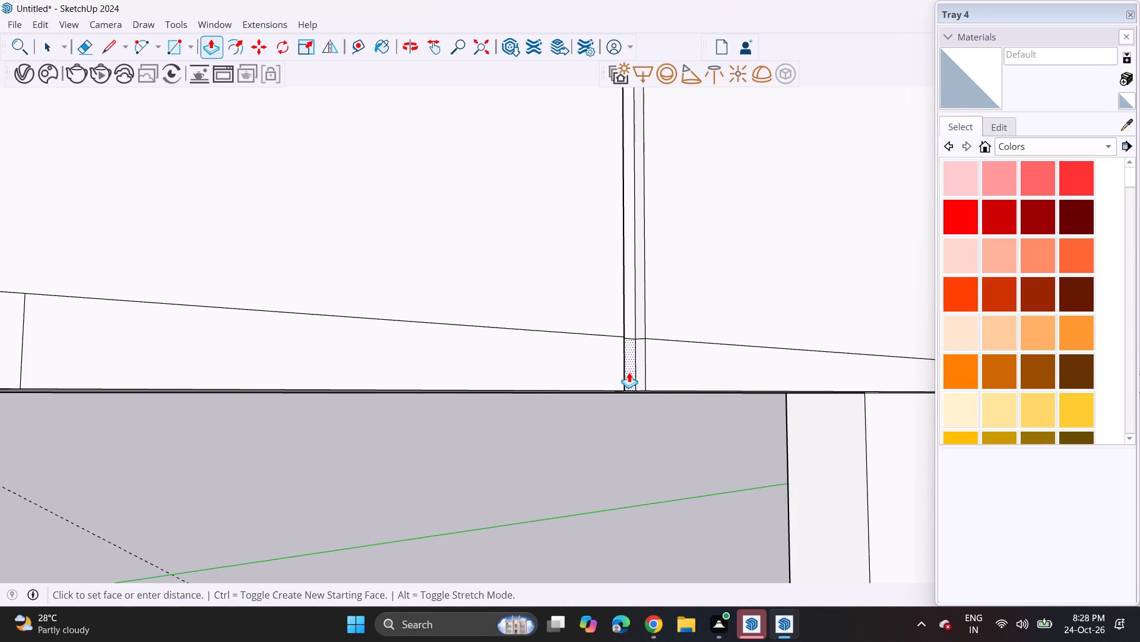
pyautogui.doubleClick(629, 372)
pyautogui.scroll(-16, 628, 372)
pyautogui.keyDown('shift'); pyautogui.moveTo(702, 347); pyautogui.dragTo(191, 347, button='middle'); pyautogui.keyUp('shift')
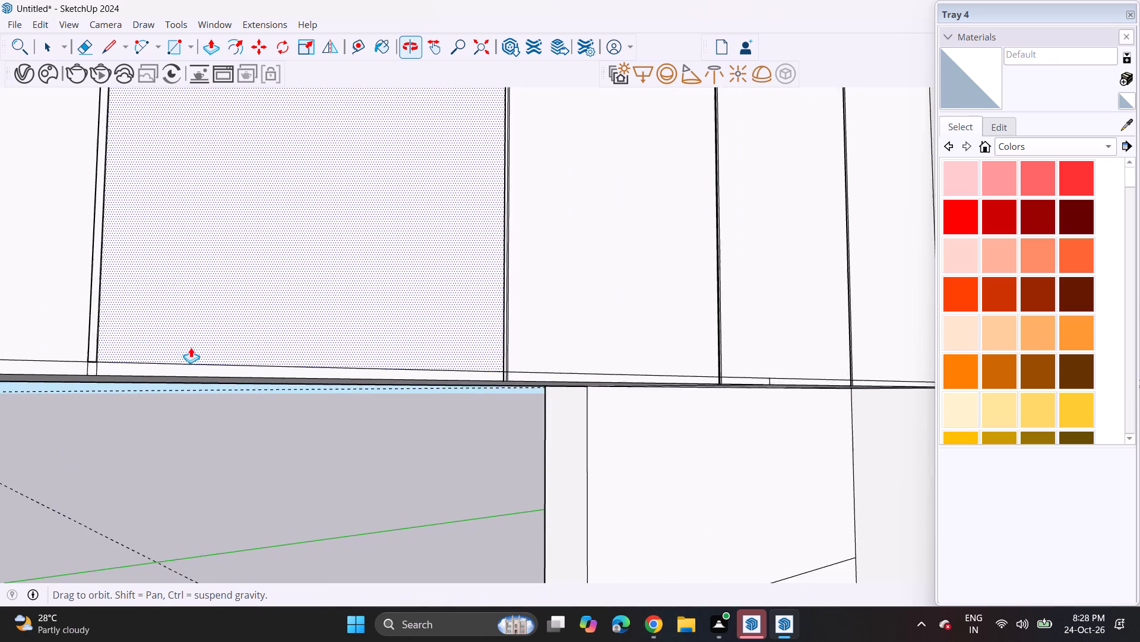
pyautogui.scroll(8, 487, 354)
pyautogui.doubleClick(479, 388)
# Push the strips below the fourth and fifth grooves of the window-side wall cabinets inward by the same depth.
pyautogui.scroll(-4, 479, 388)
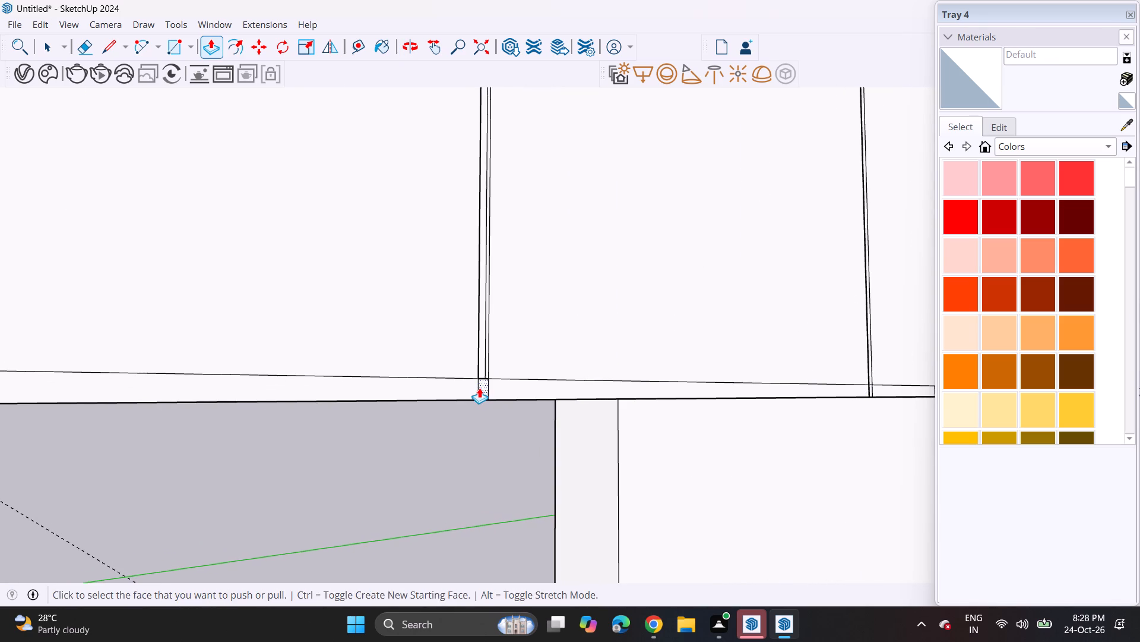
pyautogui.scroll(-2, 479, 388)
pyautogui.moveTo(700, 387); pyautogui.dragTo(376, 380, button='middle')
pyautogui.scroll(11, 471, 391)
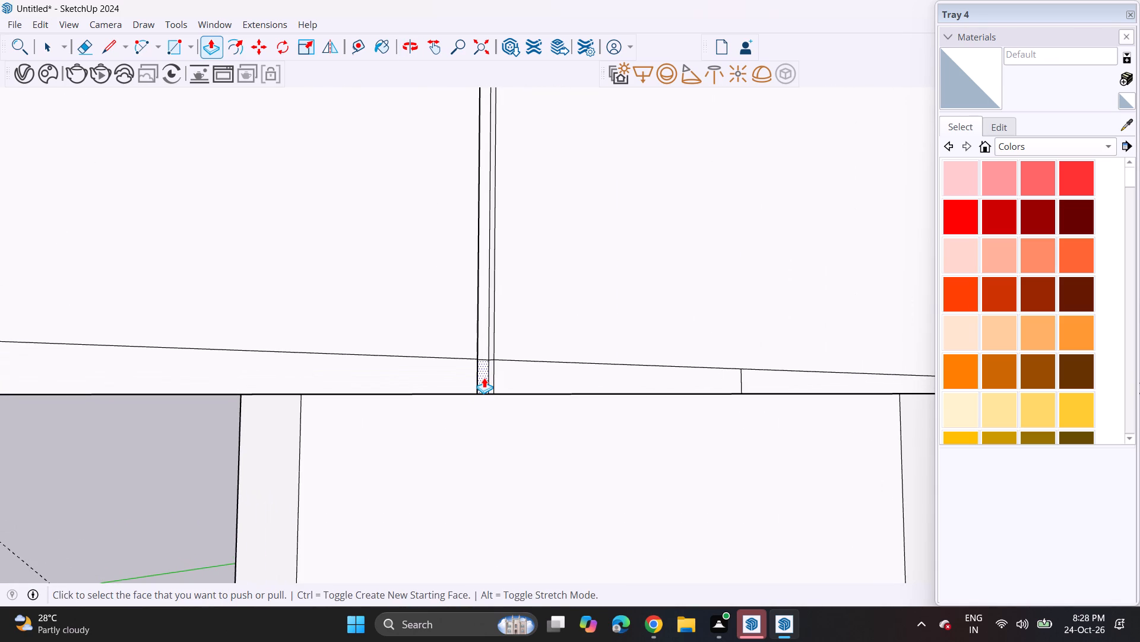
pyautogui.doubleClick(484, 377)
pyautogui.scroll(-6, 484, 377)
pyautogui.scroll(2, 484, 377)
pyautogui.scroll(-5, 484, 377)
pyautogui.scroll(1, 484, 377)
pyautogui.scroll(-4, 484, 377)
pyautogui.keyDown('shift'); pyautogui.moveTo(718, 394); pyautogui.dragTo(565, 394, button='middle'); pyautogui.keyUp('shift')
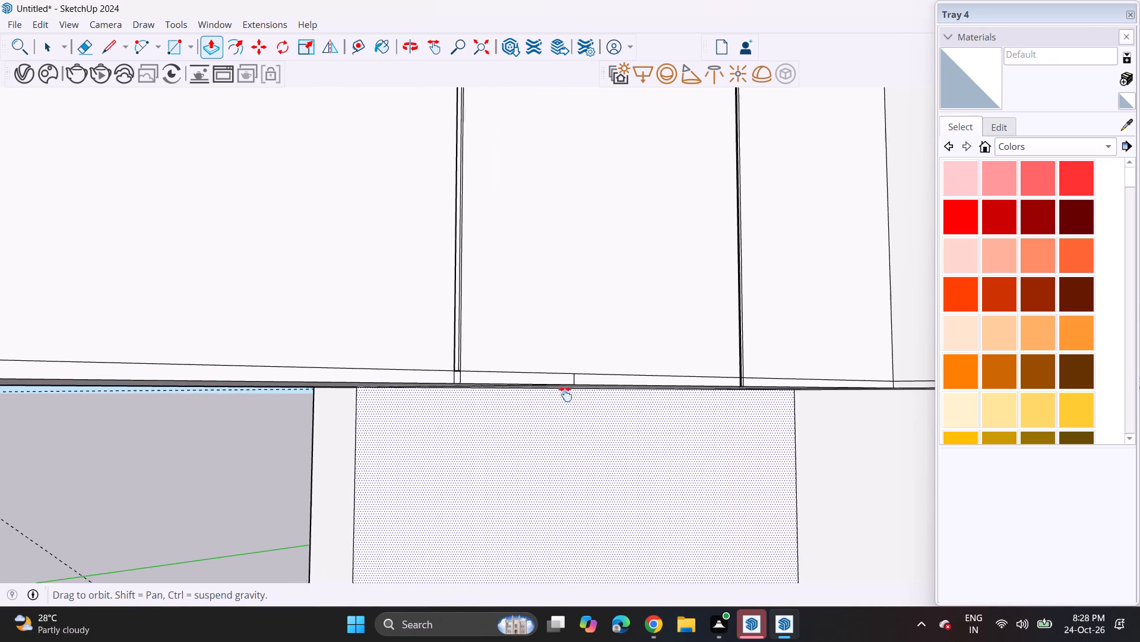
pyautogui.keyDown('shift'); pyautogui.moveTo(565, 394); pyautogui.dragTo(531, 394, button='middle'); pyautogui.keyUp('shift')
pyautogui.scroll(12, 411, 376)
pyautogui.doubleClick(472, 392)
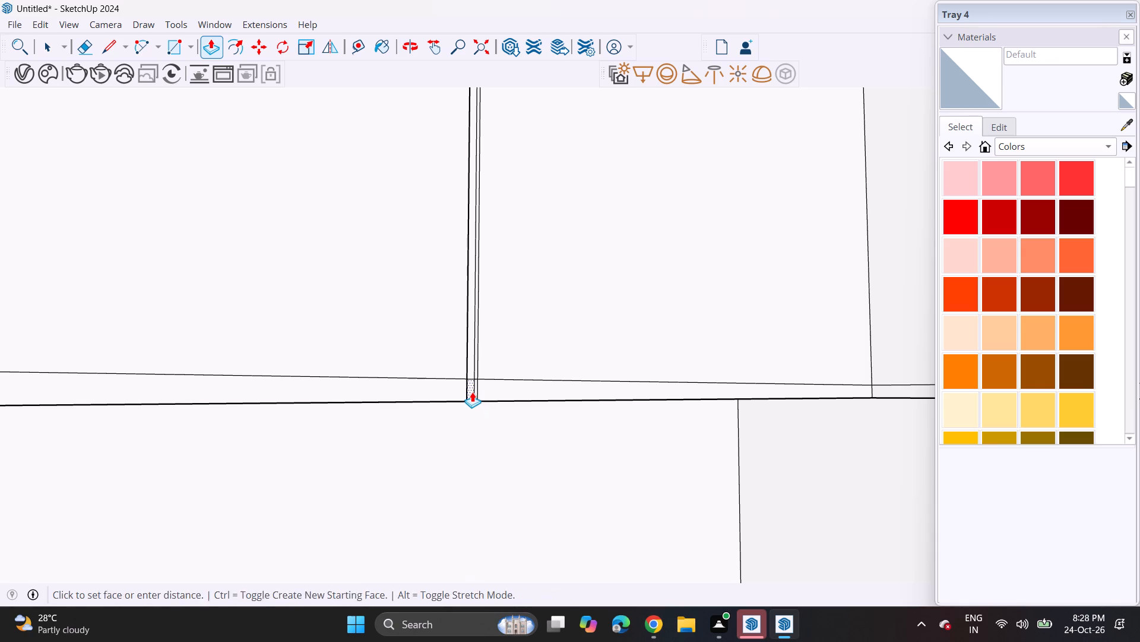
# Erase the two short lines below the groove nearest the corner on the window-side wall cabinets.
pyautogui.click(80, 42)
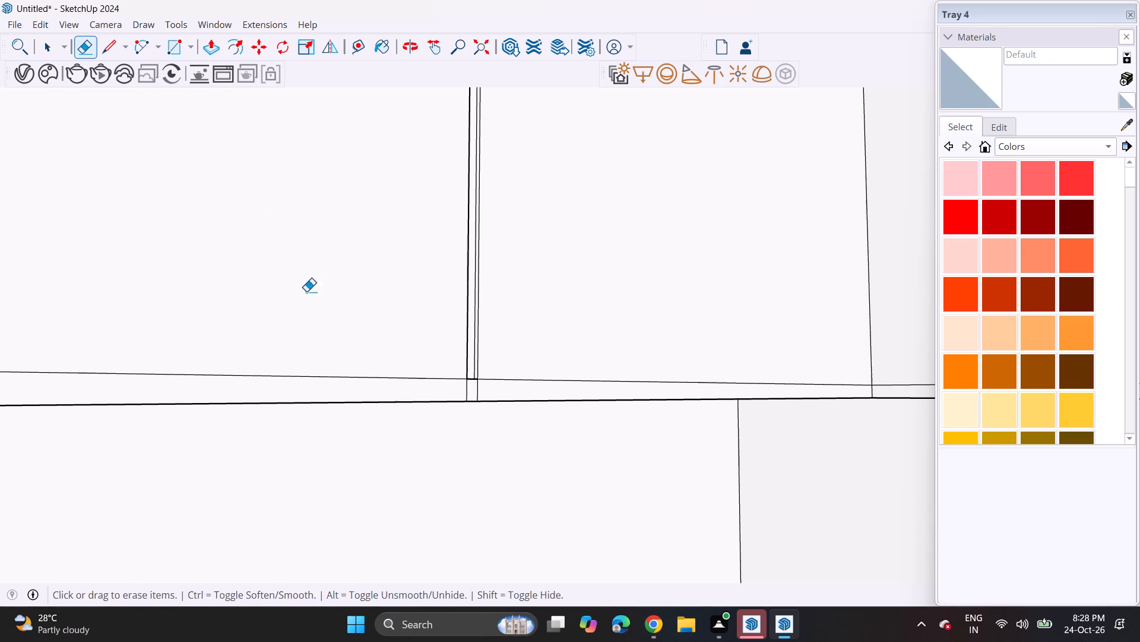
pyautogui.click(464, 394)
pyautogui.click(471, 394)
pyautogui.moveTo(471, 394); pyautogui.dragTo(466, 392)
pyautogui.moveTo(463, 390); pyautogui.dragTo(456, 387)
pyautogui.moveTo(456, 387); pyautogui.dragTo(454, 386)
pyautogui.moveTo(454, 385); pyautogui.dragTo(479, 392)
pyautogui.scroll(-8, 469, 392)
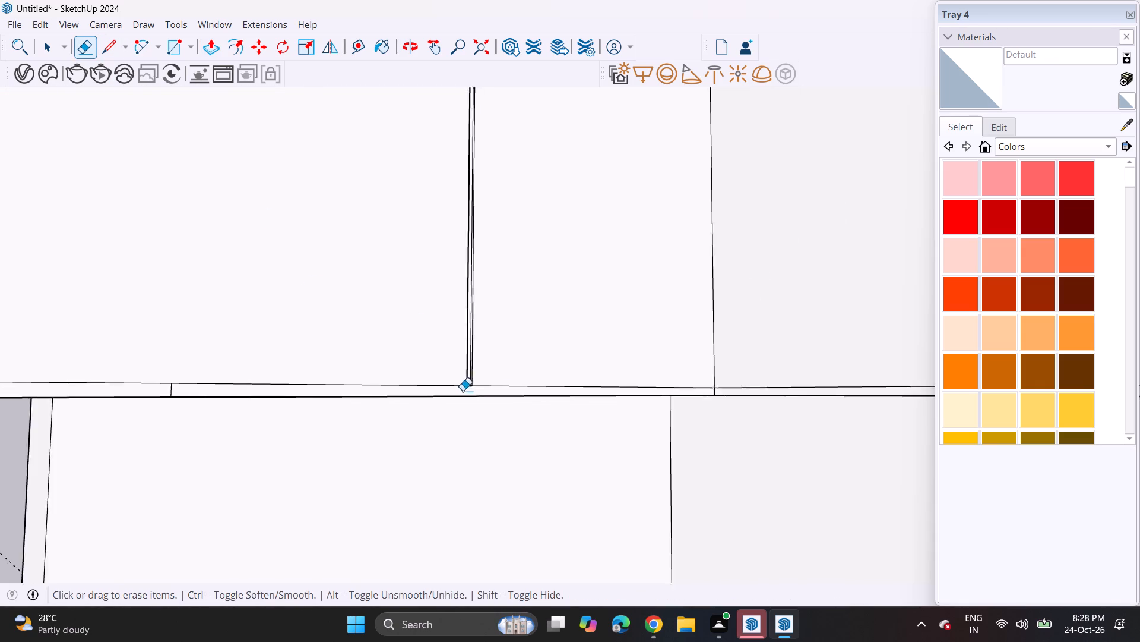
pyautogui.scroll(-6, 463, 391)
pyautogui.keyDown('shift'); pyautogui.scroll(-1, 617, 389); pyautogui.keyUp('shift')
# Erase the leftover seam line across the underside of the window-side wall cabinets.
pyautogui.keyDown('shift'); pyautogui.moveTo(7, 421); pyautogui.dragTo(261, 418, button='middle'); pyautogui.keyUp('shift')
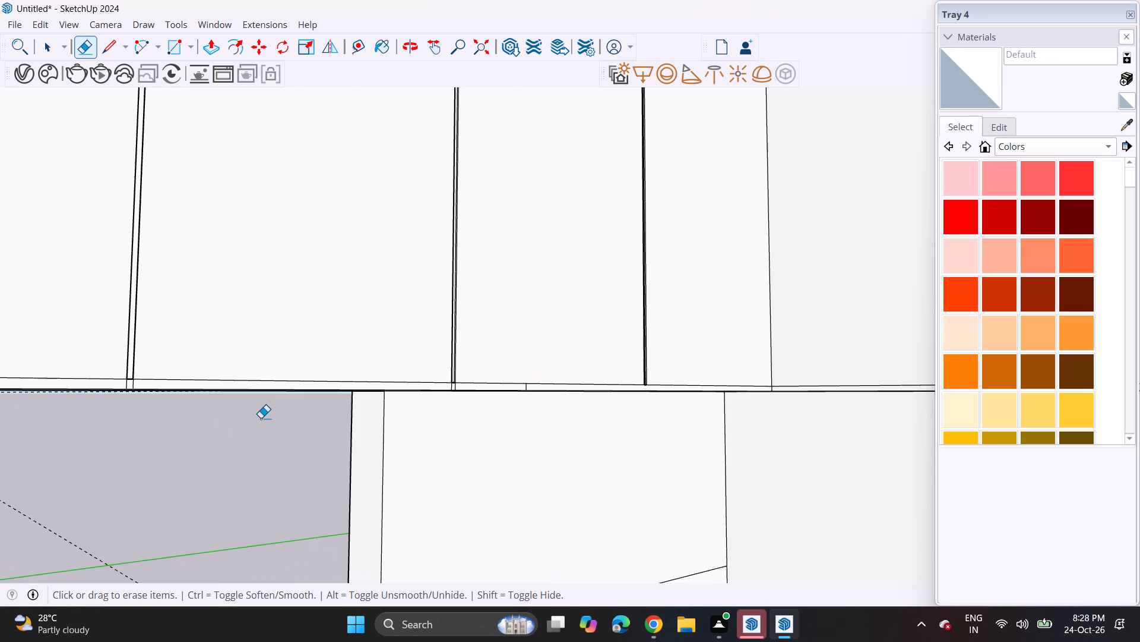
pyautogui.moveTo(362, 393); pyautogui.dragTo(357, 305, button='middle')
pyautogui.moveTo(406, 367); pyautogui.dragTo(441, 389)
pyautogui.scroll(-7, 442, 393)
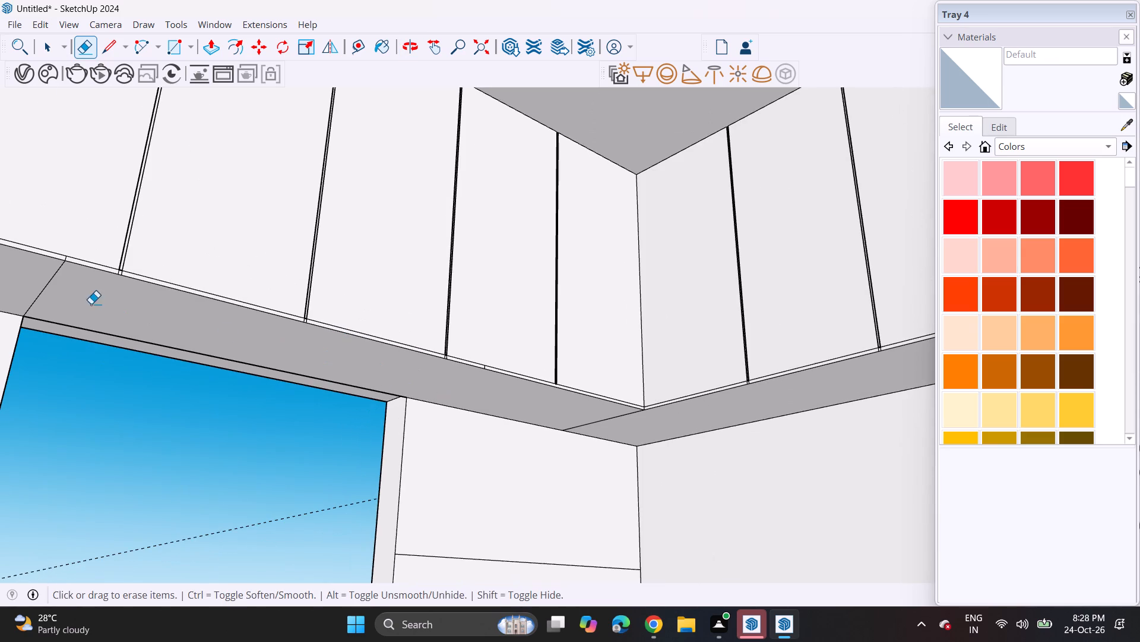
pyautogui.click(40, 277)
pyautogui.moveTo(17, 273); pyautogui.dragTo(93, 317)
# Erase the short seam and the two lines below the second groove from the corner on the window-side cabinets' bottom strip.
pyautogui.moveTo(230, 304); pyautogui.dragTo(206, 380, button='middle')
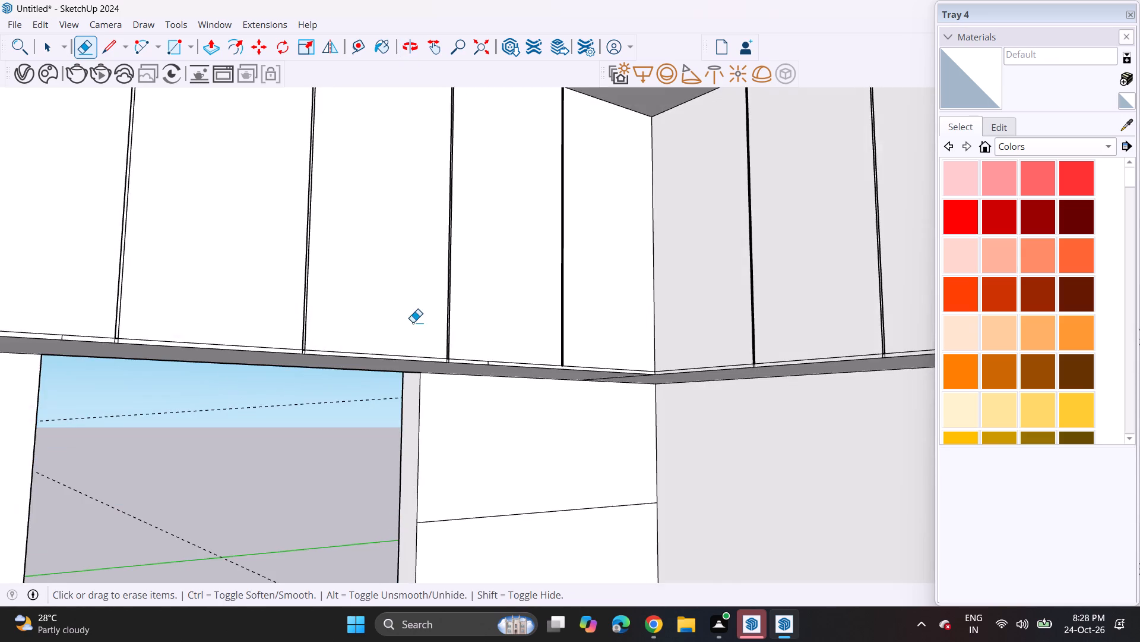
pyautogui.scroll(4, 413, 322)
pyautogui.scroll(14, 501, 361)
pyautogui.click(535, 377)
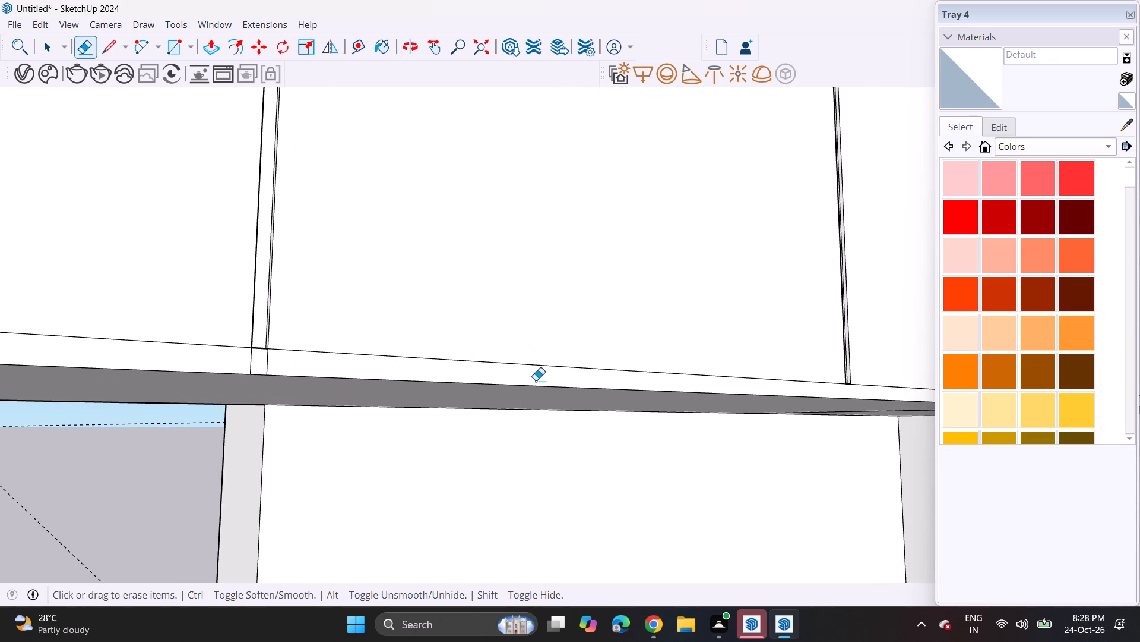
pyautogui.moveTo(246, 365); pyautogui.dragTo(273, 368)
pyautogui.scroll(-7, 269, 367)
pyautogui.scroll(1, 264, 366)
pyautogui.scroll(-4, 264, 366)
pyautogui.scroll(2, 267, 366)
pyautogui.scroll(-6, 268, 366)
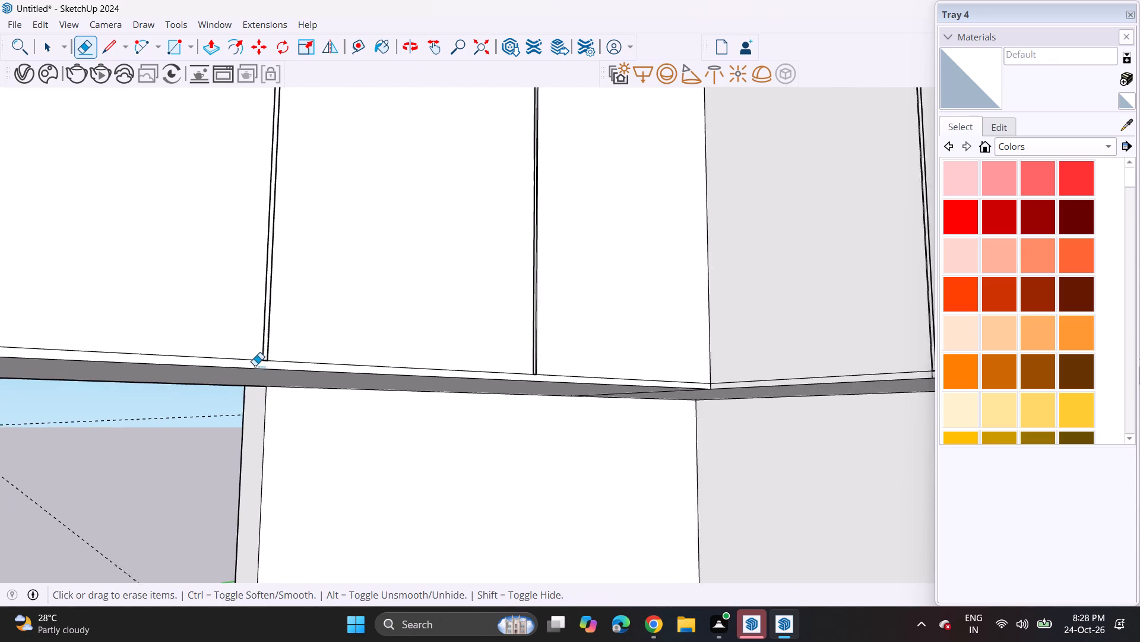
# Erase the two short lines below the third groove from the corner on the window-side wall cabinets.
pyautogui.keyDown('shift'); pyautogui.moveTo(123, 337); pyautogui.dragTo(544, 350, button='middle'); pyautogui.keyUp('shift')
pyautogui.scroll(12, 298, 376)
pyautogui.moveTo(383, 355); pyautogui.dragTo(407, 363)
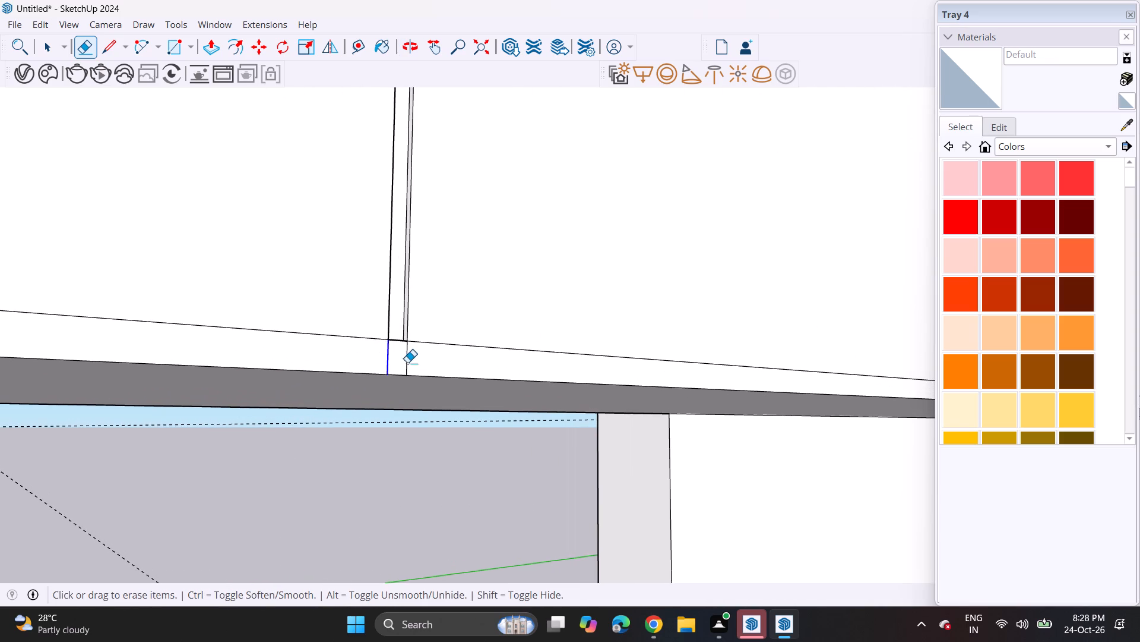
pyautogui.moveTo(407, 363); pyautogui.dragTo(423, 364)
pyautogui.scroll(-1, 406, 361)
pyautogui.scroll(1, 406, 361)
pyautogui.scroll(-1, 406, 361)
pyautogui.scroll(1, 404, 361)
pyautogui.scroll(-7, 404, 361)
pyautogui.scroll(1, 392, 363)
pyautogui.scroll(-11, 392, 363)
pyautogui.scroll(1, 319, 358)
pyautogui.scroll(-8, 319, 358)
pyautogui.scroll(1, 291, 351)
# Erase the two lines below the fourth groove from the corner and the short seam beside it on the window-side bottom strip.
pyautogui.keyDown('shift'); pyautogui.moveTo(248, 353); pyautogui.dragTo(493, 380, button='middle'); pyautogui.keyUp('shift')
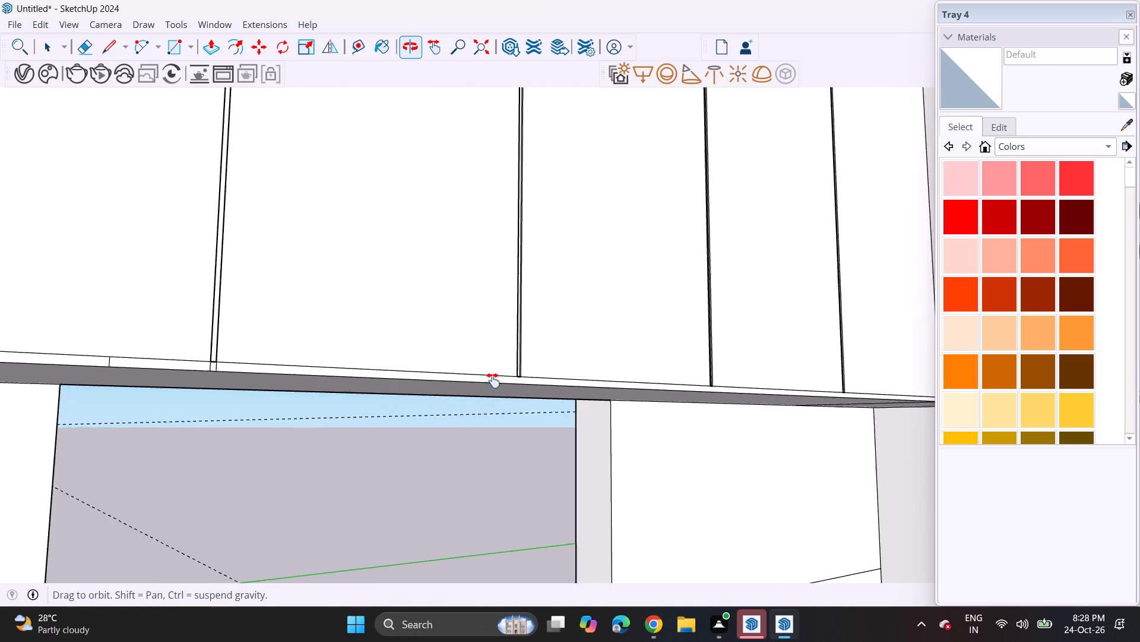
pyautogui.keyDown('shift'); pyautogui.moveTo(493, 380); pyautogui.dragTo(612, 385, button='middle'); pyautogui.keyUp('shift')
pyautogui.scroll(11, 357, 376)
pyautogui.moveTo(293, 370); pyautogui.dragTo(285, 369)
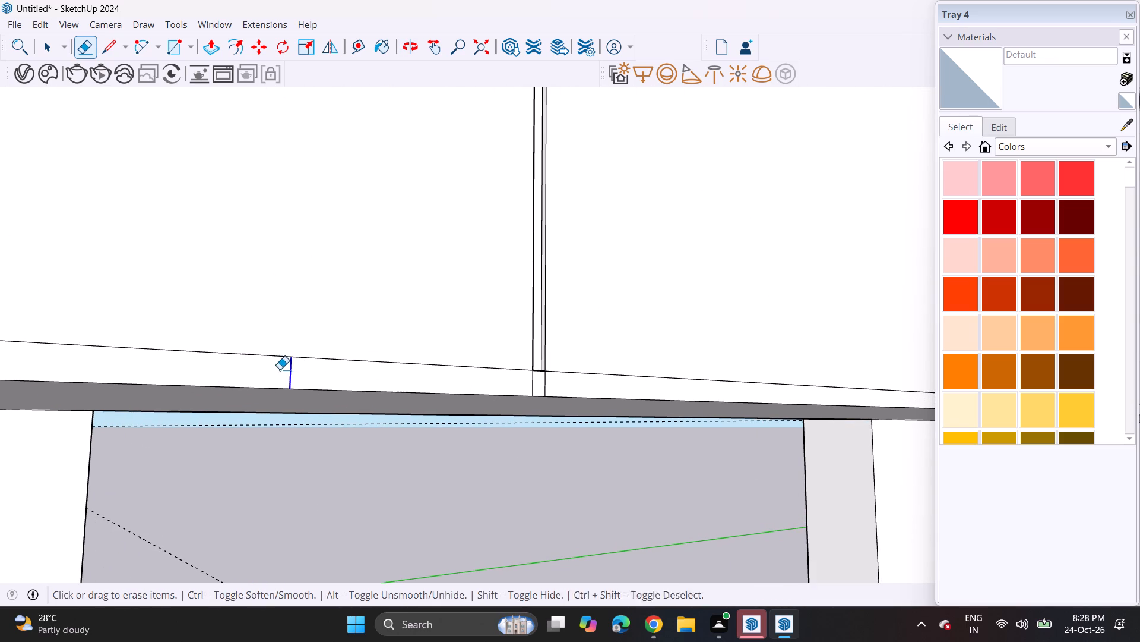
pyautogui.moveTo(530, 385); pyautogui.dragTo(578, 385)
pyautogui.scroll(-18, 500, 375)
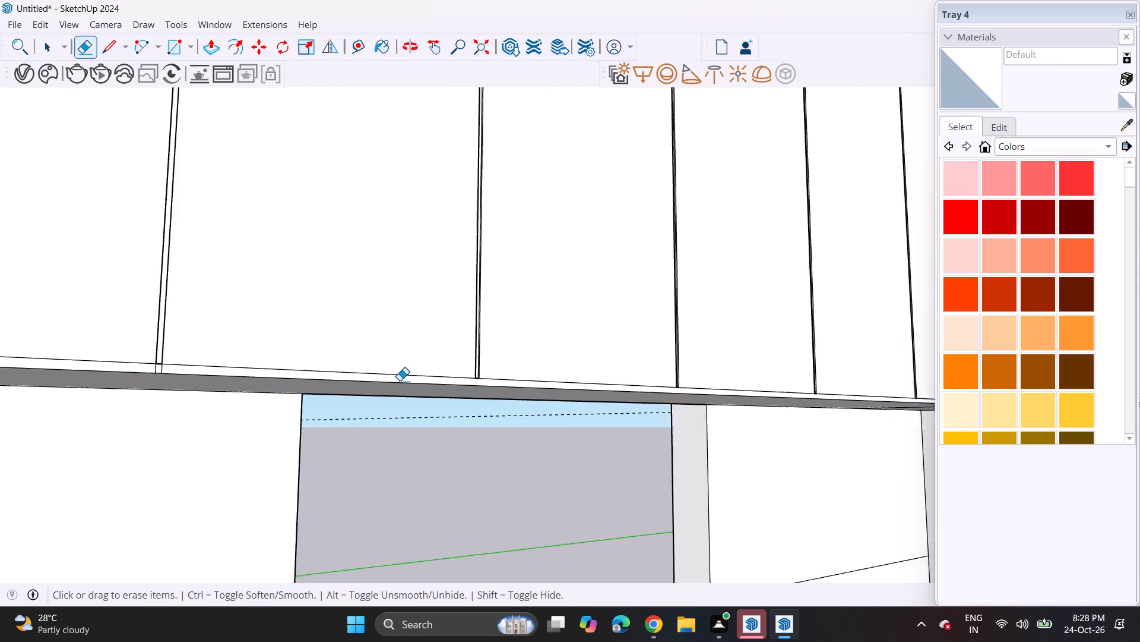
# Erase the two short lines below the outermost groove of the window-side wall cabinets.
pyautogui.scroll(-2, 400, 380)
pyautogui.scroll(19, 255, 376)
pyautogui.moveTo(298, 369); pyautogui.dragTo(320, 376)
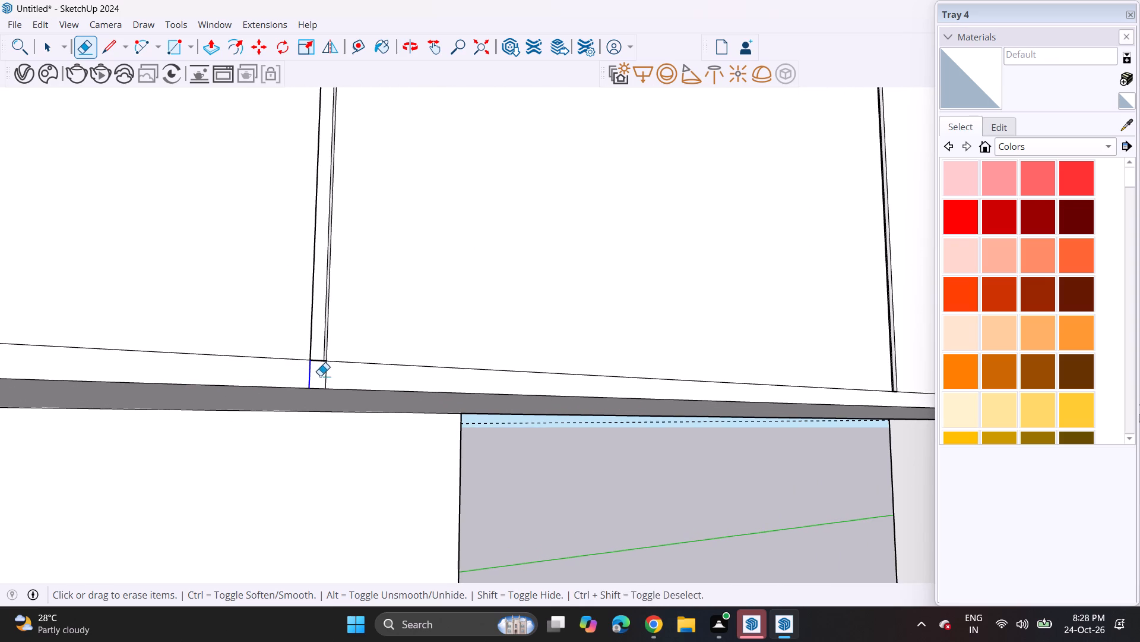
pyautogui.moveTo(320, 376); pyautogui.dragTo(321, 376)
pyautogui.click(321, 377)
pyautogui.moveTo(322, 377); pyautogui.dragTo(328, 377)
pyautogui.scroll(-20, 328, 379)
pyautogui.scroll(-11, 328, 379)
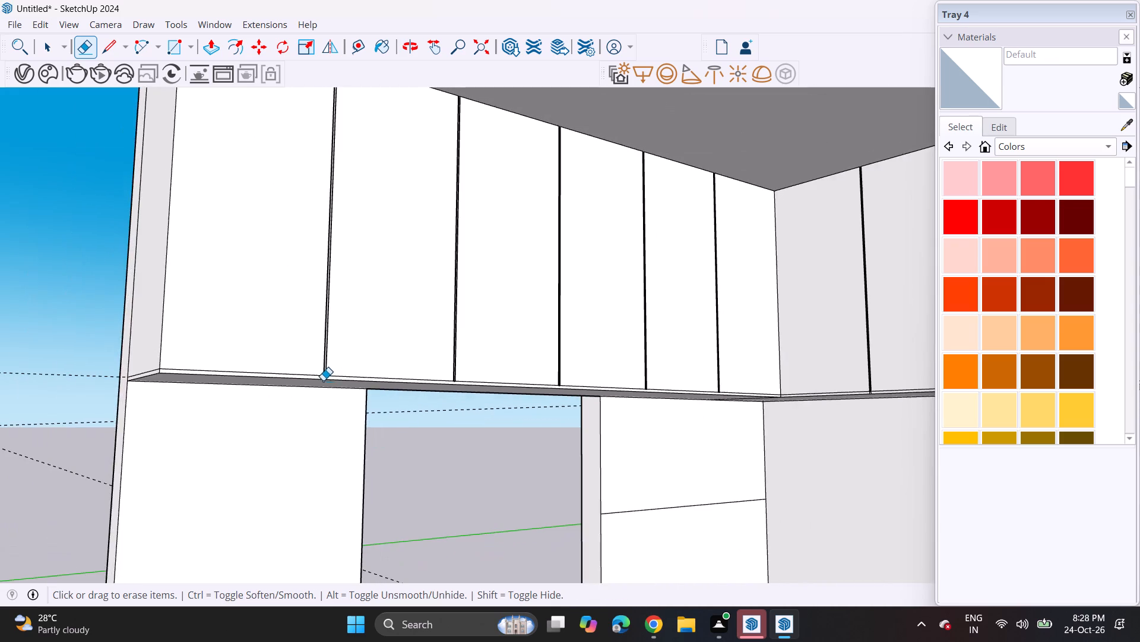
# Pull the underside of the adjoining wall cabinets slightly down freehand where they run above the tall units.
pyautogui.moveTo(285, 388); pyautogui.dragTo(576, 395, button='middle')
pyautogui.scroll(-7, 575, 358)
pyautogui.keyDown('shift'); pyautogui.moveTo(591, 350); pyautogui.dragTo(212, 369, button='middle'); pyautogui.keyUp('shift')
pyautogui.scroll(1, 559, 404)
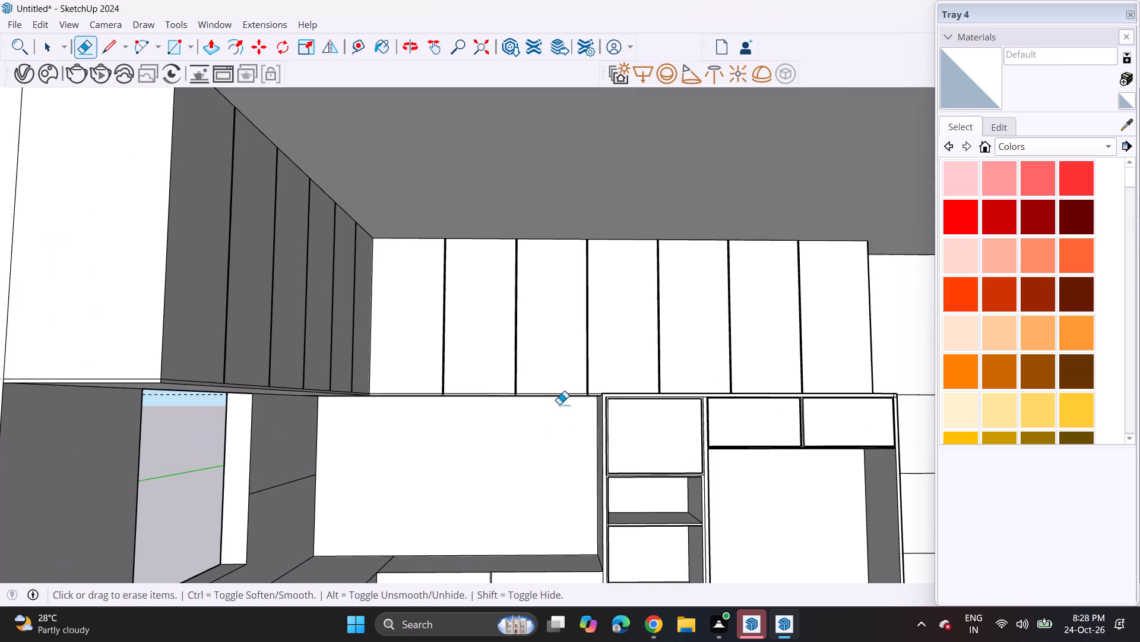
pyautogui.moveTo(563, 409); pyautogui.dragTo(556, 430, button='middle')
pyautogui.scroll(6, 692, 385)
pyautogui.moveTo(618, 386); pyautogui.dragTo(617, 417, button='middle')
pyautogui.scroll(6, 571, 383)
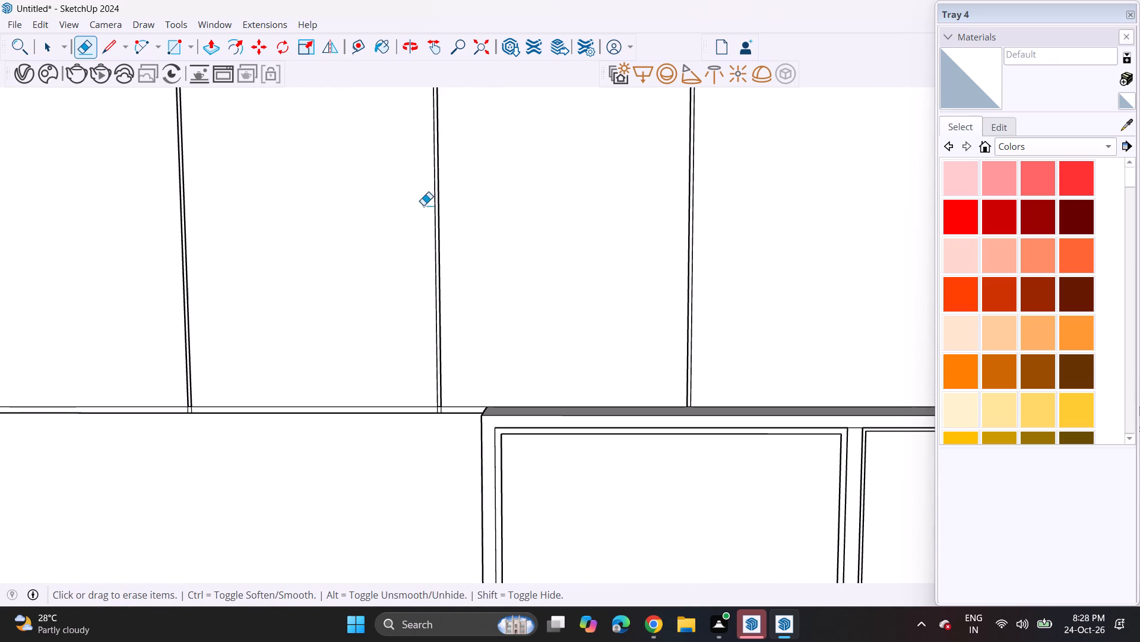
pyautogui.click(221, 45)
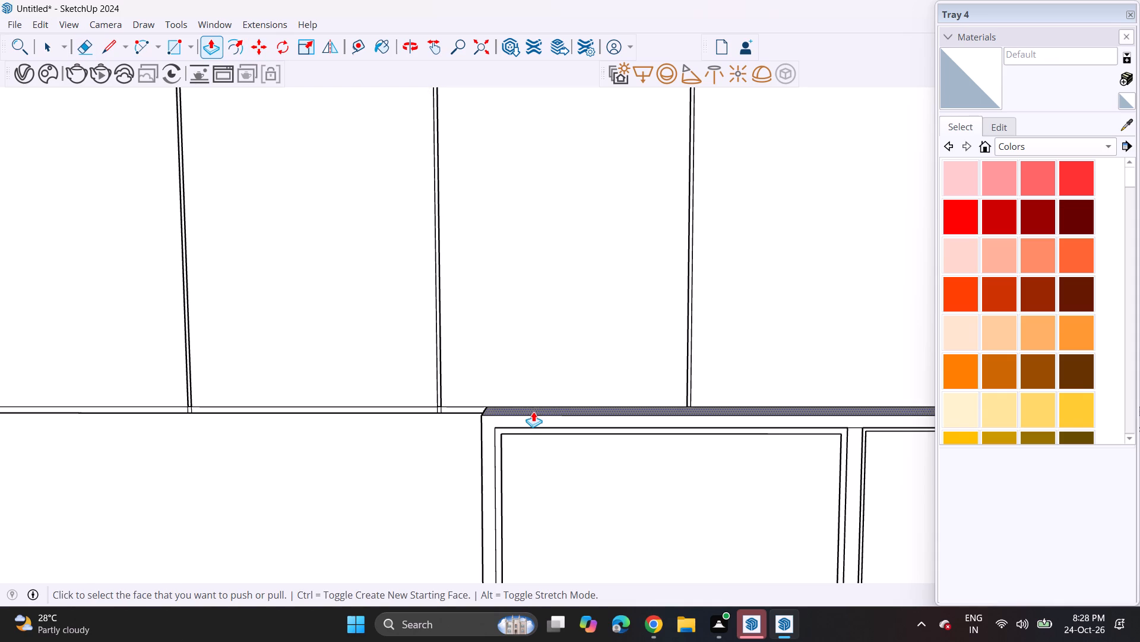
pyautogui.click(533, 412)
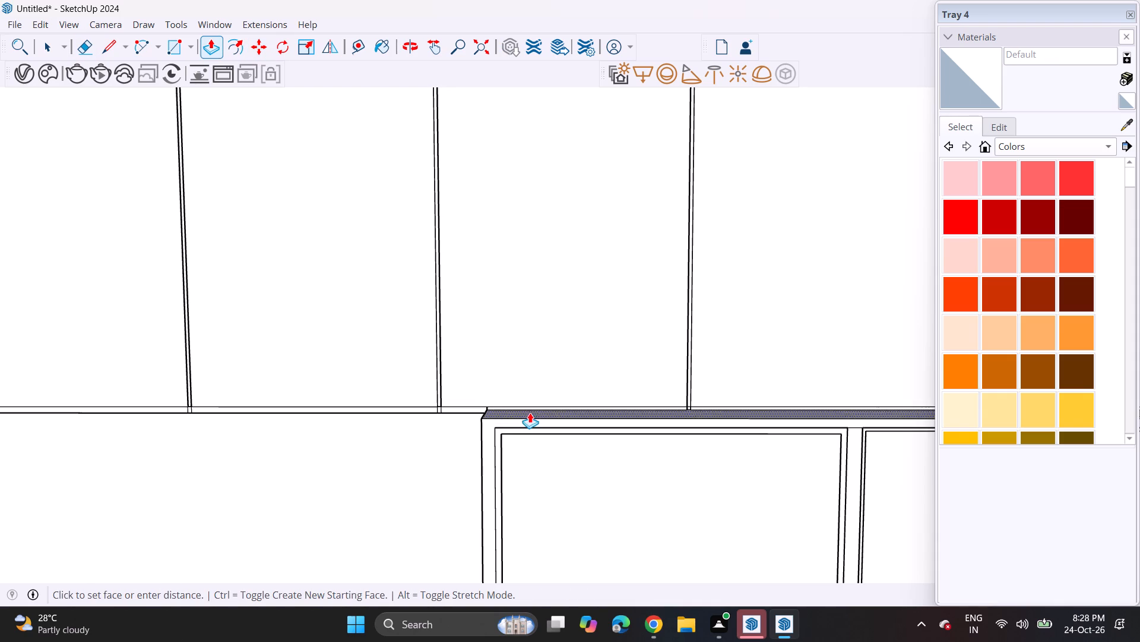
pyautogui.click(528, 420)
# Align the underside section above the tall units level with the bottom edge of the neighbouring cabinet strip.
pyautogui.scroll(-1, 530, 409)
pyautogui.moveTo(521, 408); pyautogui.dragTo(465, 392, button='middle')
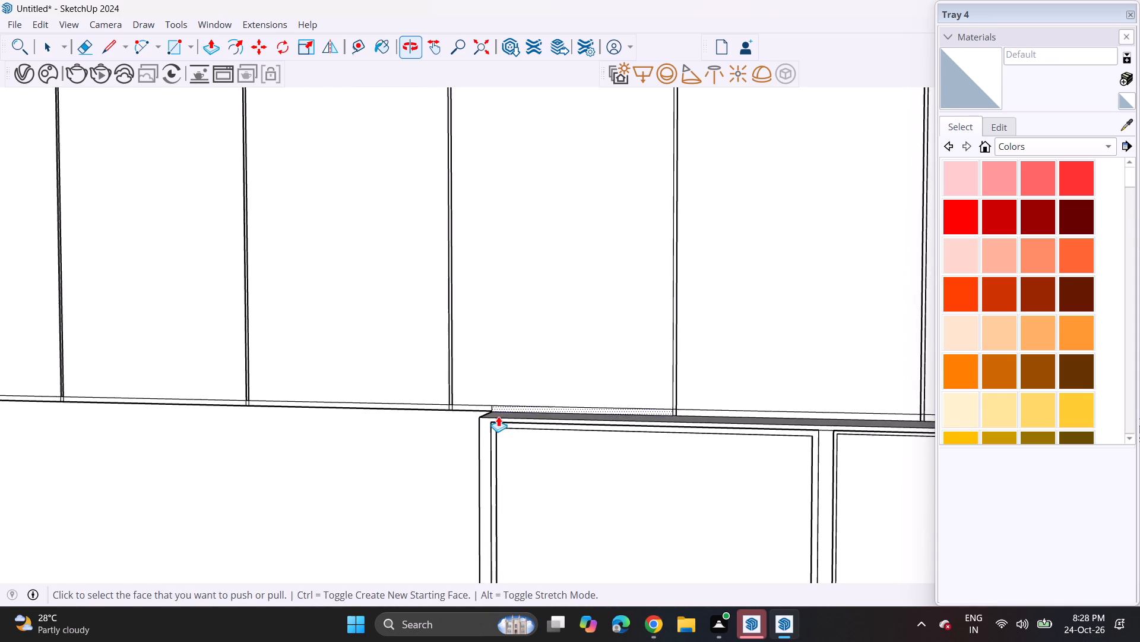
pyautogui.moveTo(501, 414); pyautogui.dragTo(490, 399, button='middle')
pyautogui.scroll(17, 502, 411)
pyautogui.scroll(5, 485, 407)
pyautogui.moveTo(445, 416); pyautogui.dragTo(597, 391, button='middle')
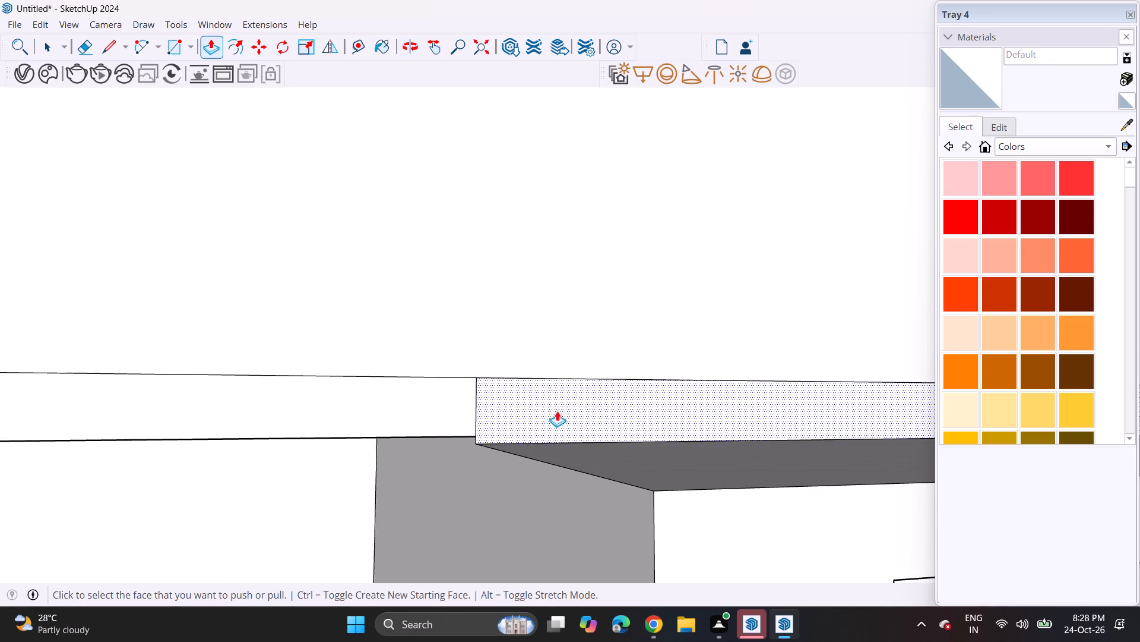
pyautogui.click(536, 448)
pyautogui.click(471, 433)
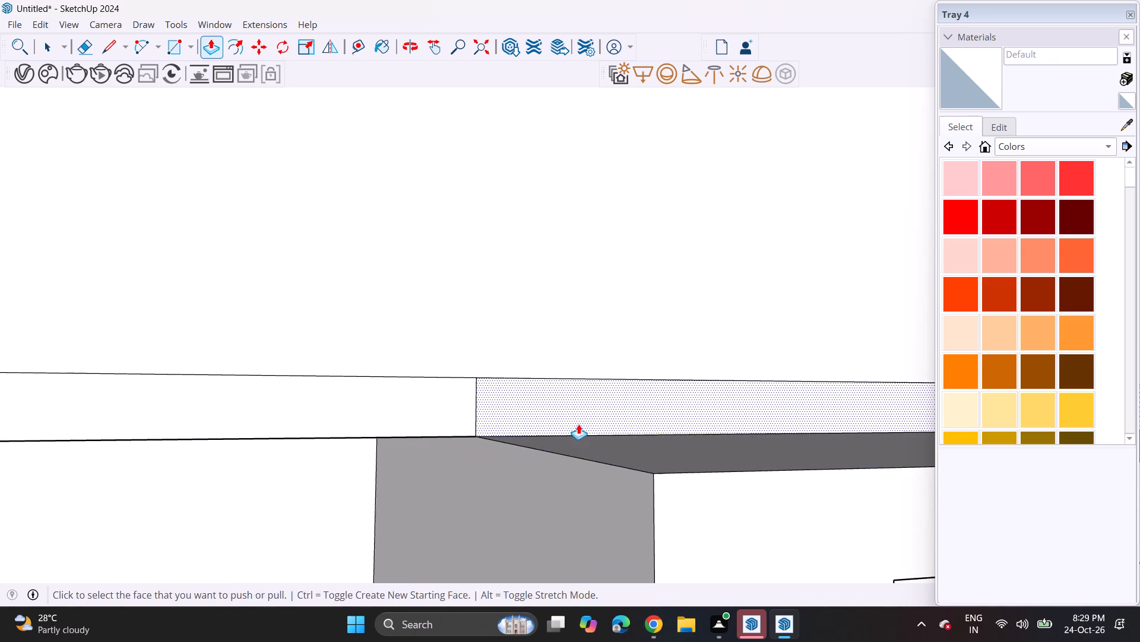
# Erase the lines below the groove beside the tall units and the seam where the two bottom strip sections meet.
pyautogui.moveTo(575, 424); pyautogui.dragTo(411, 423, button='middle')
pyautogui.scroll(1, 404, 417)
pyautogui.scroll(-6, 404, 413)
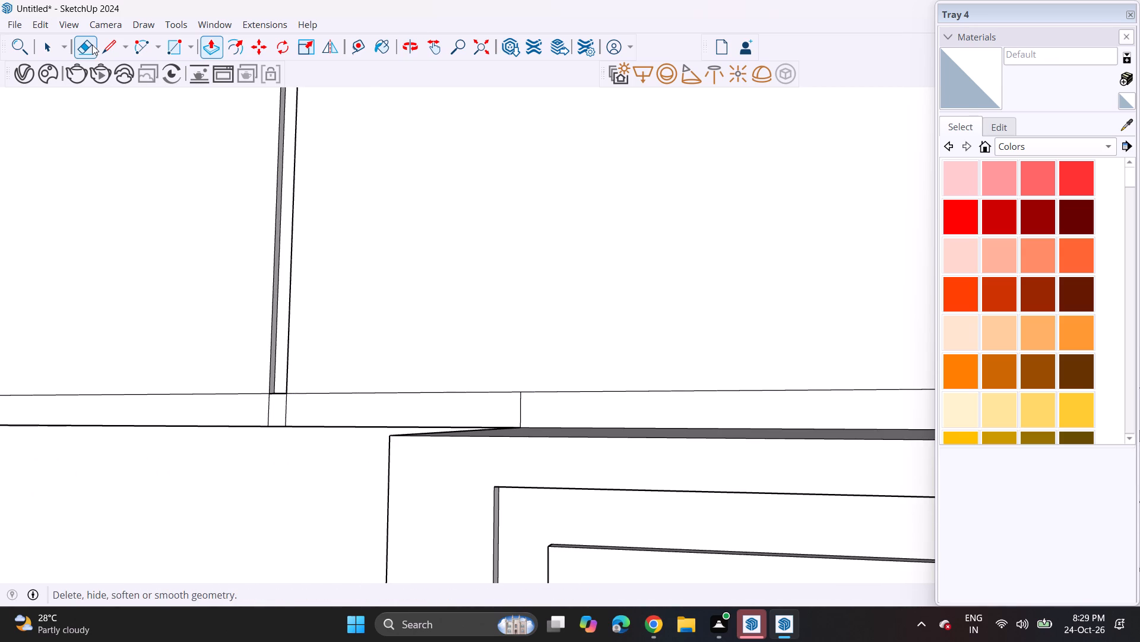
pyautogui.click(92, 45)
pyautogui.moveTo(257, 413); pyautogui.dragTo(316, 413)
pyautogui.click(520, 417)
pyautogui.scroll(-10, 522, 410)
pyautogui.scroll(1, 521, 408)
pyautogui.scroll(-7, 476, 405)
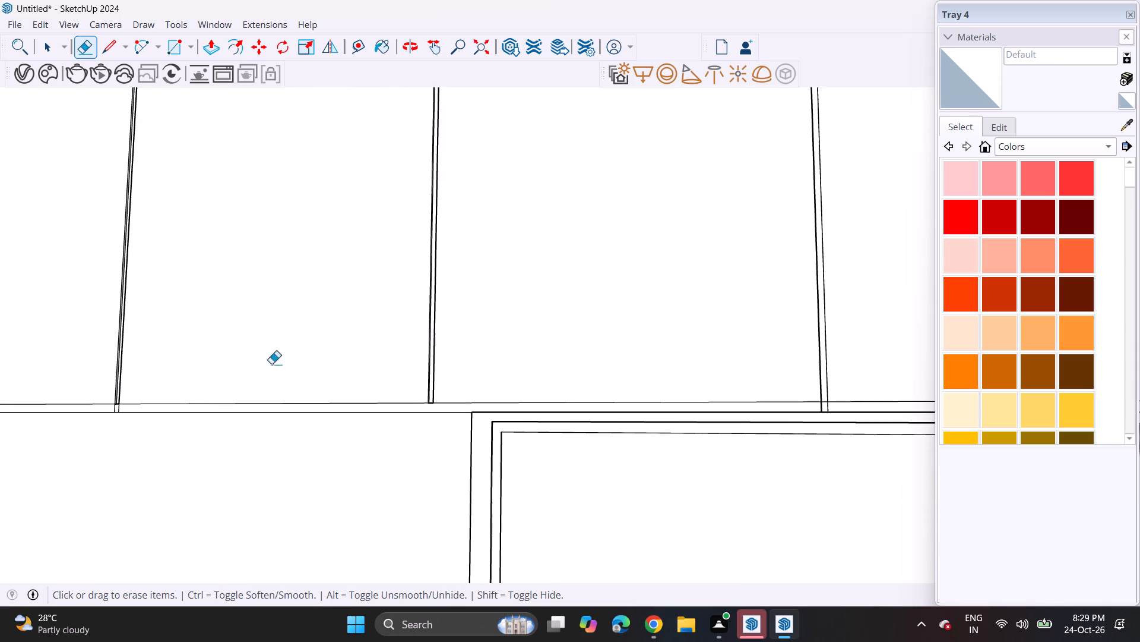
# Erase the two short lines below the second groove from the corner on the wall cabinets along the tall-unit wall.
pyautogui.scroll(-3, 177, 385)
pyautogui.scroll(1, 175, 387)
pyautogui.scroll(-5, 173, 387)
pyautogui.scroll(20, 137, 394)
pyautogui.scroll(9, 137, 394)
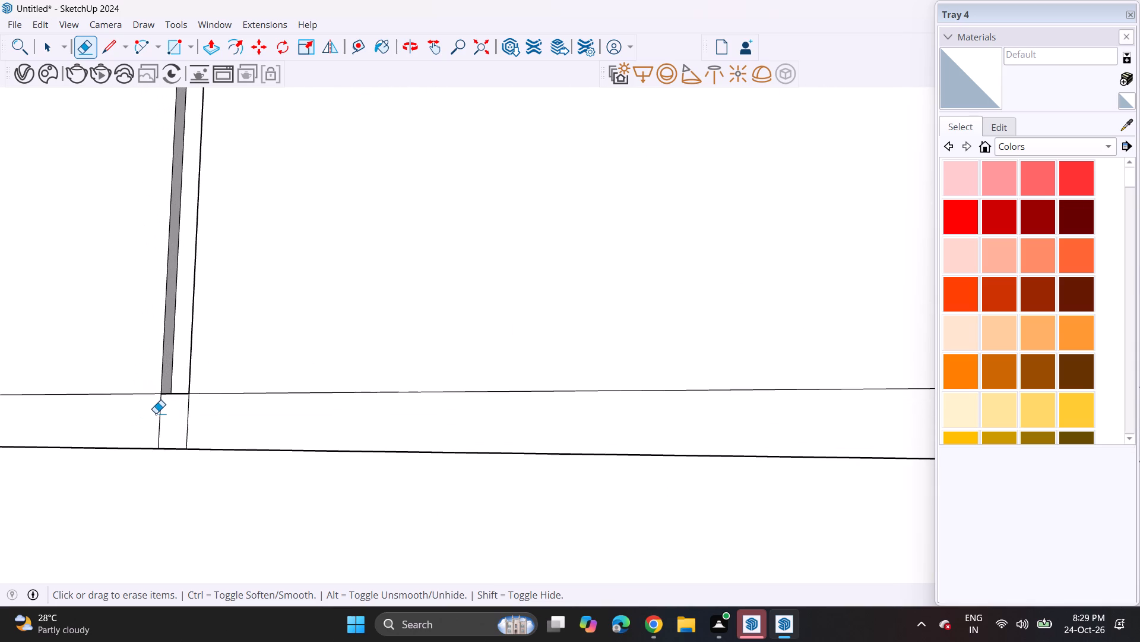
pyautogui.moveTo(156, 413); pyautogui.dragTo(221, 424)
pyautogui.click(241, 427)
pyautogui.scroll(-5, 207, 435)
pyautogui.scroll(1, 205, 435)
pyautogui.scroll(-18, 204, 435)
# Erase the two short lines below the groove nearest the corner on the wall cabinets along the tall-unit wall.
pyautogui.keyDown('shift'); pyautogui.moveTo(131, 427); pyautogui.dragTo(390, 446, button='middle'); pyautogui.keyUp('shift')
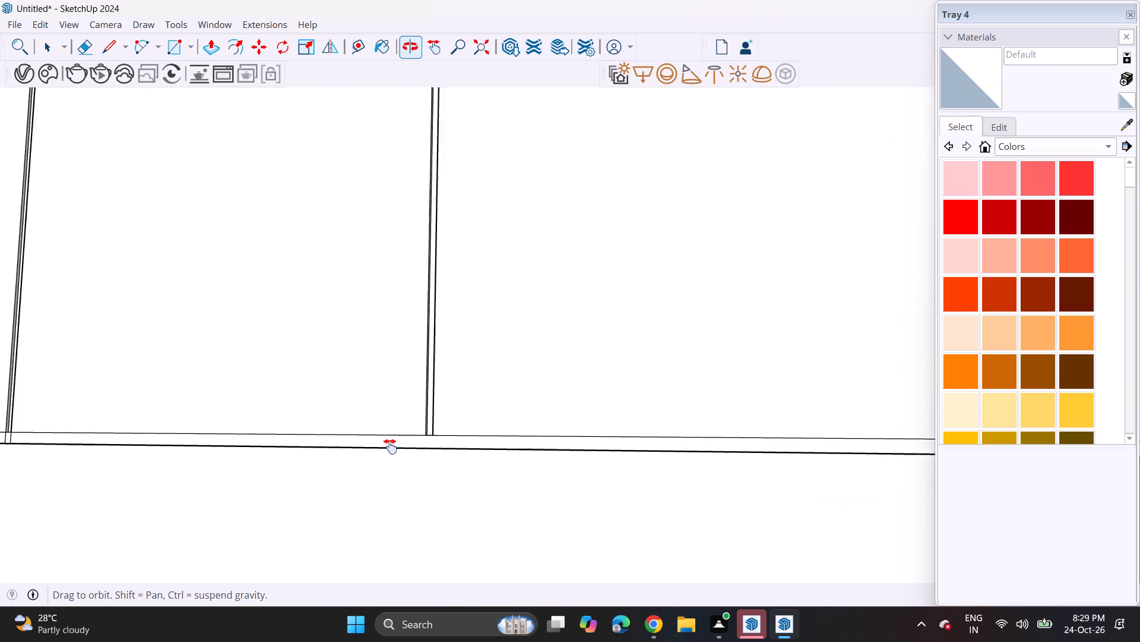
pyautogui.keyDown('shift'); pyautogui.moveTo(390, 446); pyautogui.dragTo(869, 402, button='middle'); pyautogui.keyUp('shift')
pyautogui.scroll(10, 411, 394)
pyautogui.click(448, 401)
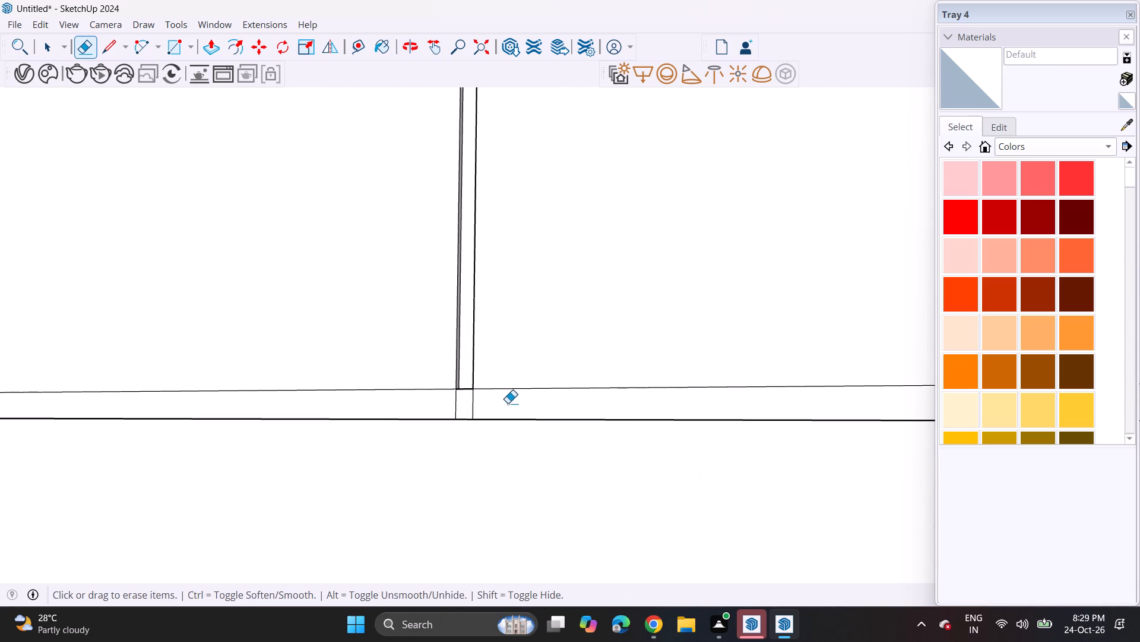
pyautogui.moveTo(473, 405); pyautogui.dragTo(431, 401)
pyautogui.scroll(-18, 410, 398)
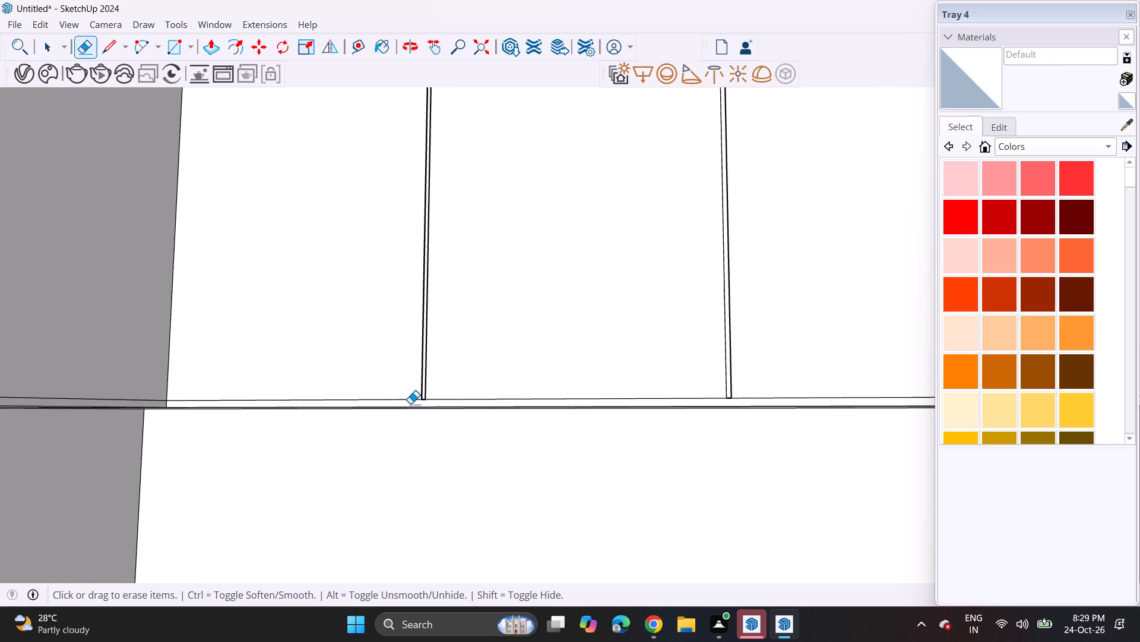
# Erase the short vertical line on the bottom strip at the outer end of the wall cabinets above the tall units.
pyautogui.scroll(-13, 372, 411)
pyautogui.keyDown('shift'); pyautogui.moveTo(611, 384); pyautogui.dragTo(313, 380, button='middle'); pyautogui.keyUp('shift')
pyautogui.moveTo(306, 381); pyautogui.dragTo(368, 430, button='middle')
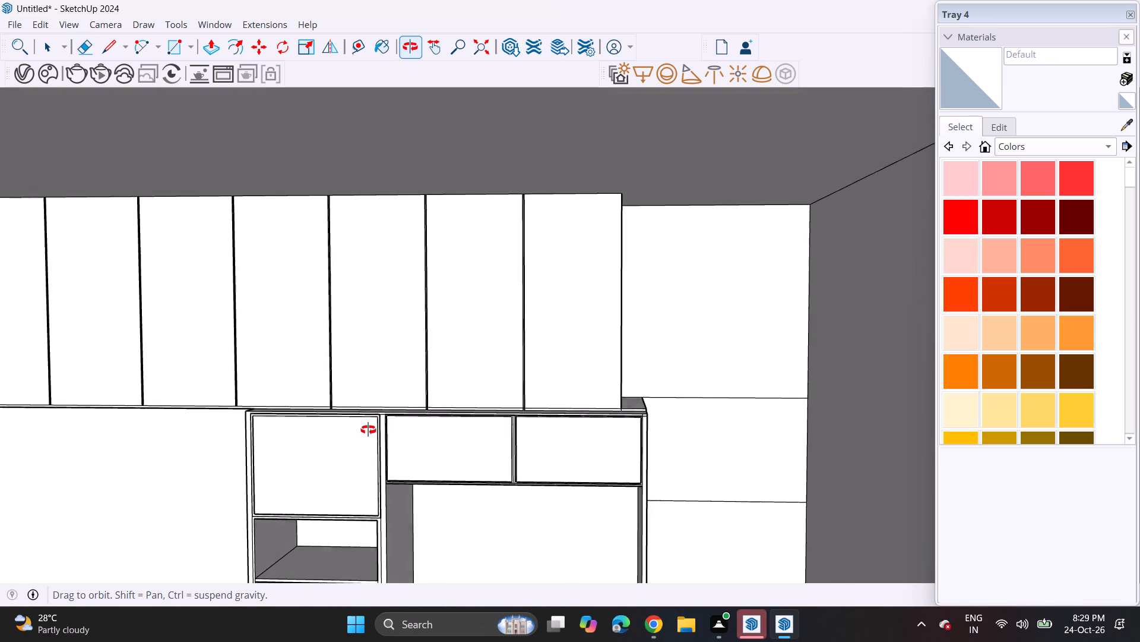
pyautogui.moveTo(368, 430); pyautogui.dragTo(475, 443, button='middle')
pyautogui.scroll(20, 688, 361)
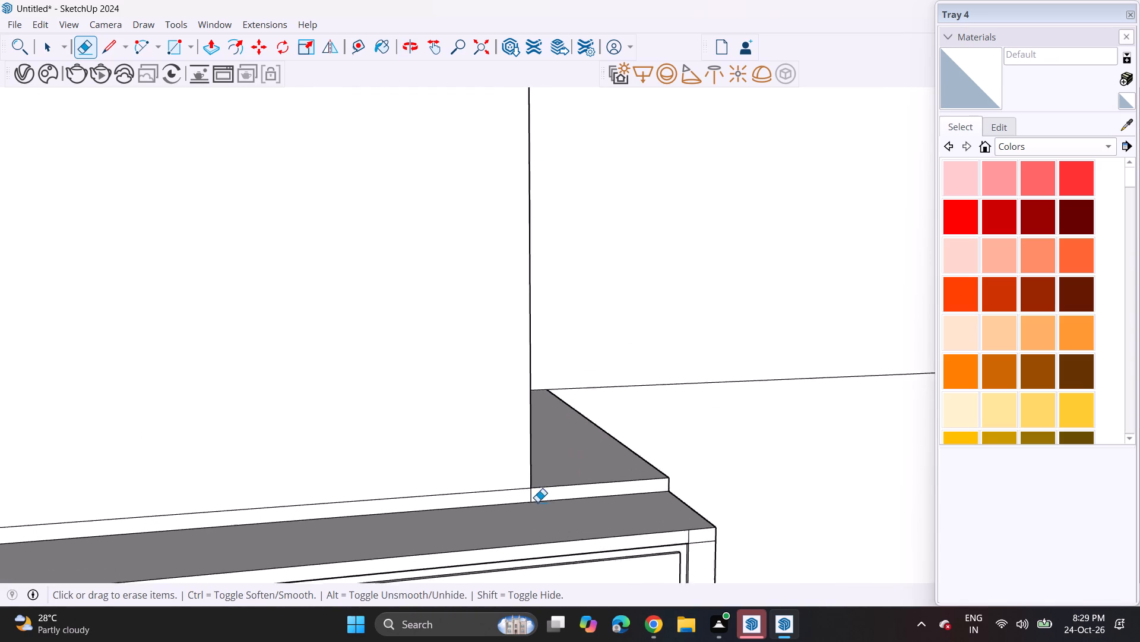
pyautogui.scroll(2, 537, 502)
pyautogui.click(530, 492)
pyautogui.click(522, 491)
pyautogui.moveTo(524, 490); pyautogui.dragTo(539, 494)
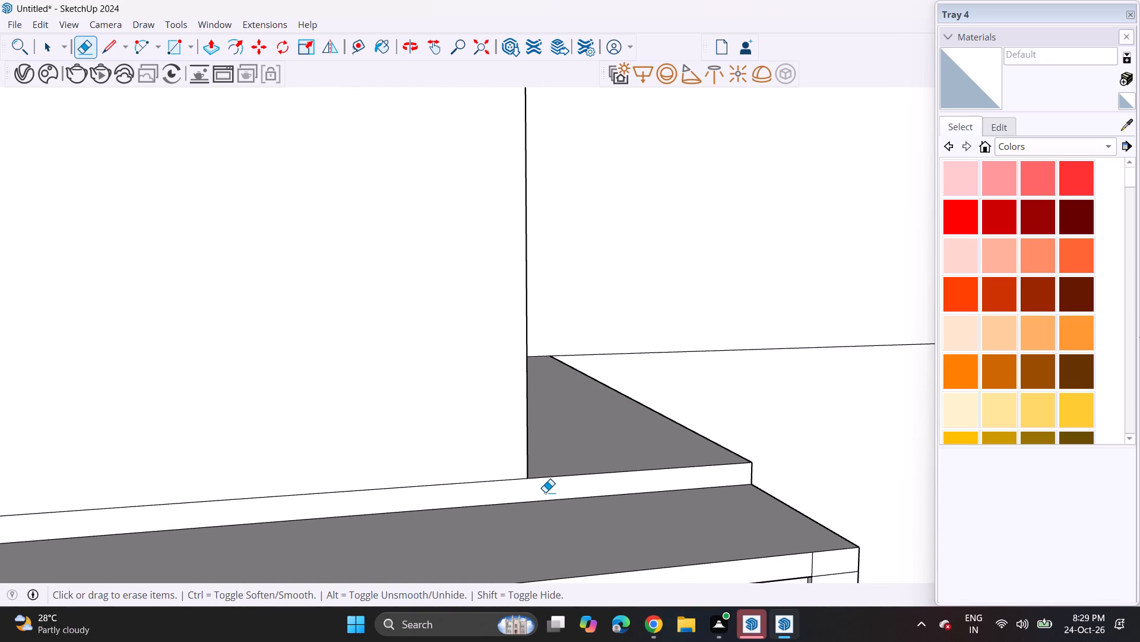
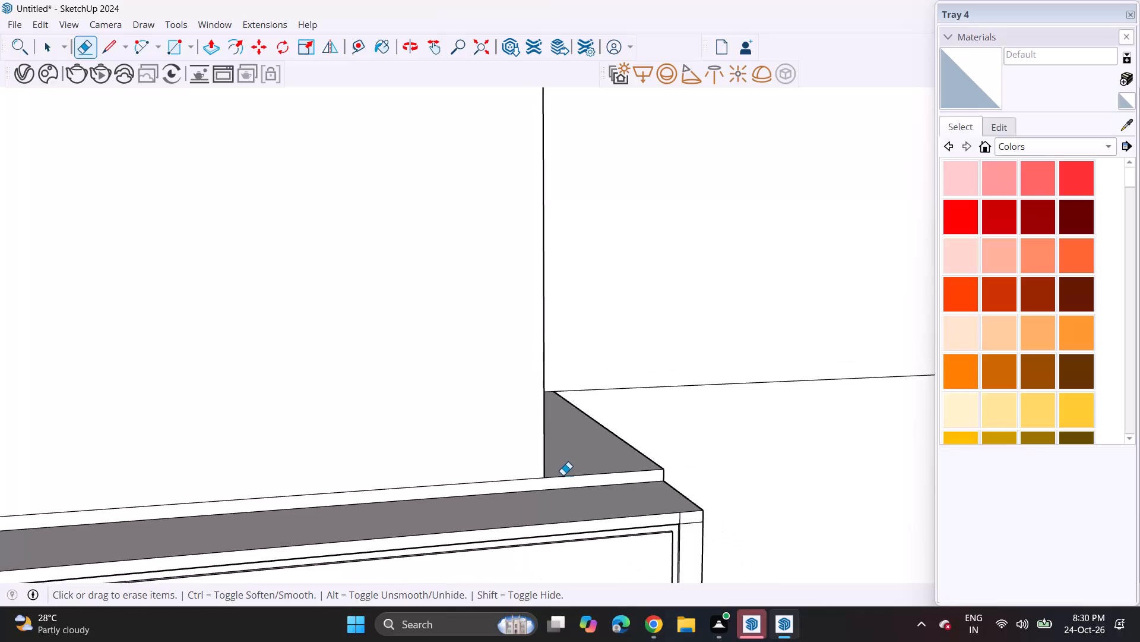
# Draw a line on the outer end of the wall cabinets above the tall units, separating the bottom strip's end face.
pyautogui.moveTo(542, 432); pyautogui.dragTo(477, 411, button='middle')
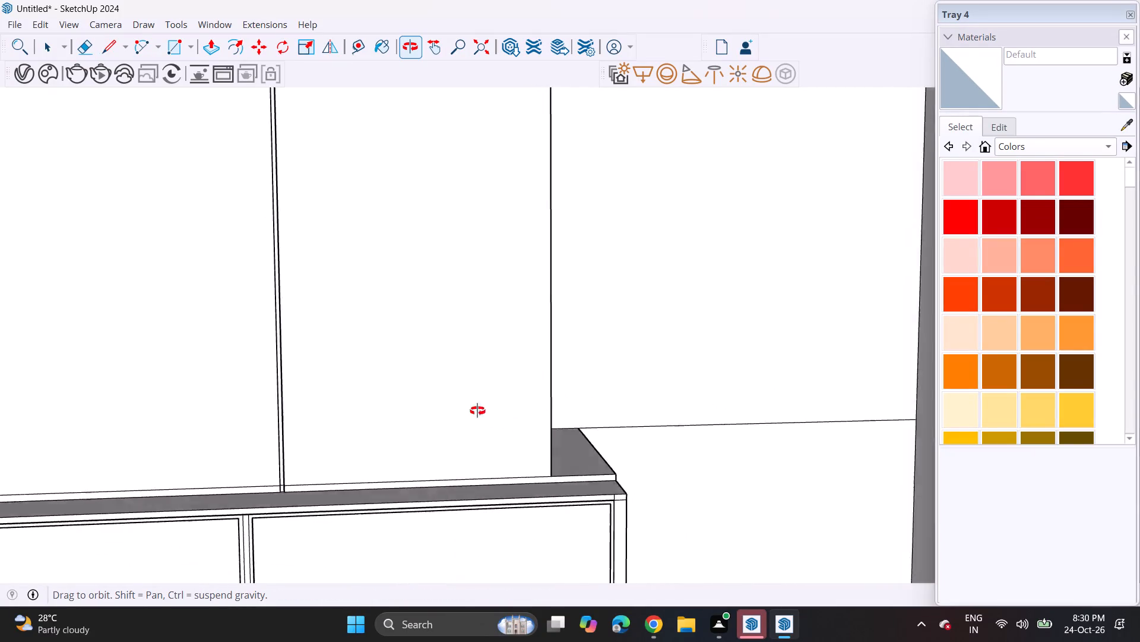
pyautogui.moveTo(477, 411); pyautogui.dragTo(314, 423, button='middle')
pyautogui.scroll(1, 473, 458)
pyautogui.scroll(-1, 470, 455)
pyautogui.scroll(3, 445, 440)
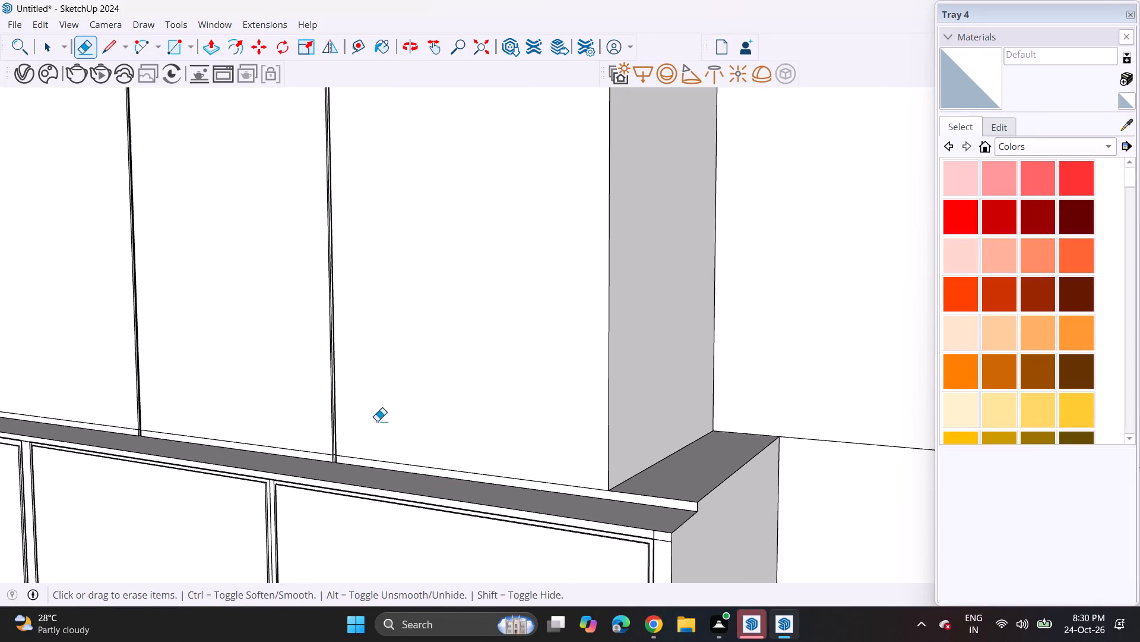
pyautogui.click(109, 52)
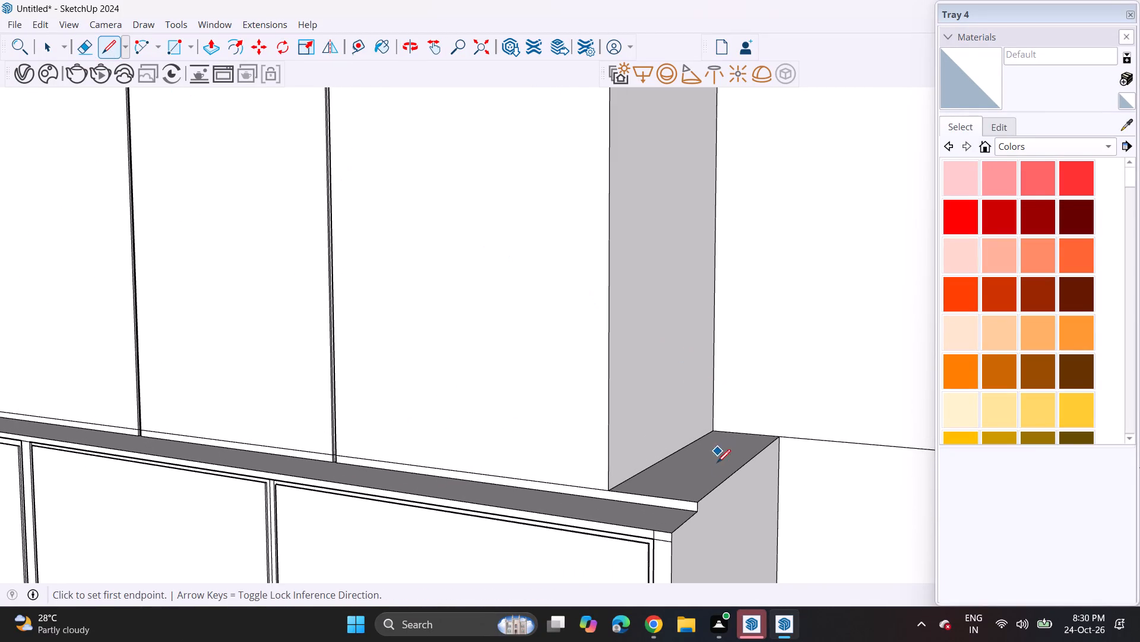
pyautogui.click(702, 509)
pyautogui.click(699, 514)
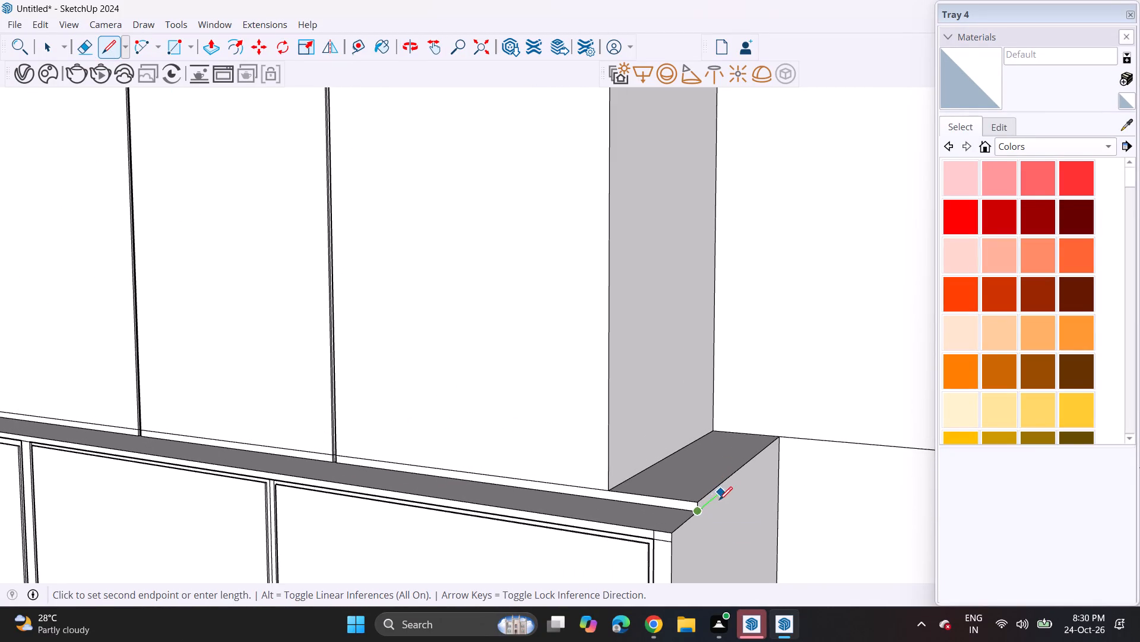
pyautogui.click(786, 448)
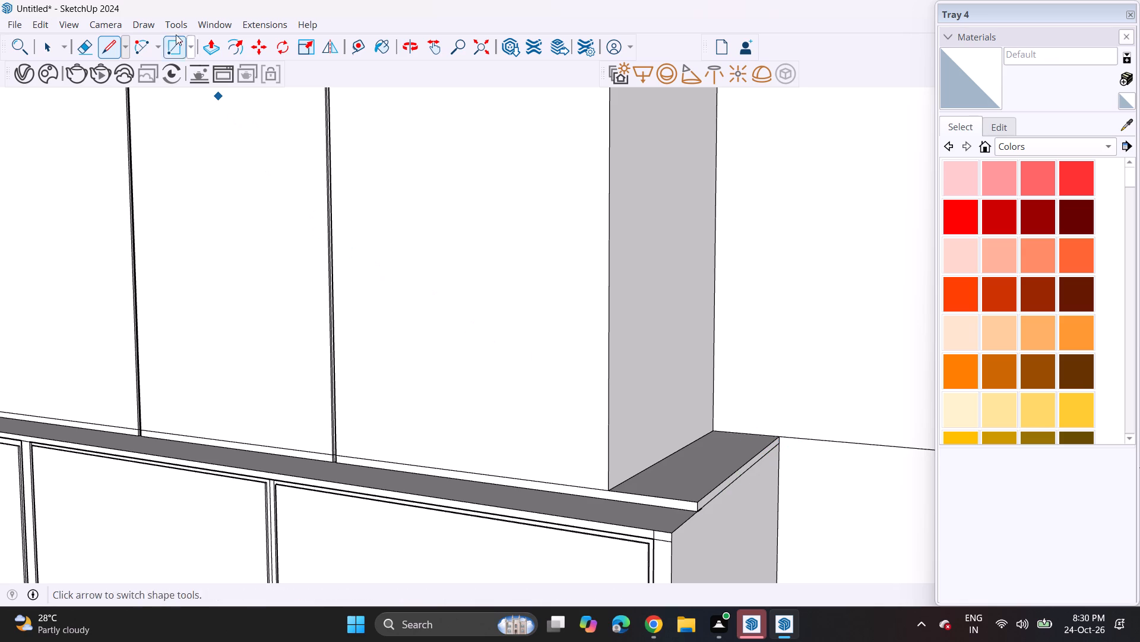
# Push the bottom strip's end face back flush with the side of the upper cabinets.
pyautogui.click(208, 48)
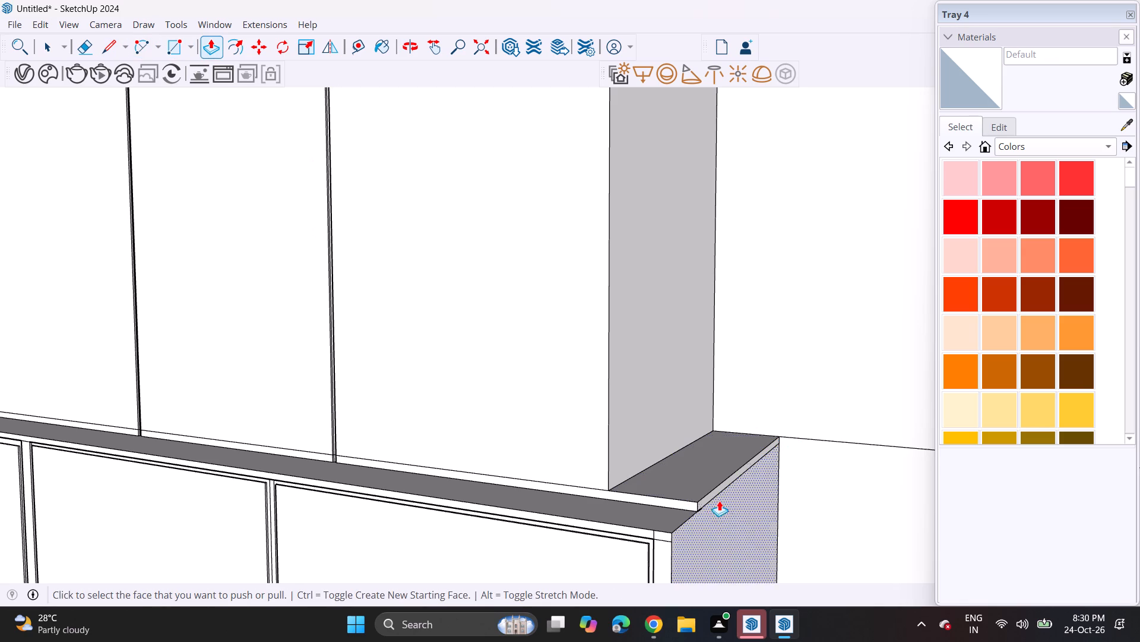
pyautogui.click(711, 497)
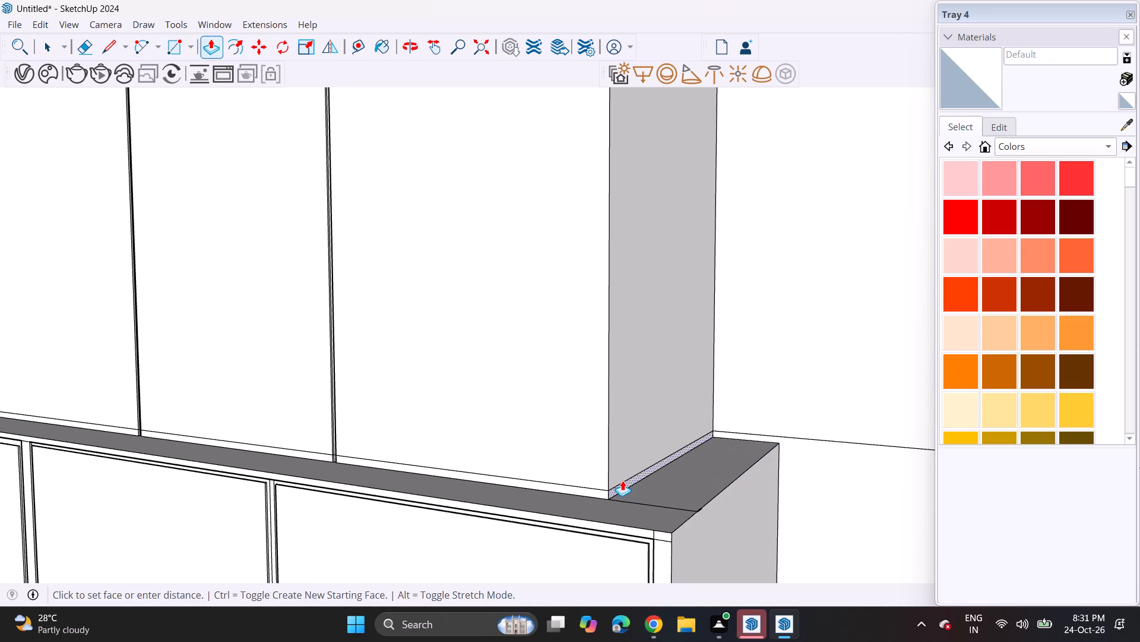
pyautogui.click(622, 480)
# Erase the leftover line on the underside of the wall cabinets at their outer end.
pyautogui.click(80, 49)
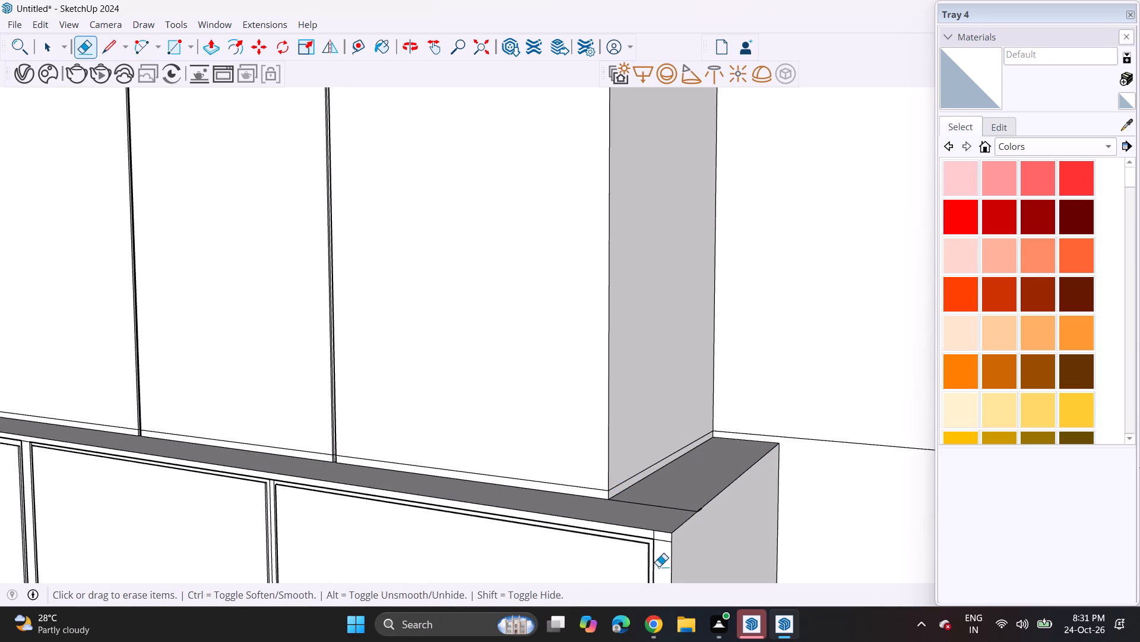
pyautogui.moveTo(663, 511); pyautogui.dragTo(692, 492)
# Draw a horizontal line across the wall below the upper cabinets, from the room corner to the tall unit's side.
pyautogui.moveTo(594, 514); pyautogui.dragTo(718, 512, button='middle')
pyautogui.scroll(1, 718, 512)
pyautogui.scroll(-18, 710, 502)
pyautogui.moveTo(682, 529); pyautogui.dragTo(688, 453, button='middle')
pyautogui.scroll(1, 688, 453)
pyautogui.scroll(-8, 688, 453)
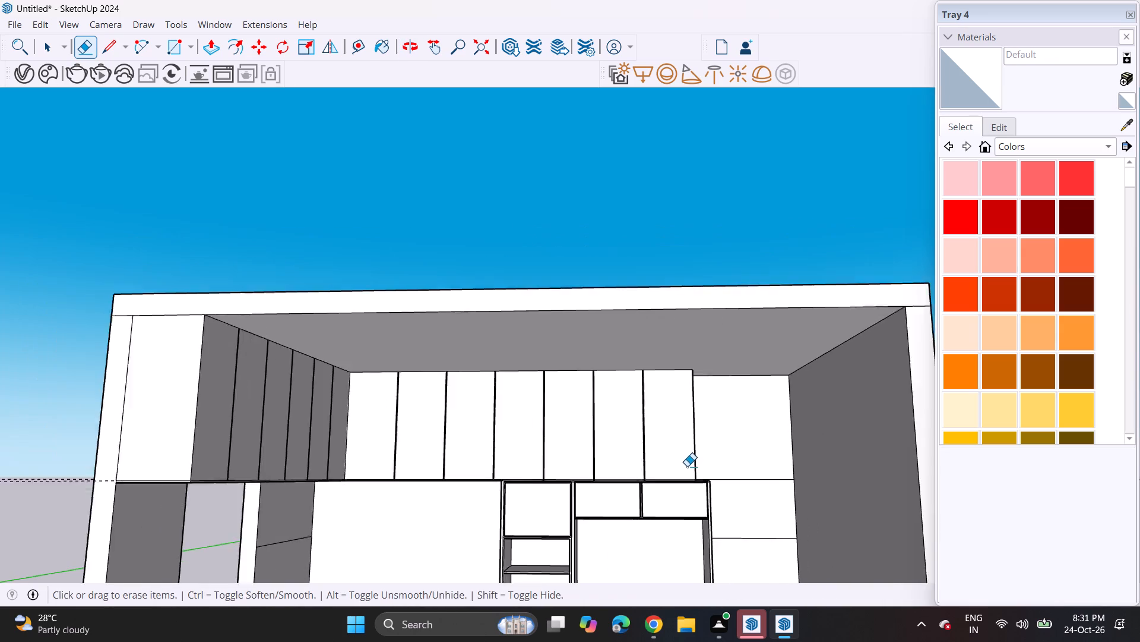
pyautogui.scroll(-2, 687, 466)
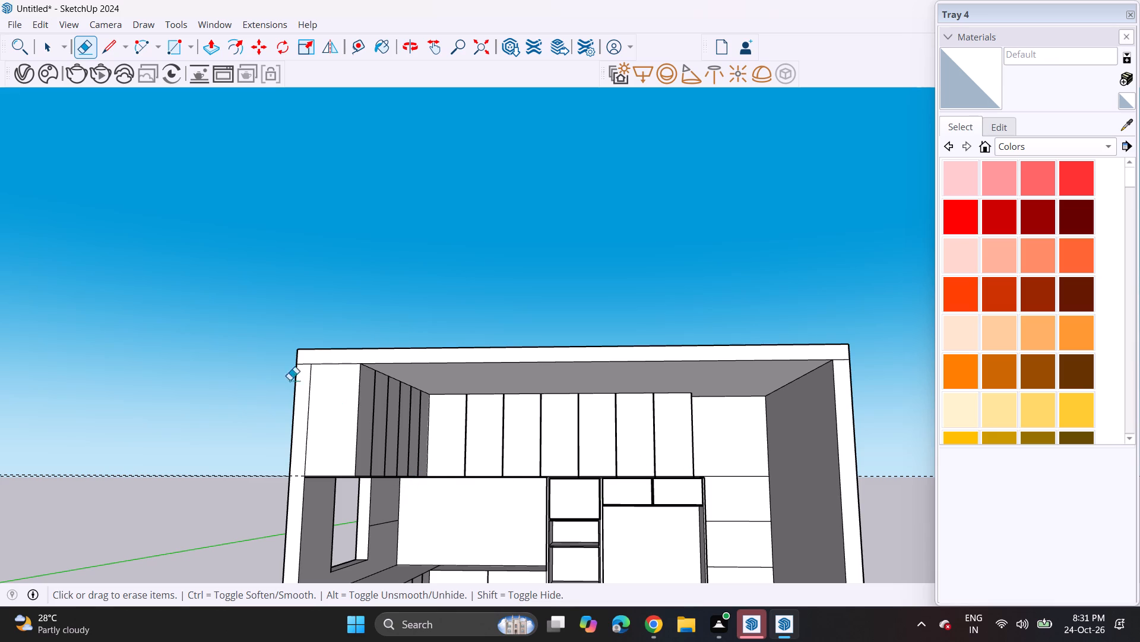
pyautogui.click(104, 56)
pyautogui.scroll(8, 430, 540)
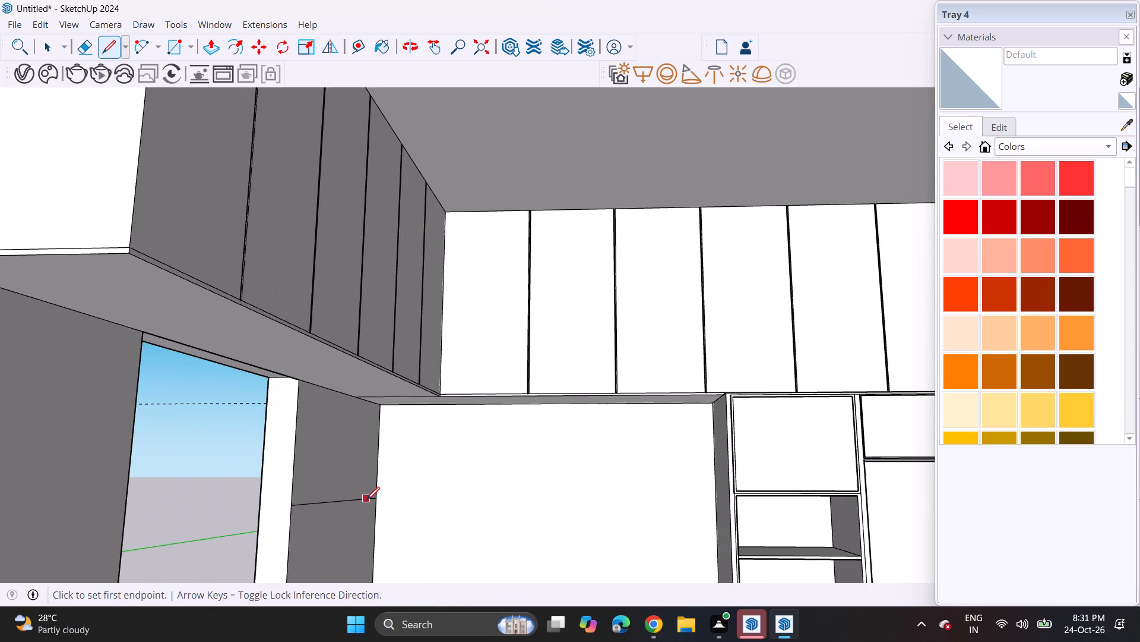
pyautogui.click(372, 503)
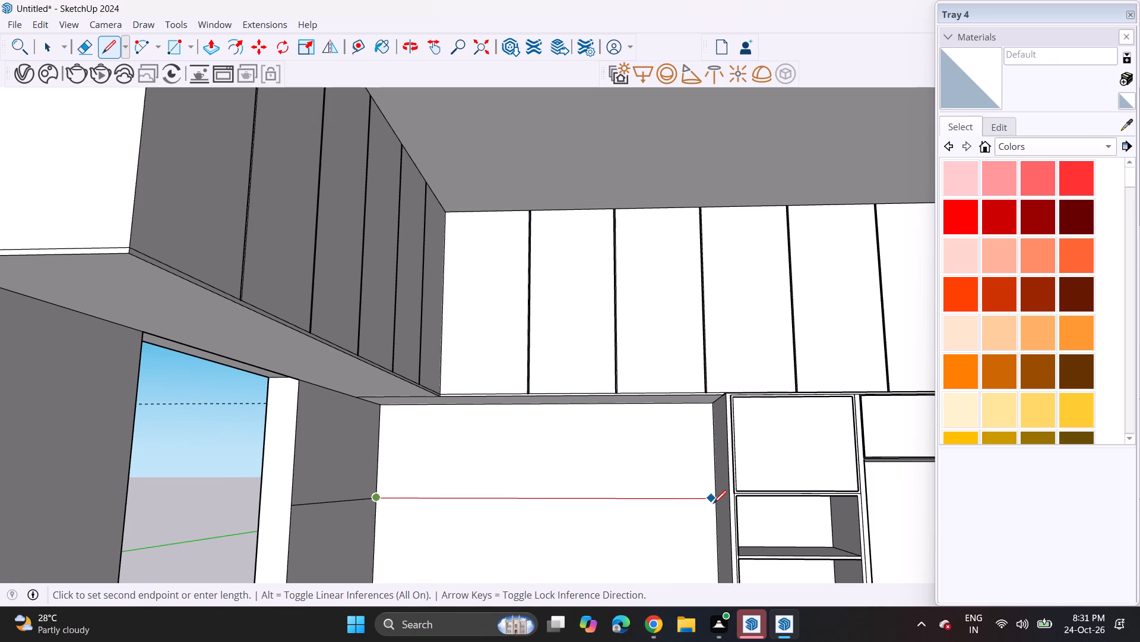
pyautogui.click(714, 503)
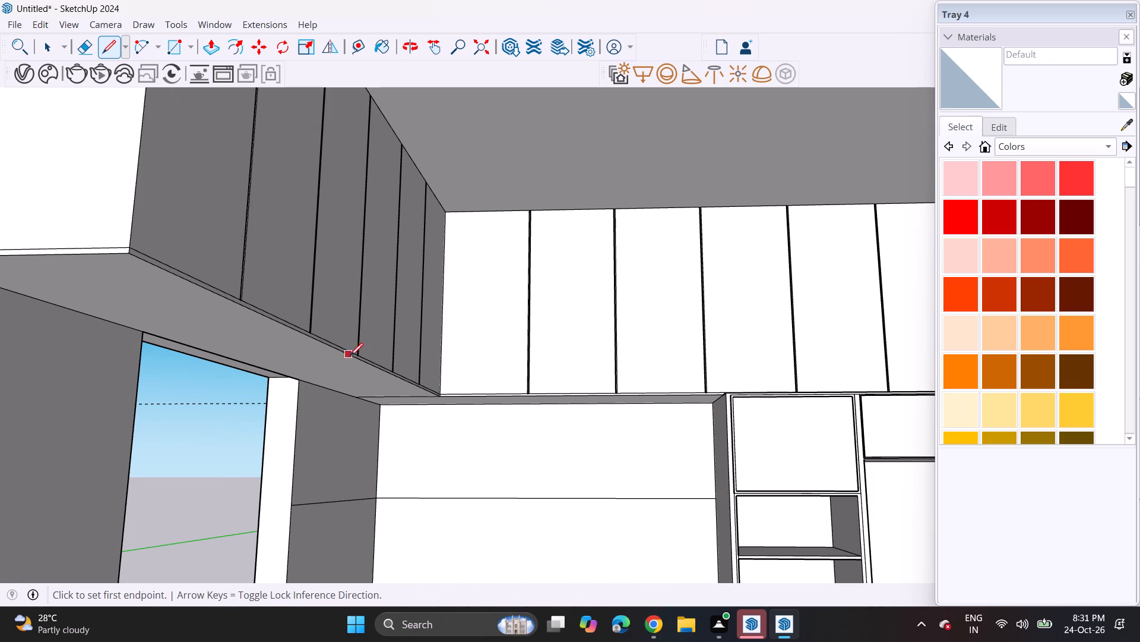
# Copy the vertical corner edge above the new line to the tall unit, dividing the band into 3 equal sections.
pyautogui.press('space')
pyautogui.click(378, 470)
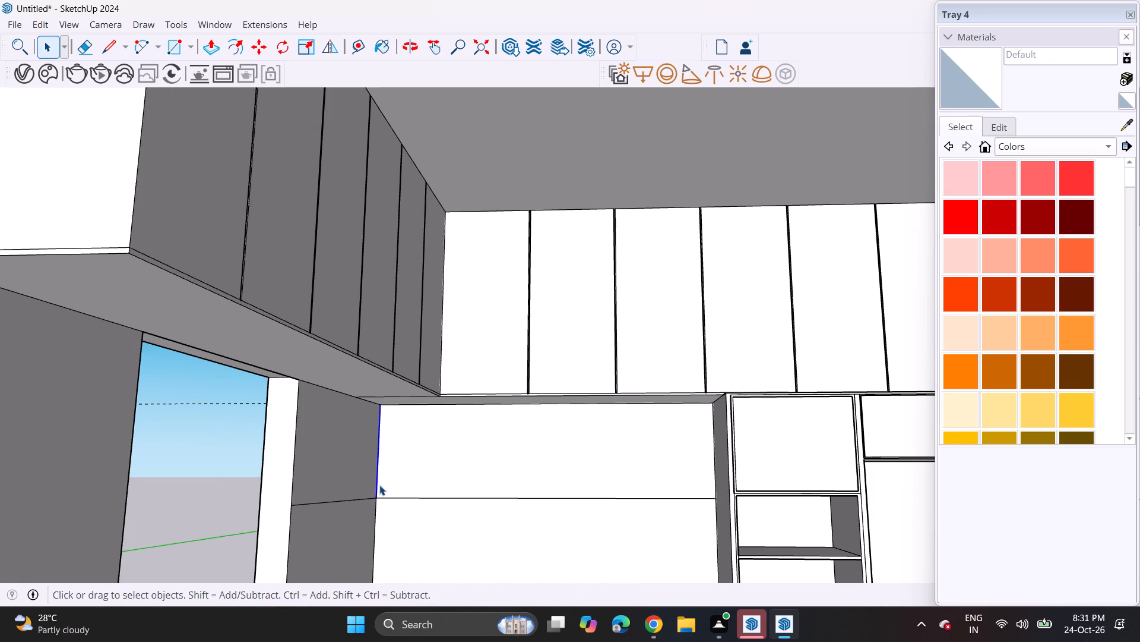
pyautogui.press('m')
pyautogui.click(379, 498)
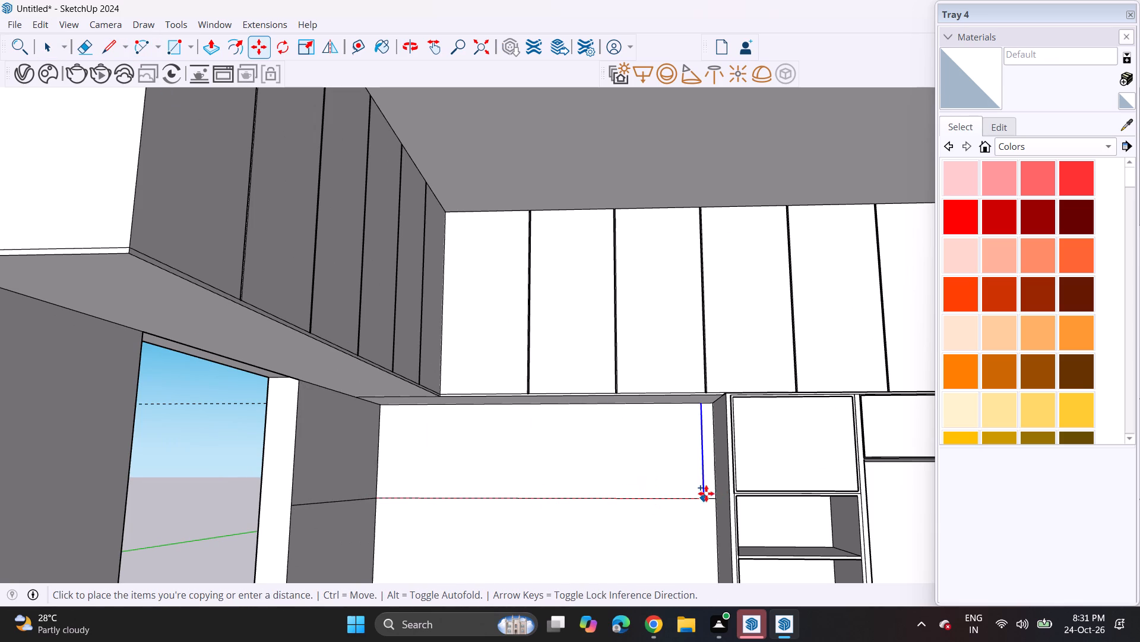
pyautogui.click(714, 494)
pyautogui.press('/')
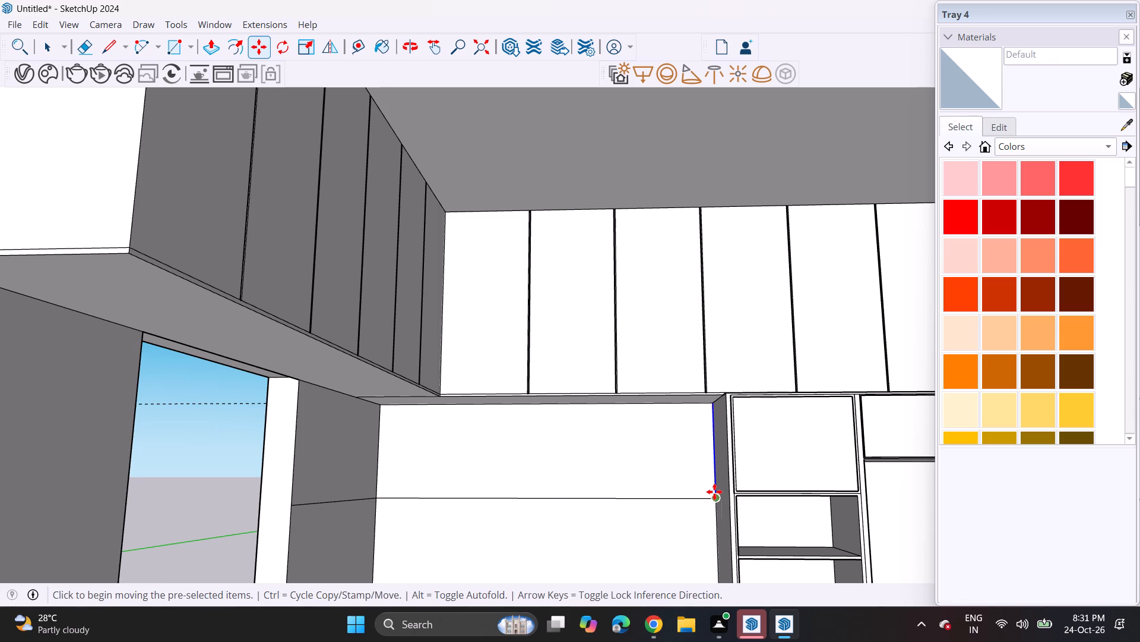
pyautogui.press('3')
pyautogui.press('Return')
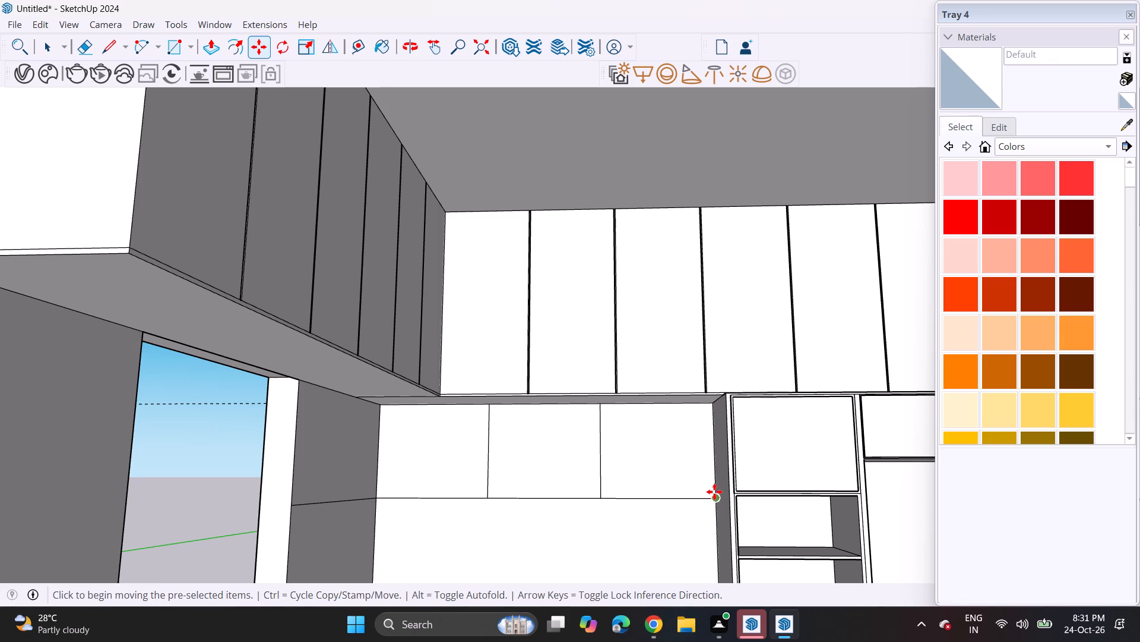
# Copy the vertical edge beside the window to the room corner, dividing that upper wall band into 2 equal sections.
pyautogui.moveTo(334, 479); pyautogui.dragTo(262, 488, button='middle')
pyautogui.press('space')
pyautogui.click(305, 459)
pyautogui.press('m')
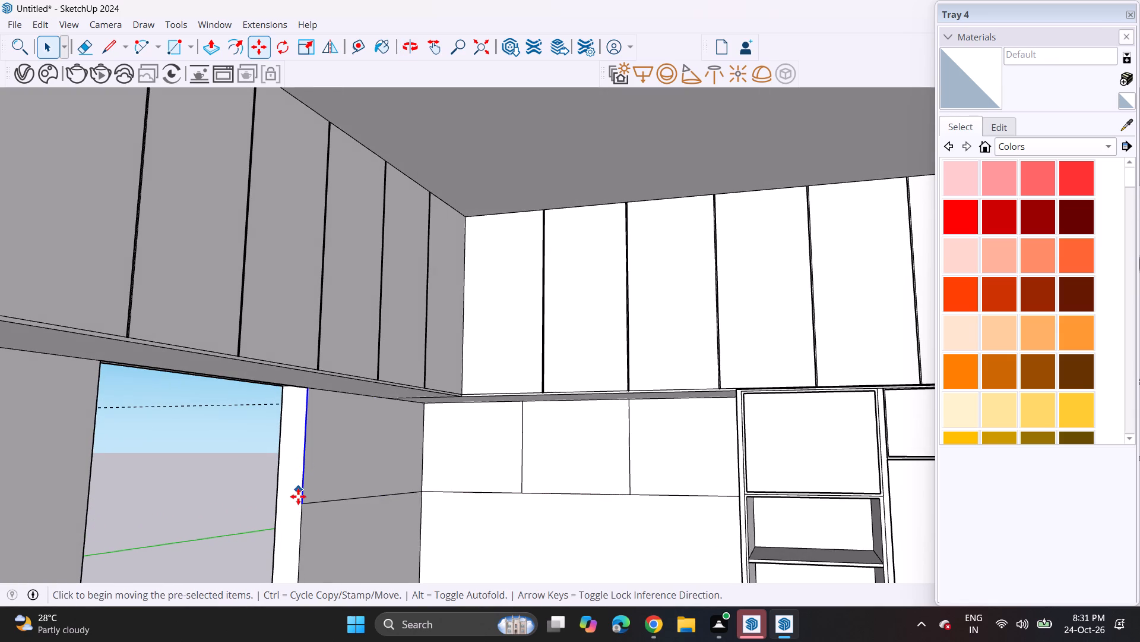
pyautogui.click(298, 498)
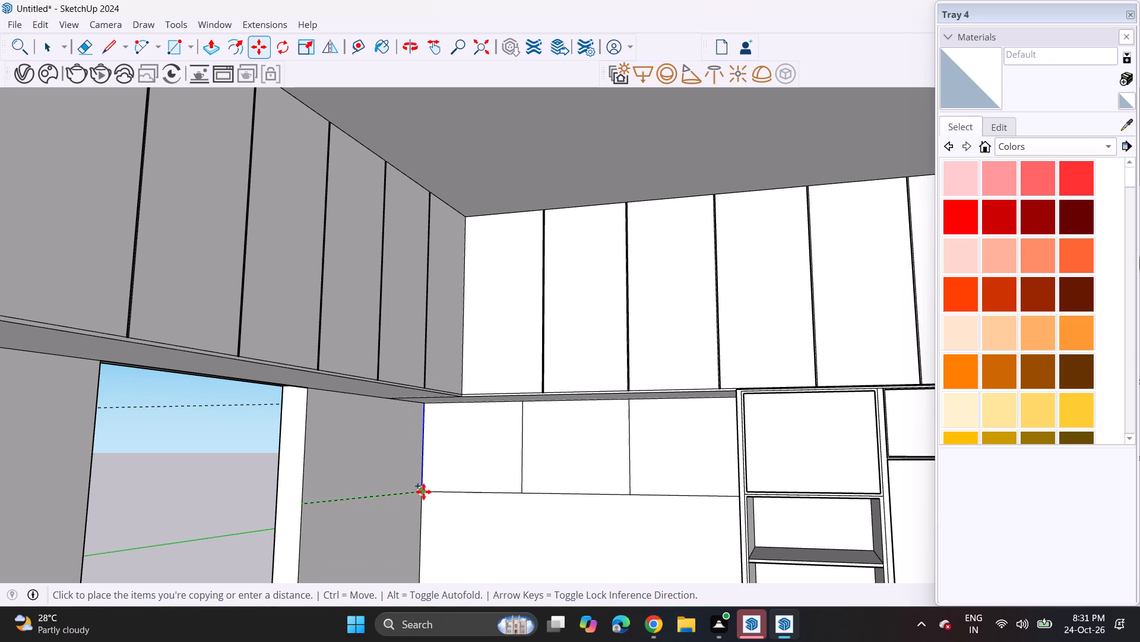
pyautogui.click(423, 492)
pyautogui.write('/2')
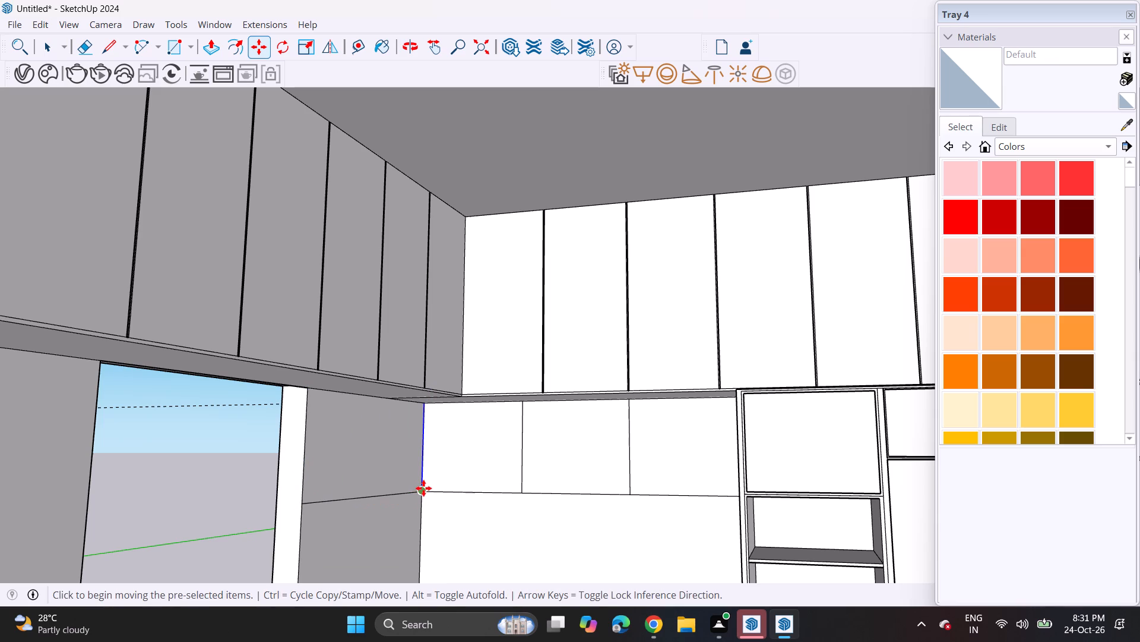
pyautogui.press('Return')
# Pull out the two sections beside the window and the three toward the tall unit to equal depth as lower wall cabinets.
pyautogui.click(214, 43)
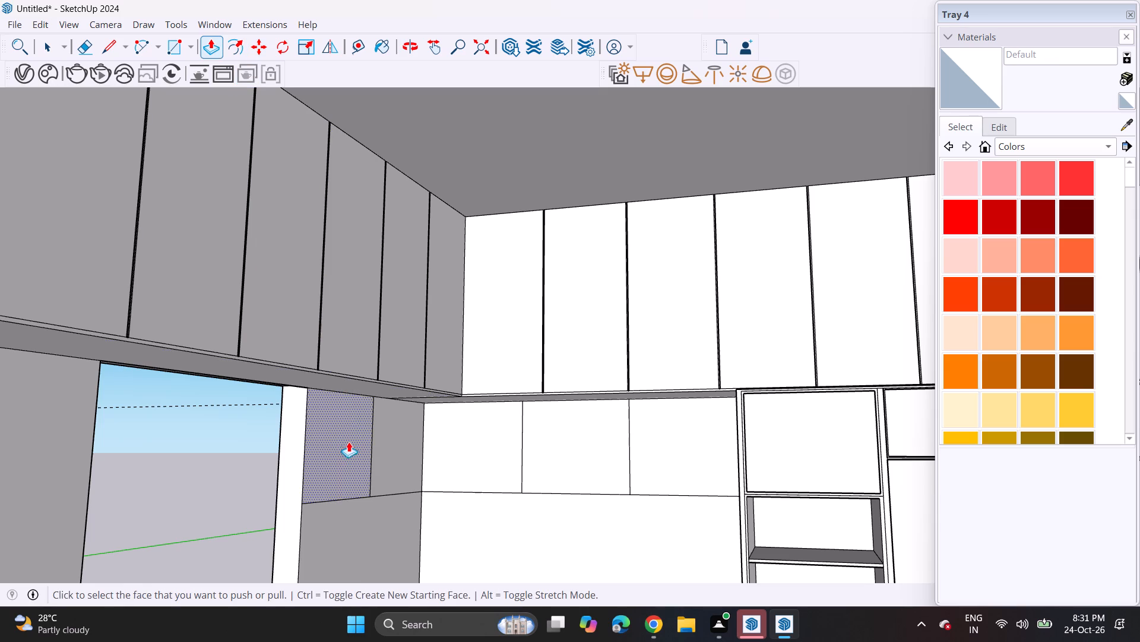
pyautogui.click(349, 443)
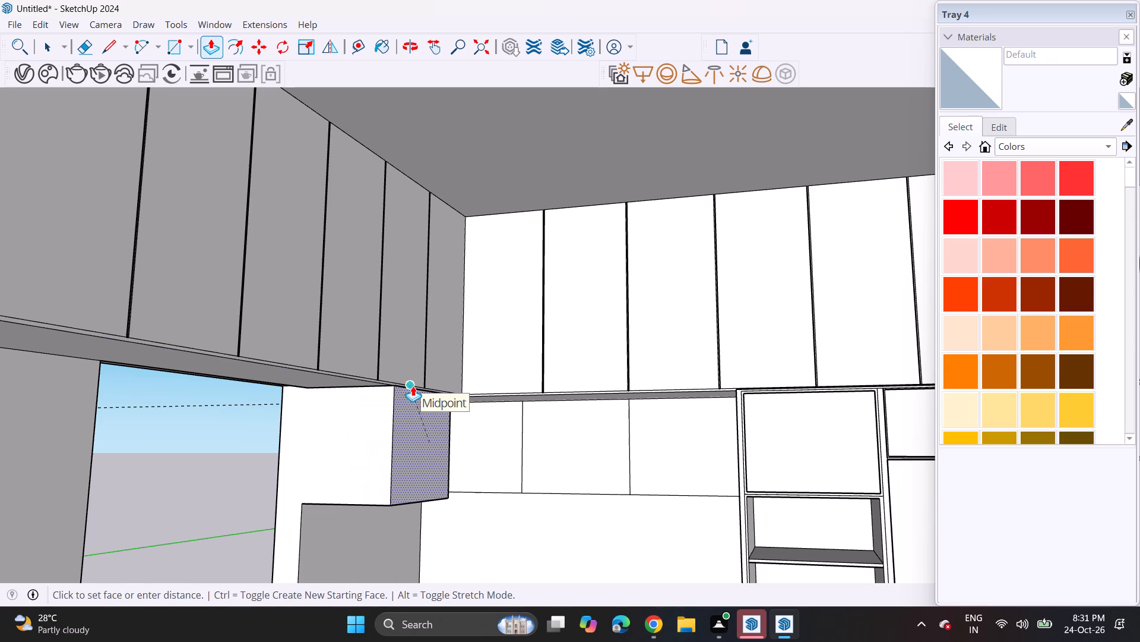
pyautogui.click(340, 374)
pyautogui.moveTo(421, 397); pyautogui.dragTo(261, 401, button='middle')
pyautogui.doubleClick(515, 462)
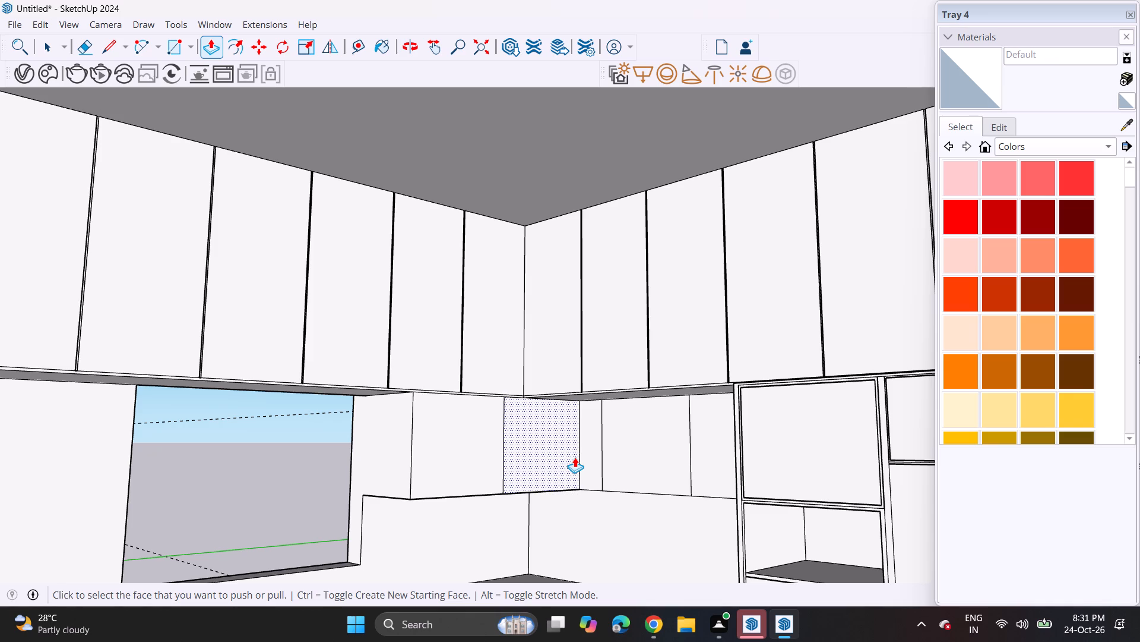
pyautogui.moveTo(582, 458); pyautogui.dragTo(670, 486, button='middle')
pyautogui.doubleClick(536, 436)
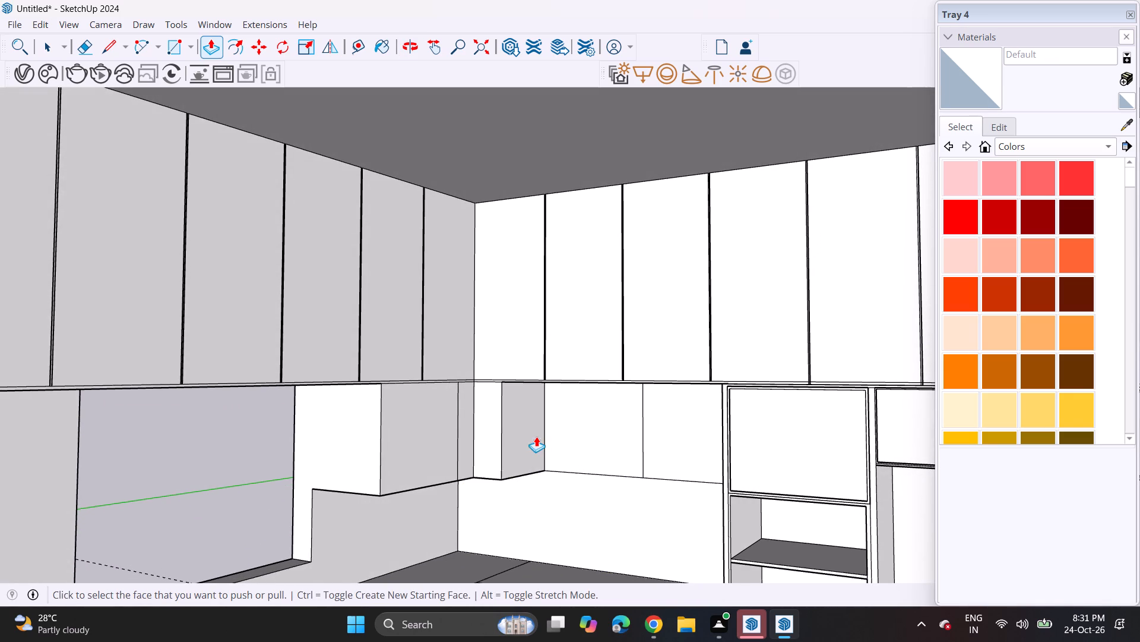
pyautogui.moveTo(575, 447); pyautogui.dragTo(631, 449, button='middle')
pyautogui.doubleClick(579, 446)
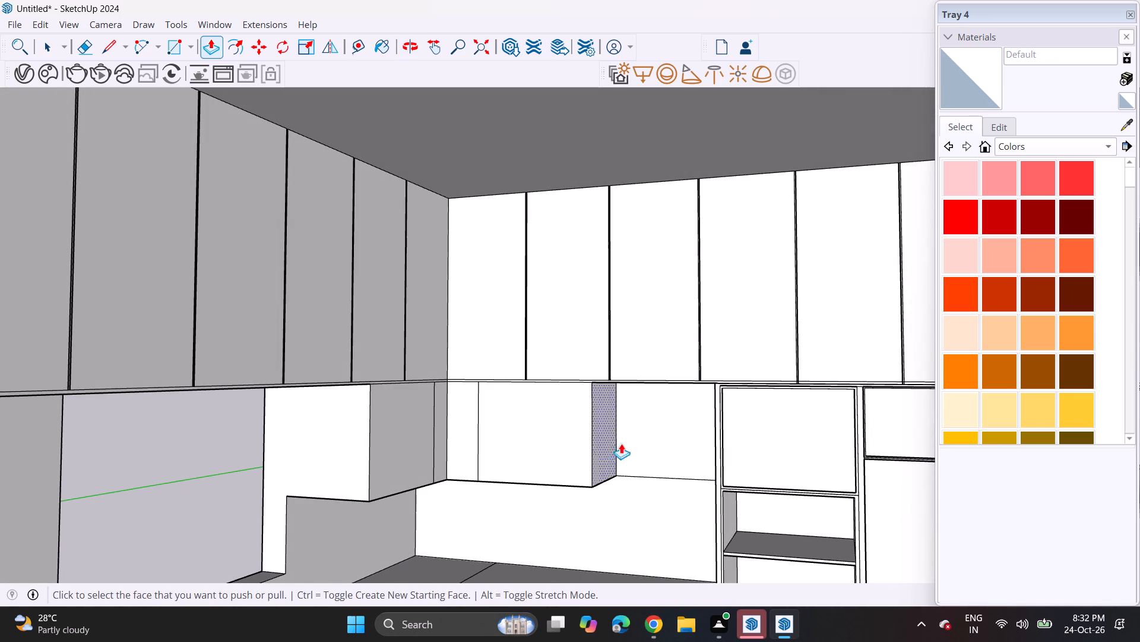
pyautogui.doubleClick(664, 444)
# Copy the vertical division line on the window-side lower wall cabinet slightly toward the corner, outlining a narrow groove strip.
pyautogui.moveTo(614, 461); pyautogui.dragTo(614, 447, button='middle')
pyautogui.scroll(4, 432, 418)
pyautogui.press('space')
pyautogui.click(431, 489)
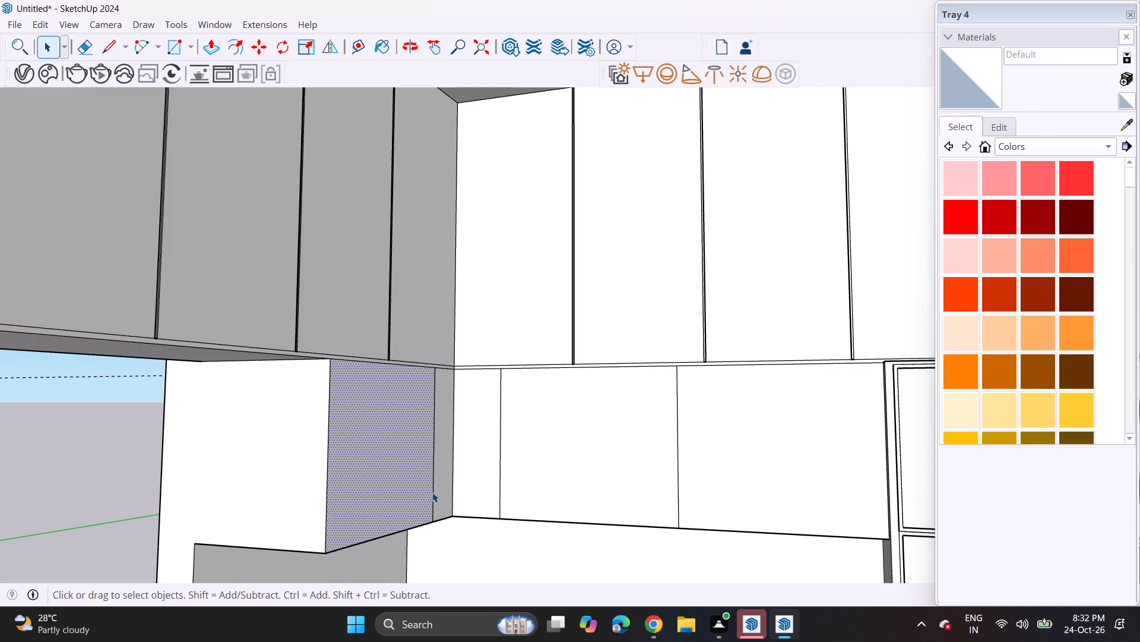
pyautogui.click(433, 494)
pyautogui.scroll(6, 433, 494)
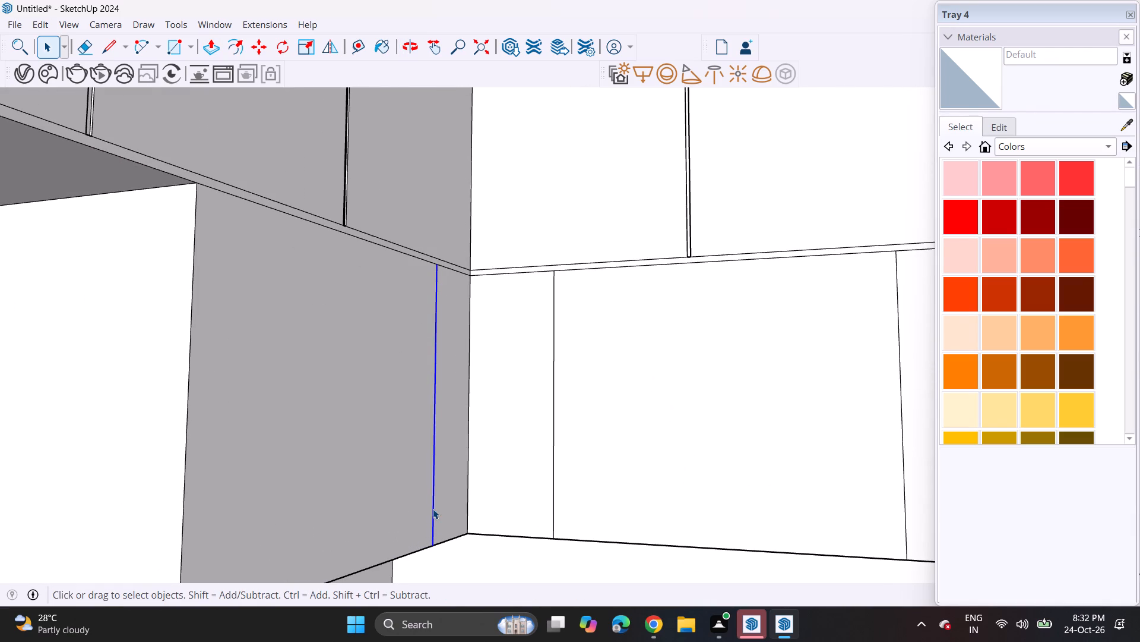
pyautogui.press('m')
pyautogui.click(432, 549)
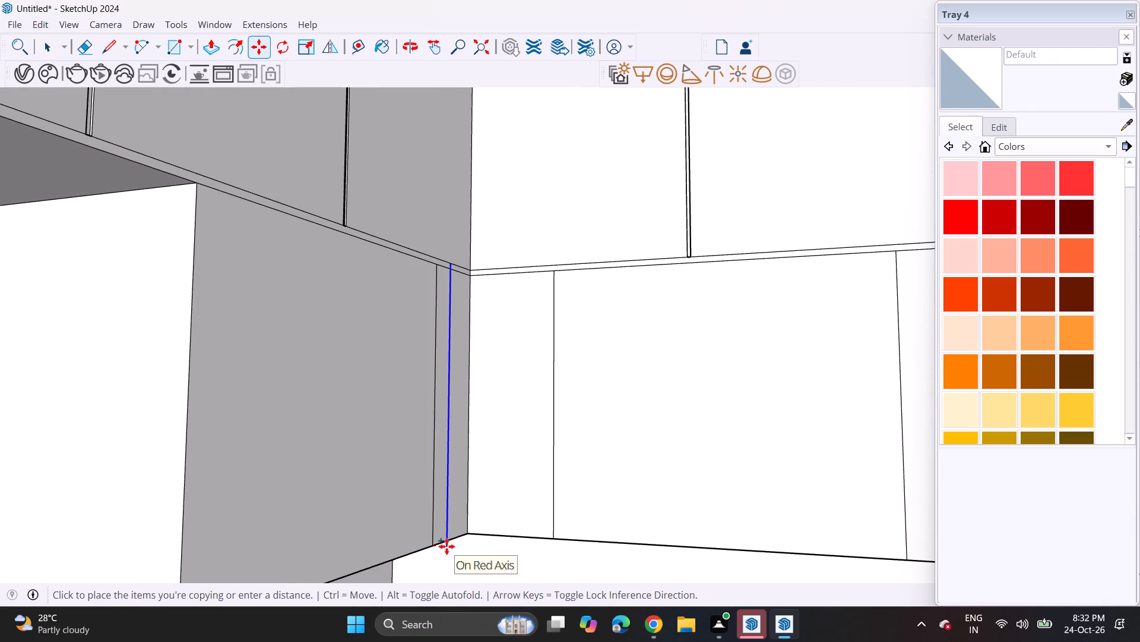
pyautogui.scroll(9, 444, 545)
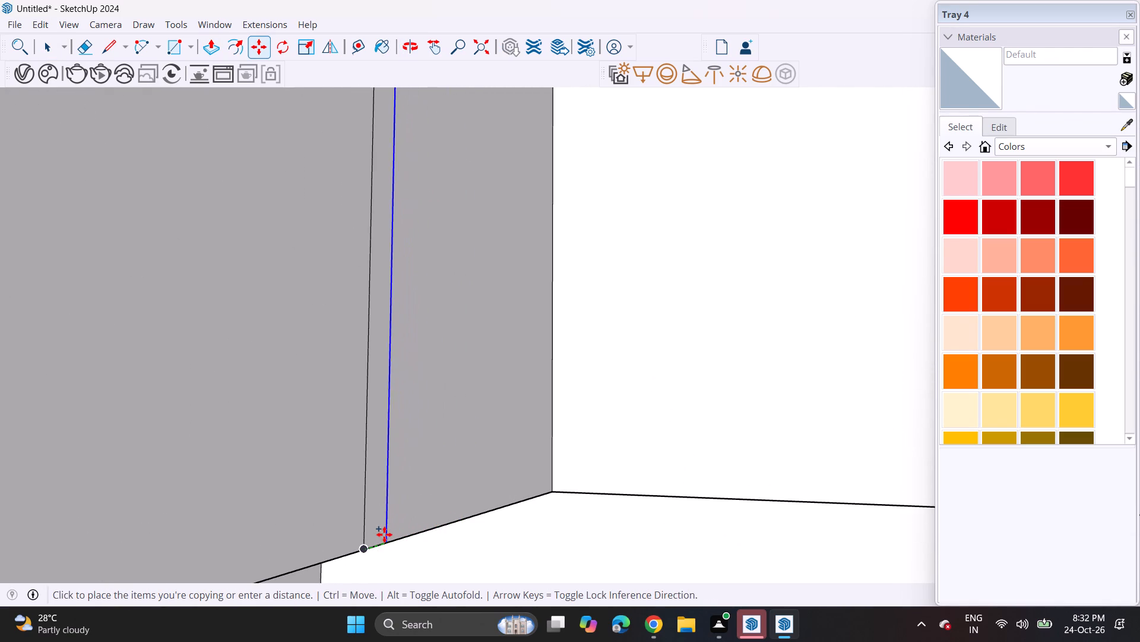
pyautogui.click(384, 534)
# Push the narrow strip on the window-side lower wall cabinet inward to form a groove.
pyautogui.scroll(-13, 384, 534)
pyautogui.scroll(1, 384, 537)
pyautogui.scroll(-5, 384, 537)
pyautogui.scroll(1, 384, 537)
pyautogui.scroll(-9, 384, 537)
pyautogui.click(211, 55)
pyautogui.scroll(13, 420, 641)
pyautogui.scroll(-1, 381, 528)
pyautogui.scroll(2, 381, 528)
pyautogui.click(381, 529)
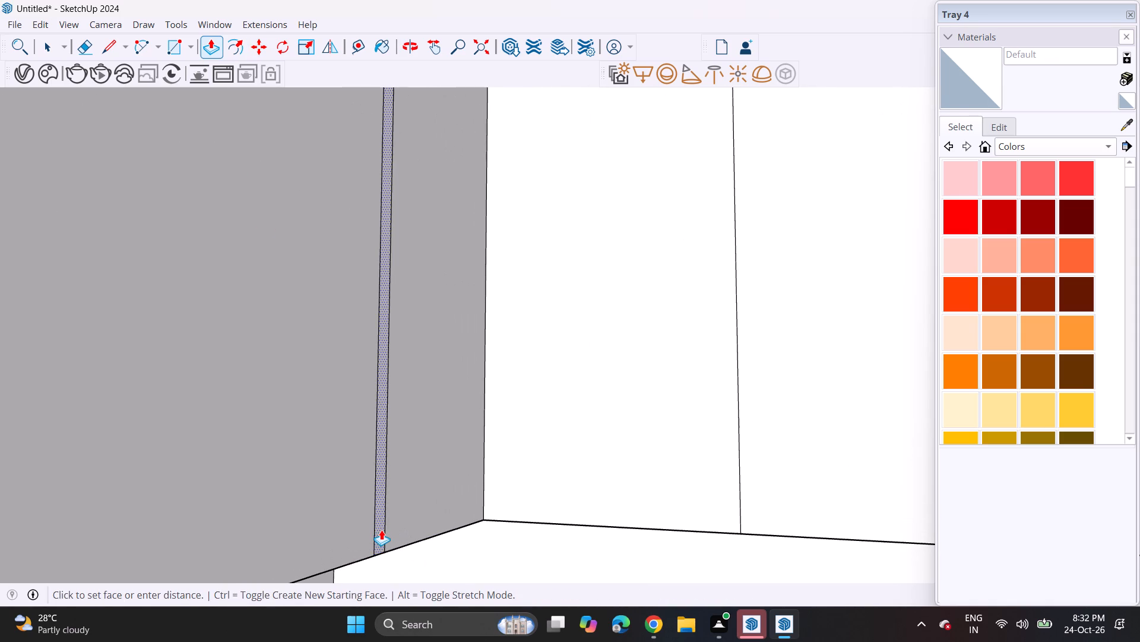
pyautogui.click(379, 524)
pyautogui.scroll(-15, 373, 518)
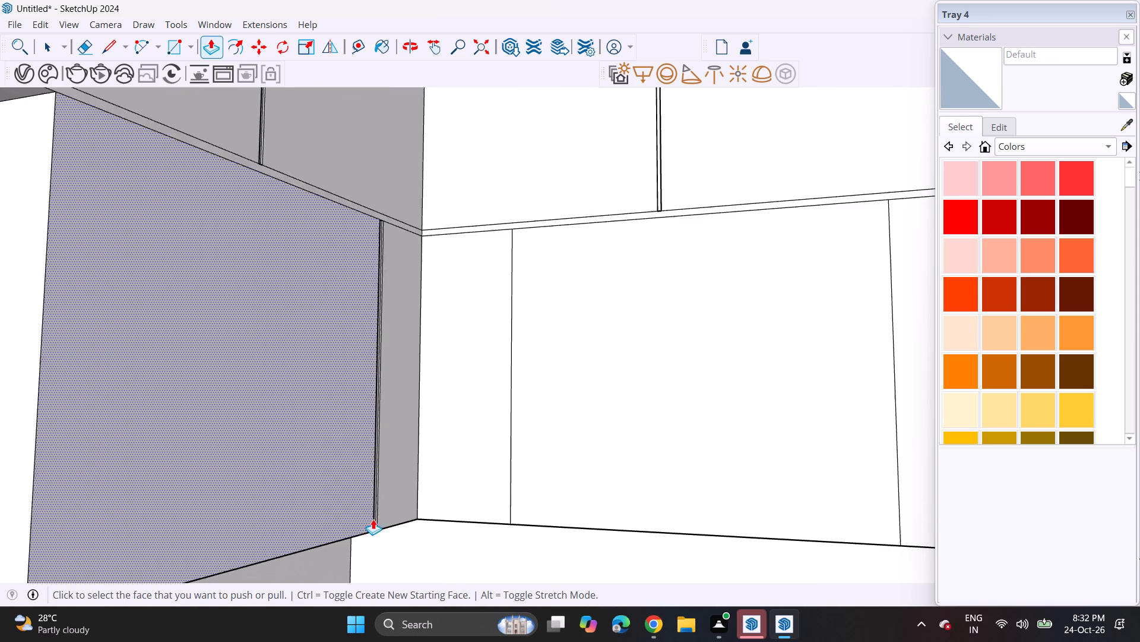
pyautogui.scroll(-4, 373, 519)
# Delete the two vertical division lines on the lower wall cabinet front between the corner and the tall unit.
pyautogui.moveTo(473, 509); pyautogui.dragTo(524, 528, button='middle')
pyautogui.press('space')
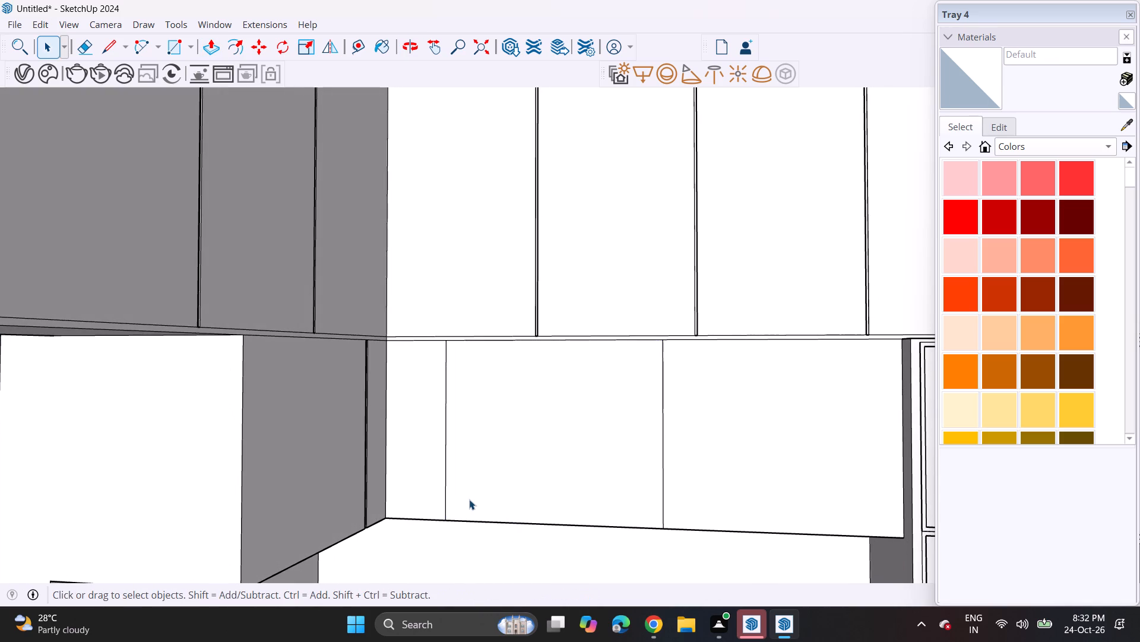
pyautogui.moveTo(473, 500); pyautogui.dragTo(568, 499, button='middle')
pyautogui.scroll(-3, 556, 491)
pyautogui.keyDown('shift'); pyautogui.moveTo(553, 479); pyautogui.dragTo(429, 453, button='middle'); pyautogui.keyUp('shift')
pyautogui.click(338, 456)
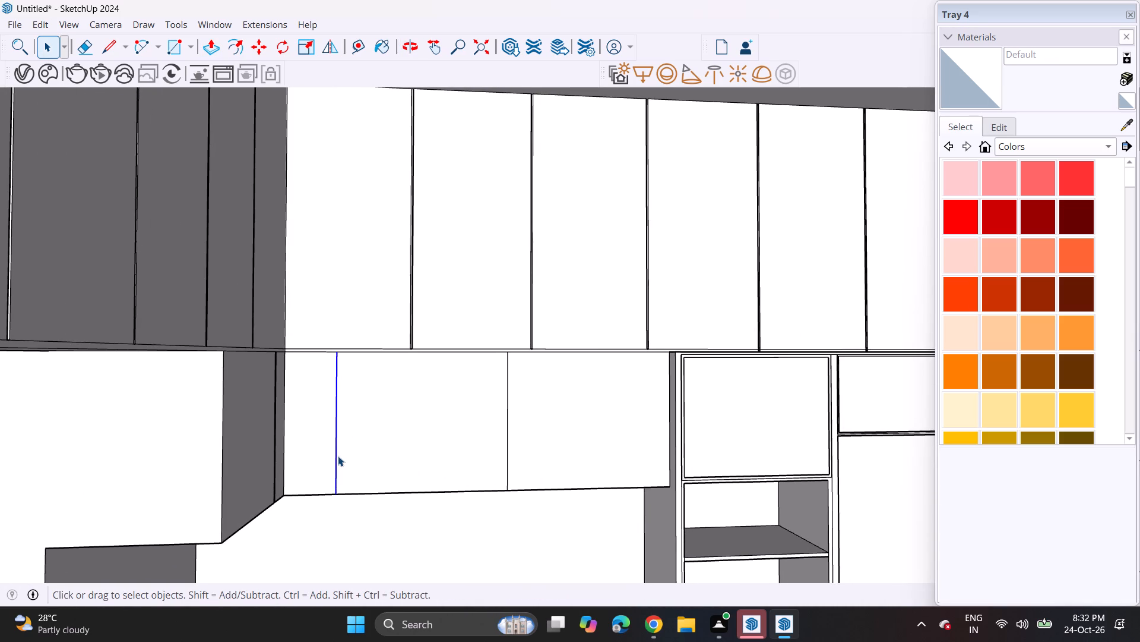
pyautogui.press('Delete')
pyautogui.click(507, 458)
pyautogui.press('Delete')
# Draw two vertical division lines on the lower wall cabinet front between corner and tall unit, aligned with the upper cabinet grooves.
pyautogui.click(113, 42)
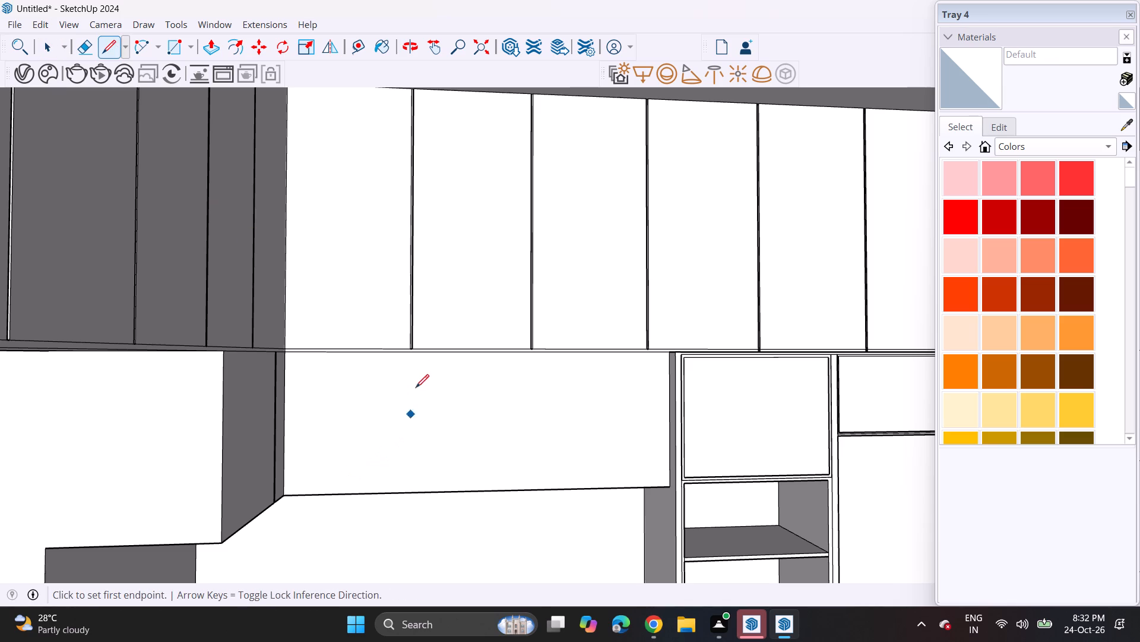
pyautogui.click(410, 356)
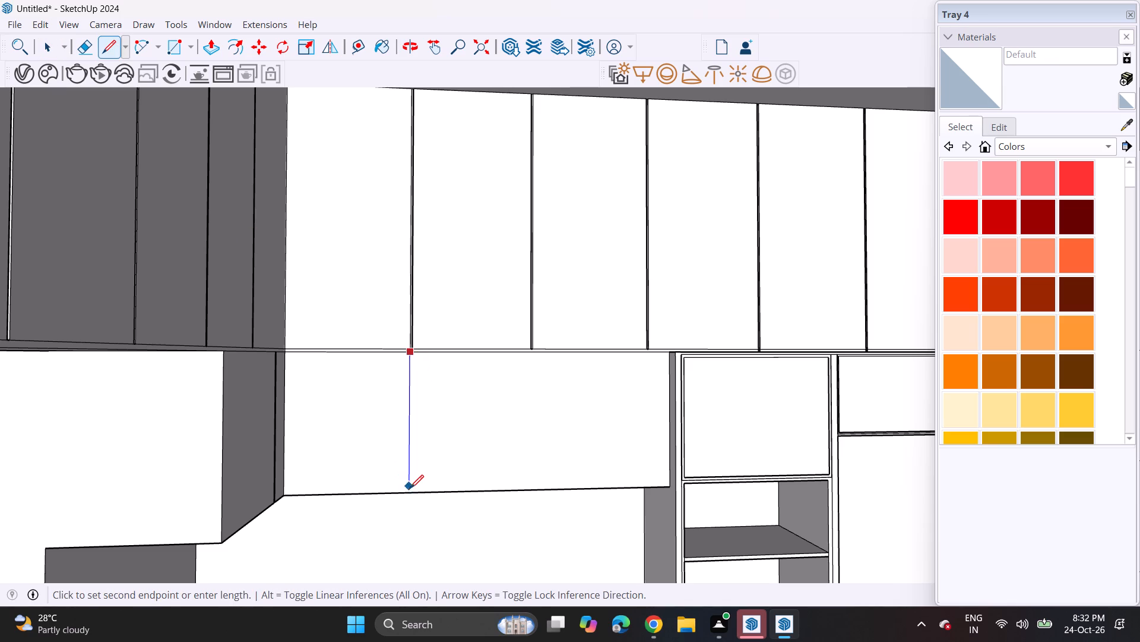
pyautogui.click(410, 492)
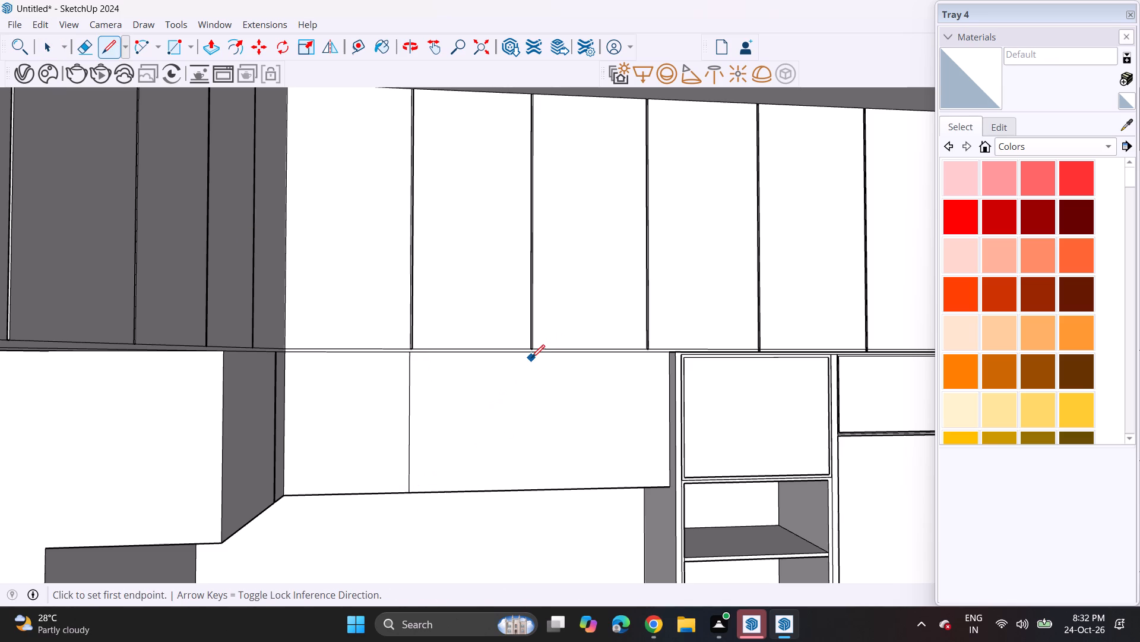
pyautogui.click(531, 351)
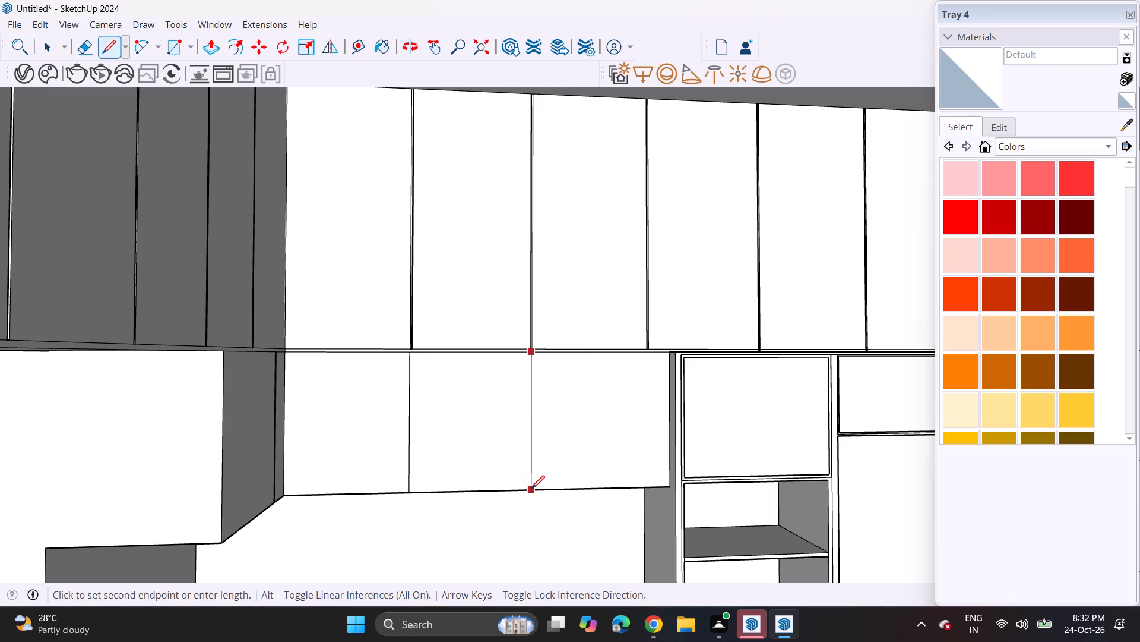
pyautogui.click(531, 489)
# Copy both vertical division lines about 5/16" toward the tall unit, outlining two narrow groove strips on the lower wall cabinet.
pyautogui.moveTo(642, 311); pyautogui.dragTo(615, 343, button='middle')
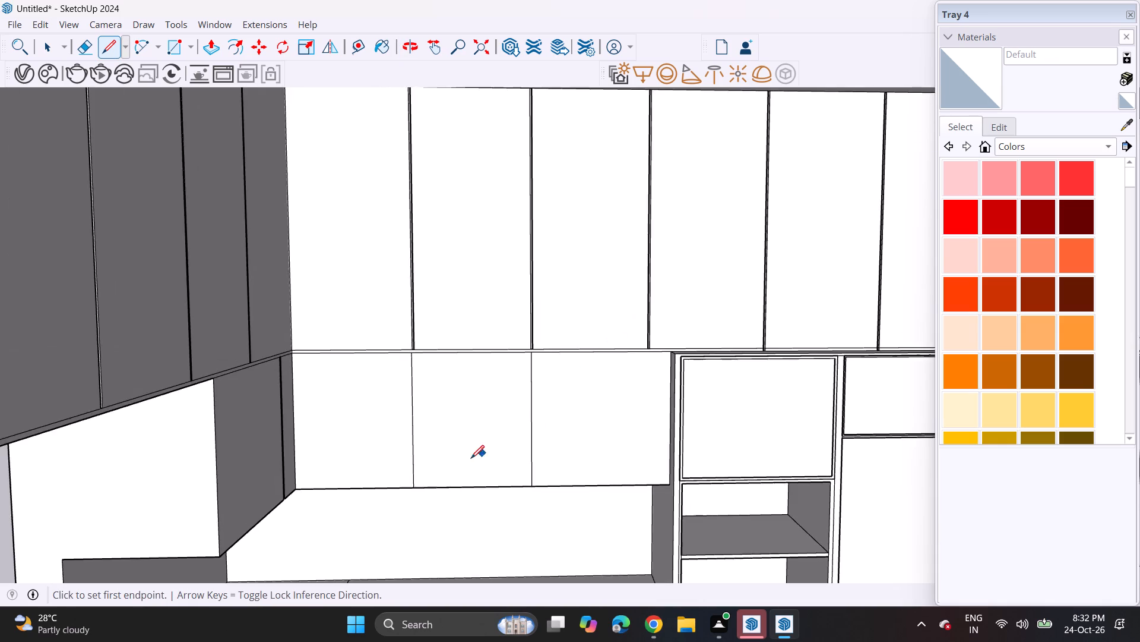
pyautogui.scroll(5, 460, 457)
pyautogui.press('b')
pyautogui.press('space')
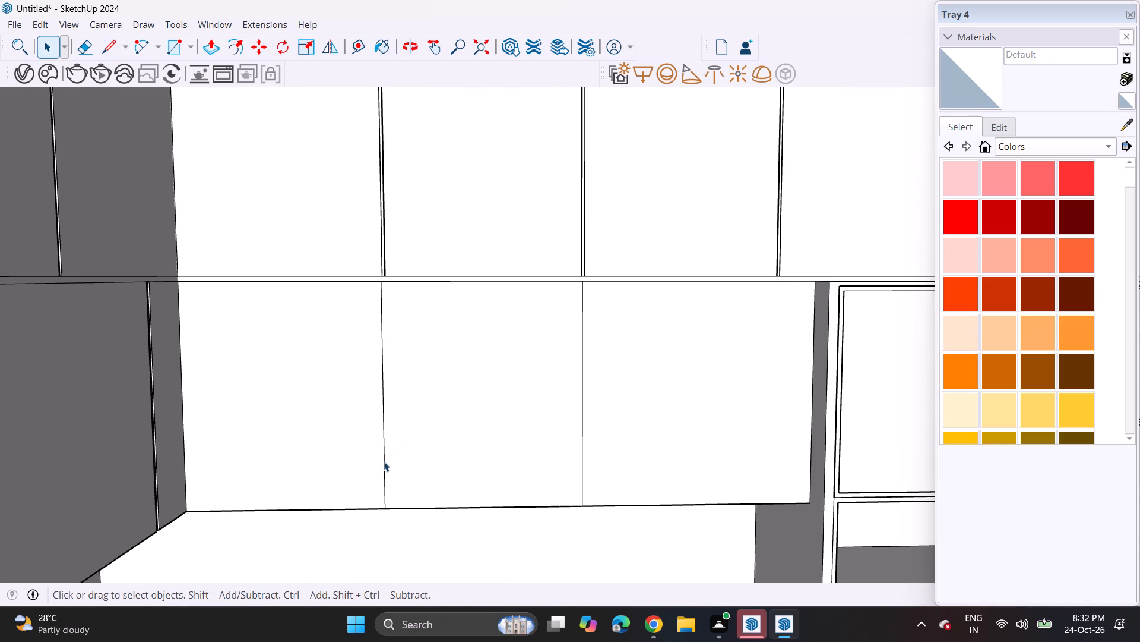
pyautogui.click(384, 462)
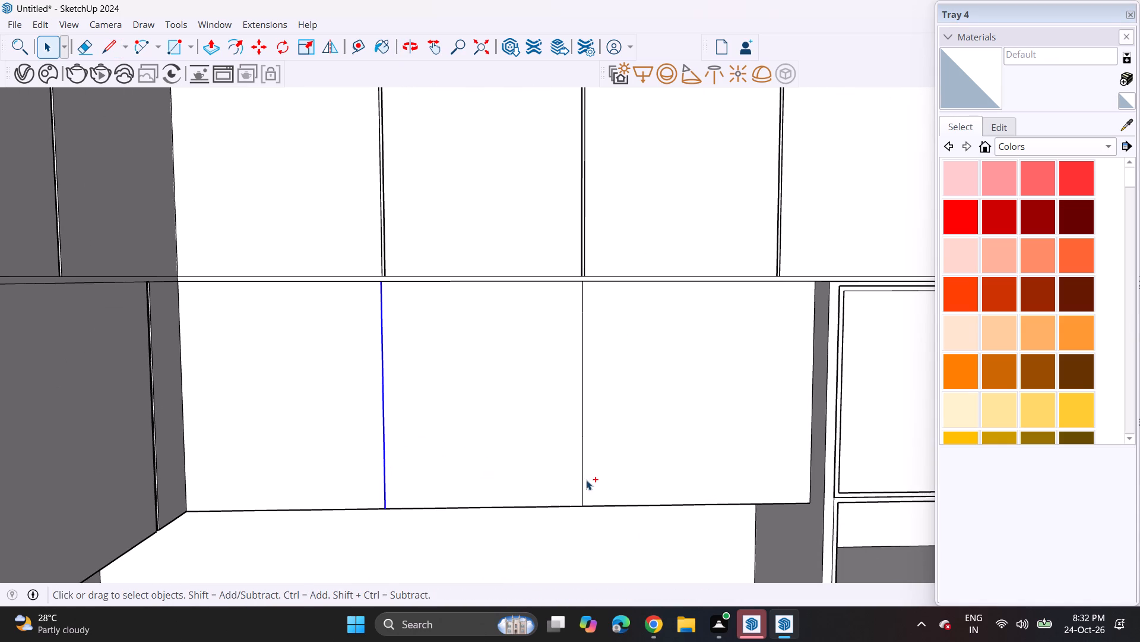
pyautogui.keyDown('ctrl'); pyautogui.click(582, 477); pyautogui.keyUp('ctrl')
pyautogui.press('m')
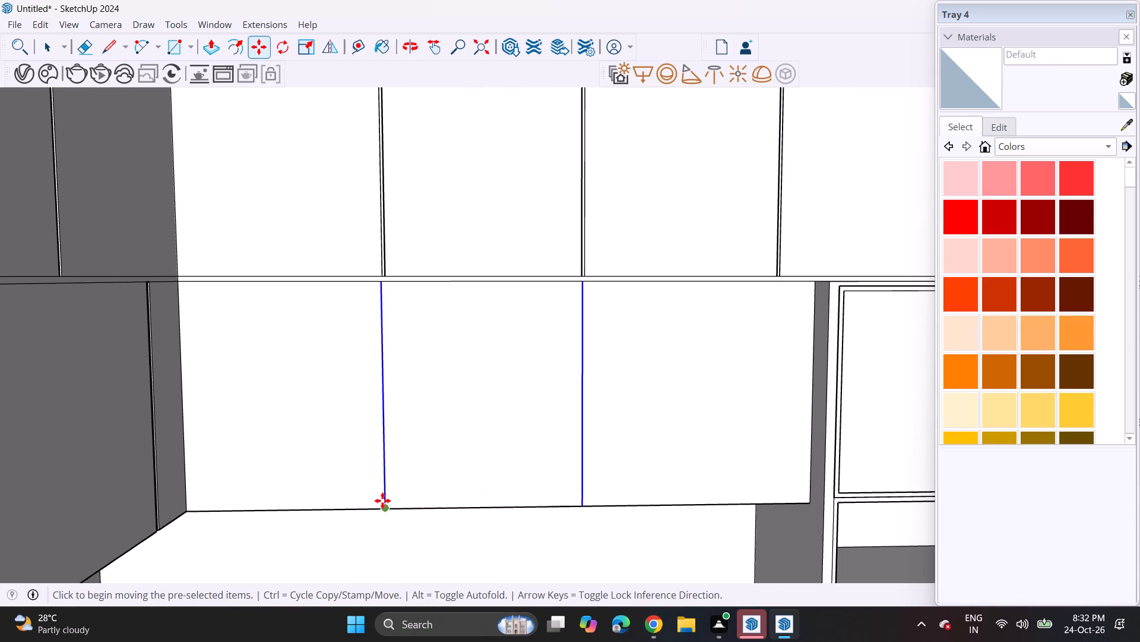
pyautogui.click(382, 501)
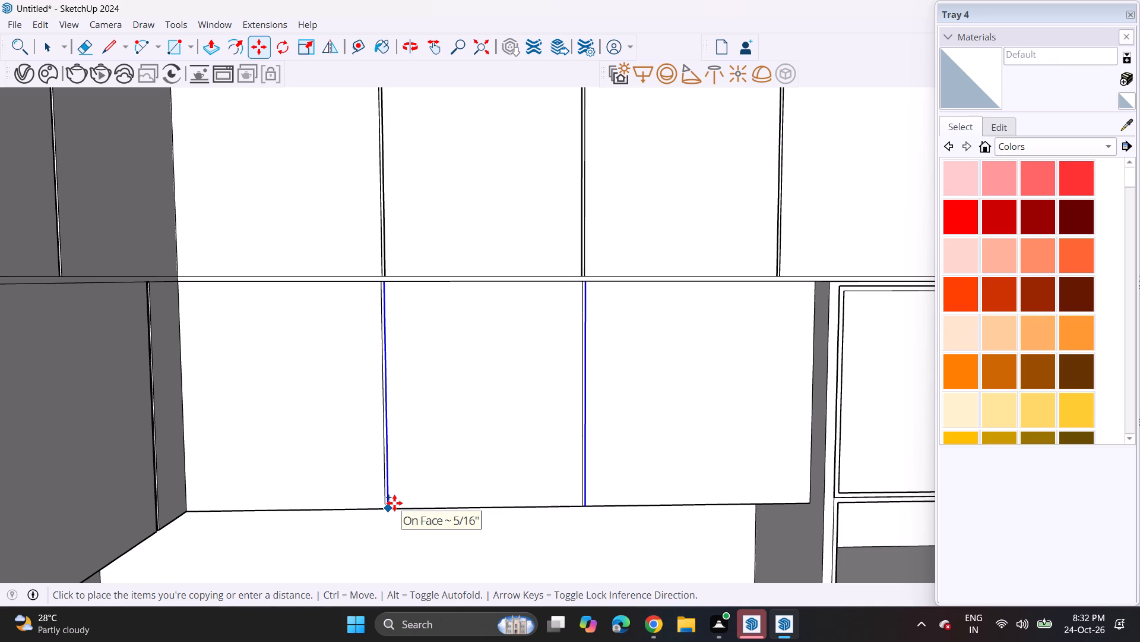
pyautogui.click(394, 503)
# Push the two narrow strips on the lower wall cabinet front inward to equal depth as grooves.
pyautogui.scroll(-4, 457, 464)
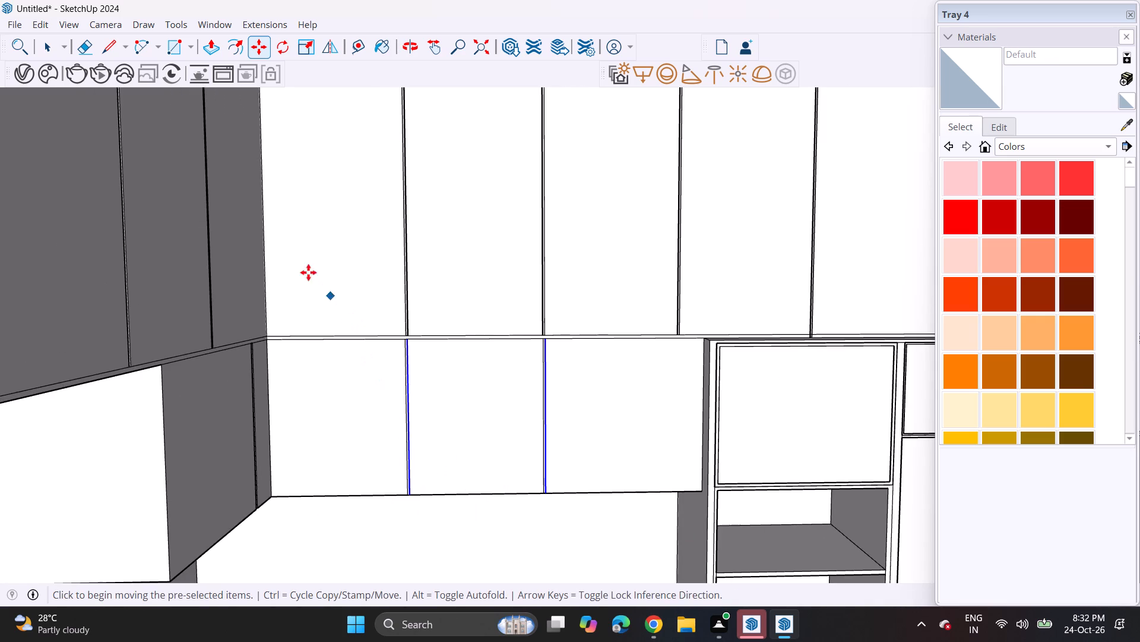
pyautogui.click(213, 45)
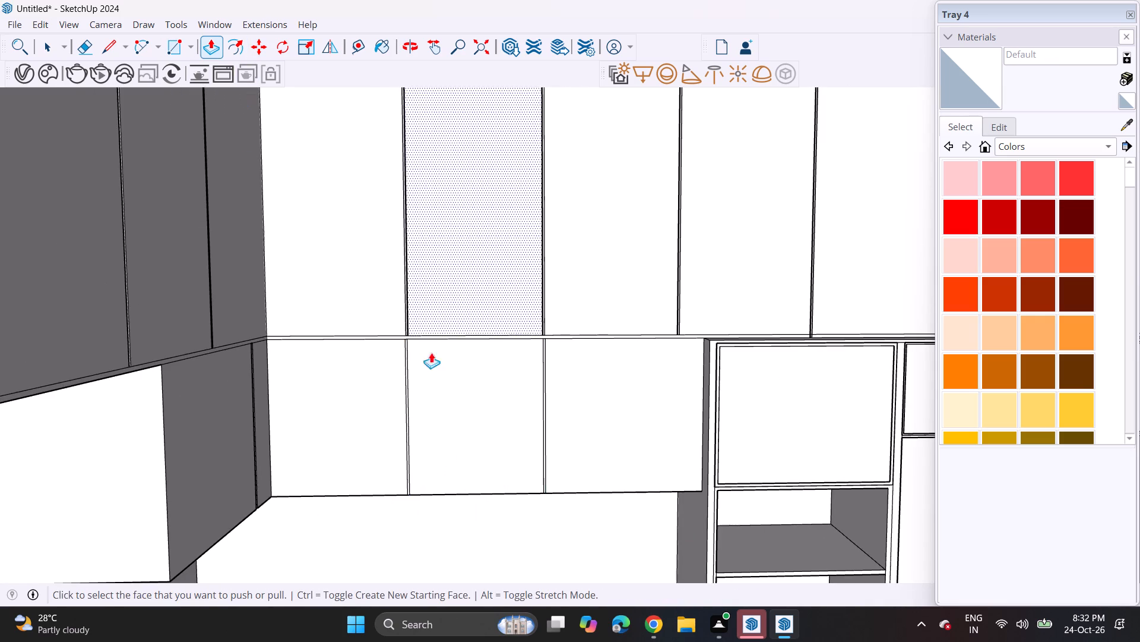
pyautogui.scroll(1, 416, 488)
pyautogui.scroll(-1, 416, 488)
pyautogui.scroll(11, 416, 488)
pyautogui.scroll(-1, 405, 496)
pyautogui.scroll(2, 405, 496)
pyautogui.click(399, 500)
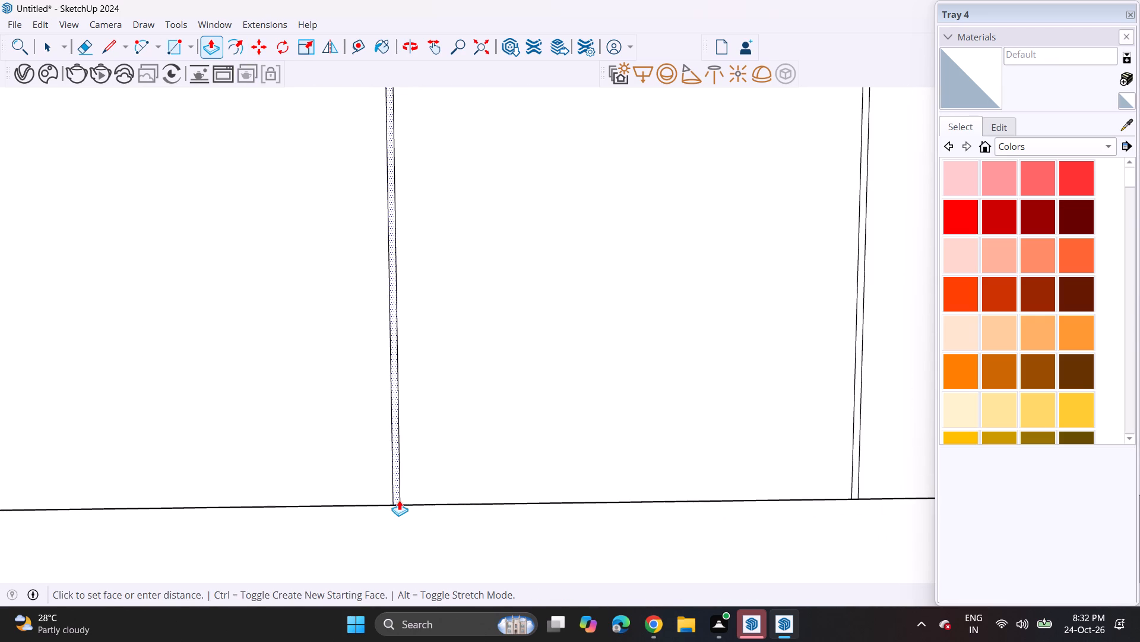
pyautogui.click(400, 496)
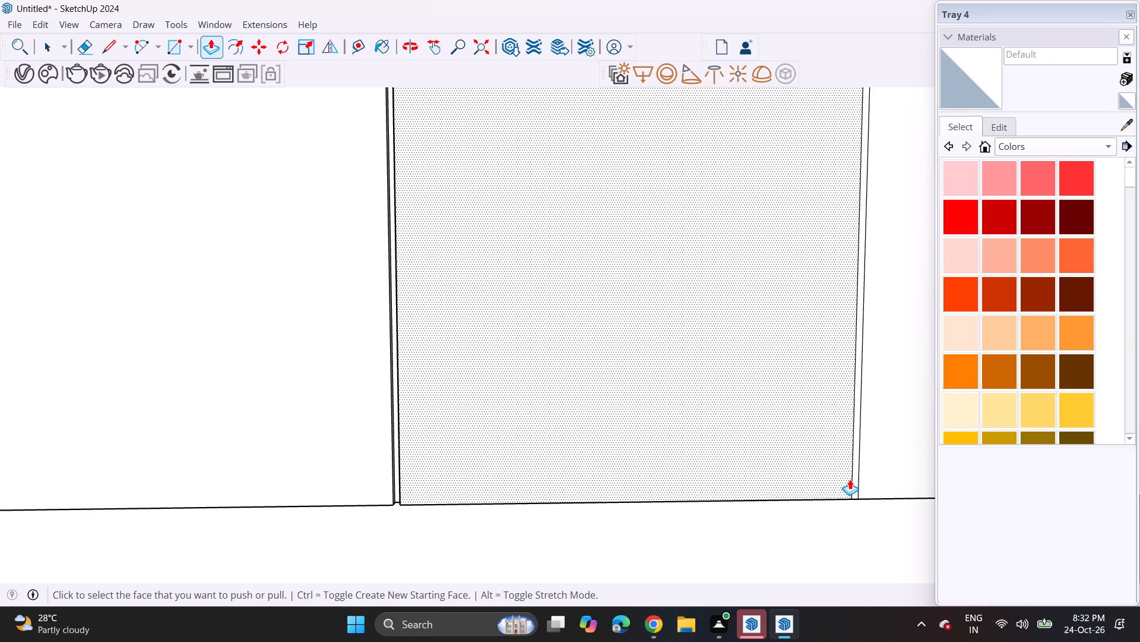
pyautogui.doubleClick(854, 483)
# Remove the groove from the window-side lower wall cabinet by pulling its strip flush and erasing its two vertical lines.
pyautogui.scroll(-7, 816, 467)
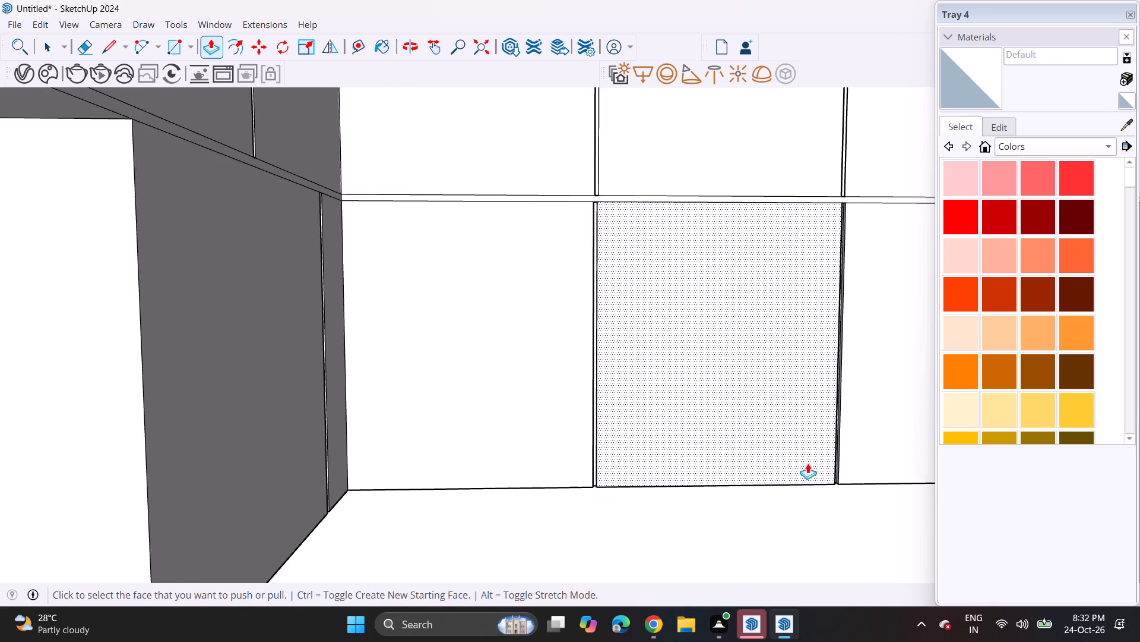
pyautogui.moveTo(781, 457); pyautogui.dragTo(585, 446, button='middle')
pyautogui.scroll(-2, 527, 440)
pyautogui.scroll(1, 527, 440)
pyautogui.scroll(-1, 527, 440)
pyautogui.scroll(1, 527, 440)
pyautogui.scroll(-2, 527, 440)
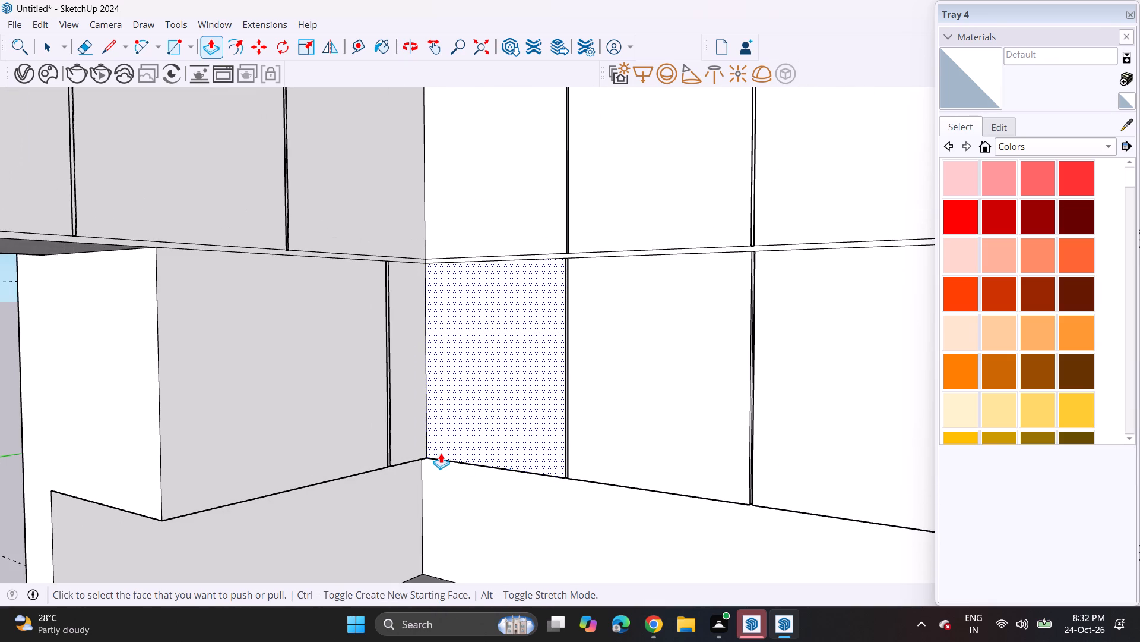
pyautogui.scroll(-4, 434, 453)
pyautogui.moveTo(414, 458); pyautogui.dragTo(322, 454, button='middle')
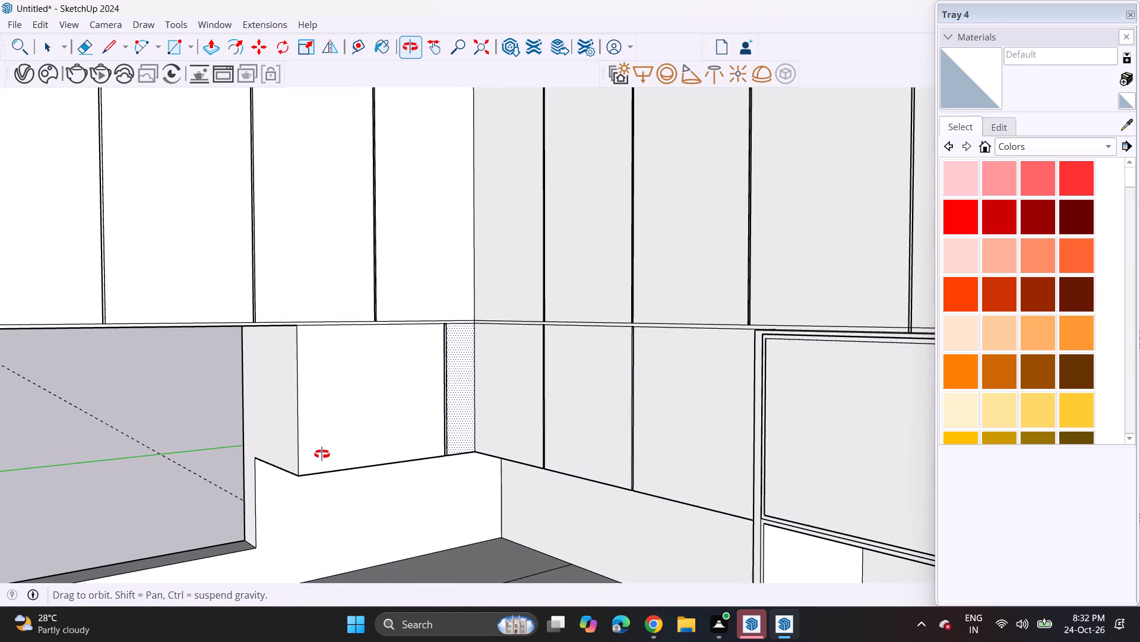
pyautogui.moveTo(322, 454); pyautogui.dragTo(322, 454, button='middle')
pyautogui.keyDown('shift'); pyautogui.moveTo(331, 443); pyautogui.dragTo(476, 468, button='middle'); pyautogui.keyUp('shift')
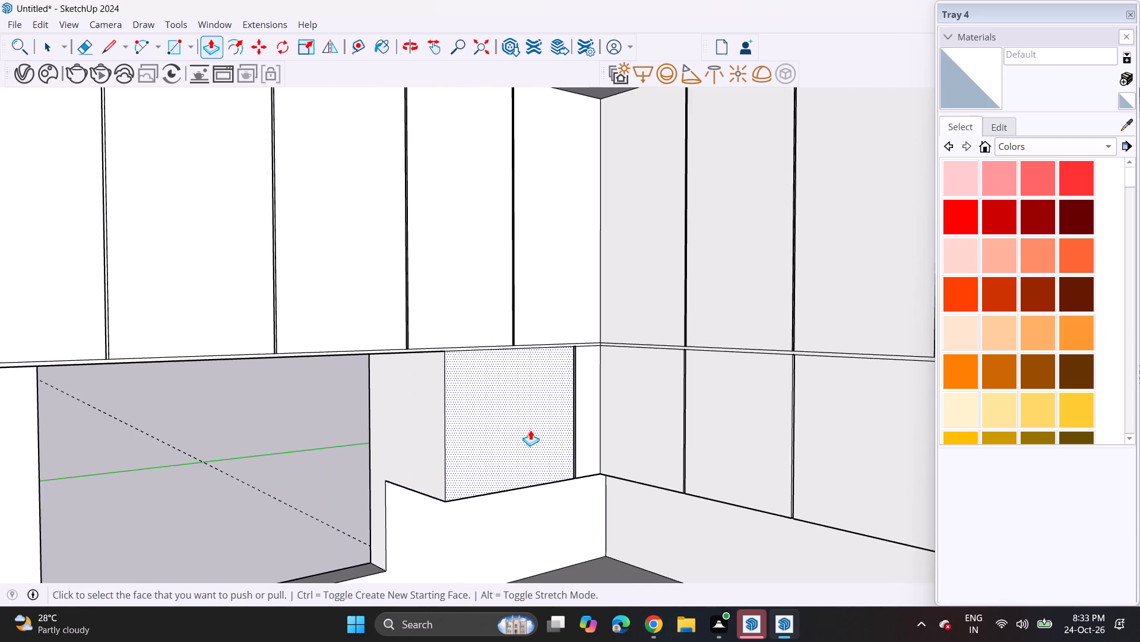
pyautogui.scroll(15, 539, 427)
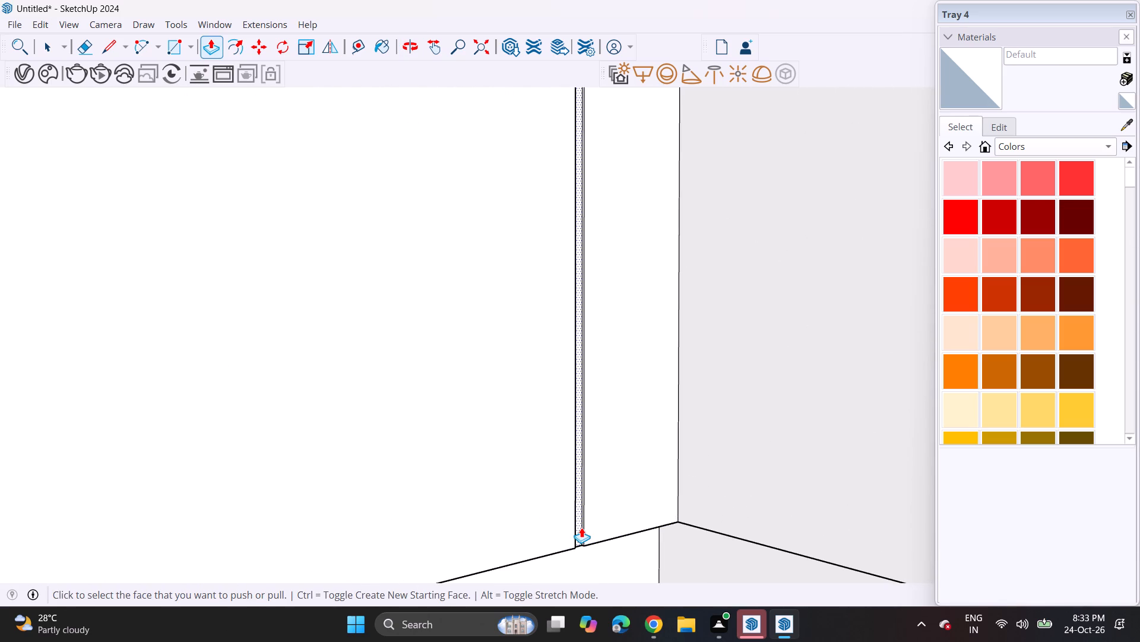
pyautogui.click(581, 527)
pyautogui.click(612, 484)
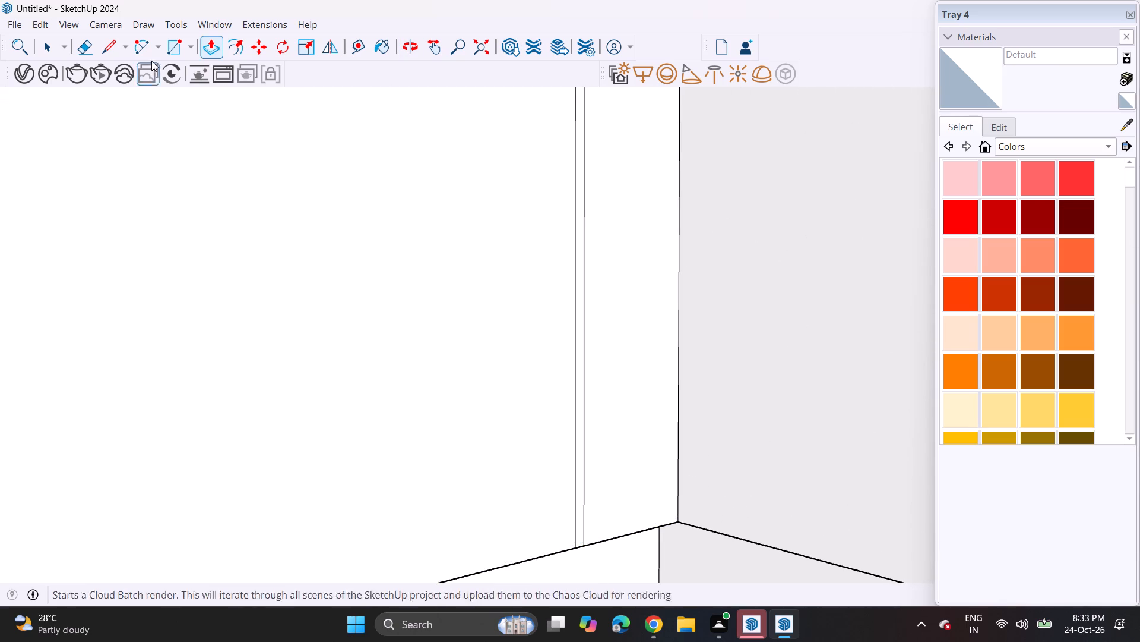
pyautogui.click(90, 46)
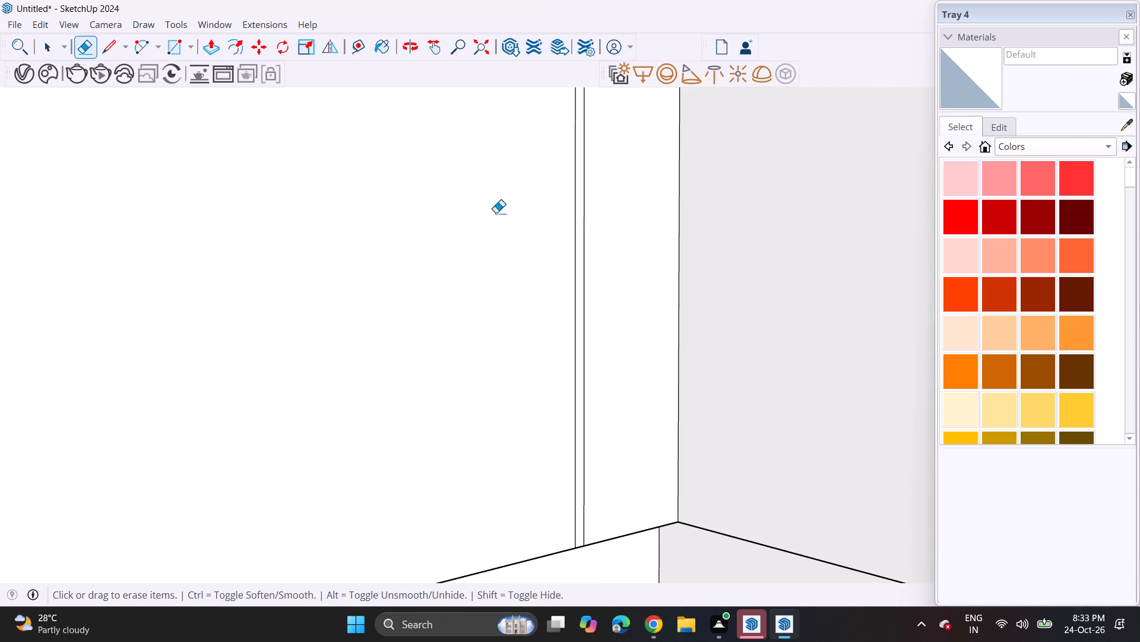
pyautogui.moveTo(502, 218); pyautogui.dragTo(616, 254)
# Draw a rectangle just inside the window-side lower wall cabinet front and push it back to the wall as an open niche.
pyautogui.scroll(-10, 598, 216)
pyautogui.scroll(1, 559, 209)
pyautogui.keyDown('shift'); pyautogui.moveTo(559, 209); pyautogui.dragTo(566, 257, button='middle'); pyautogui.keyUp('shift')
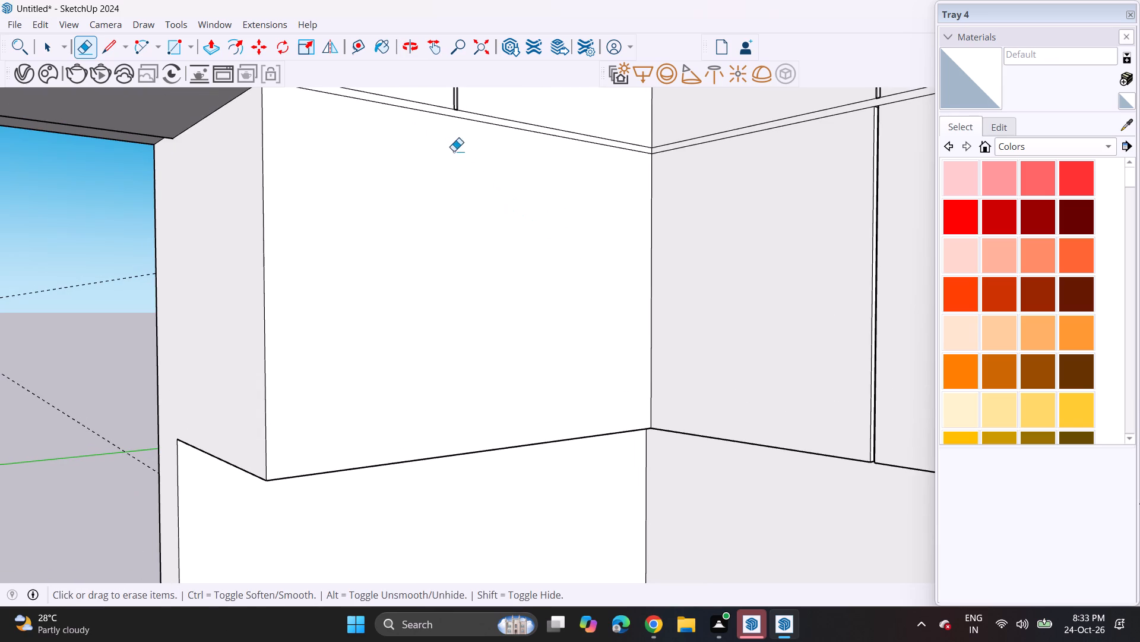
pyautogui.click(171, 48)
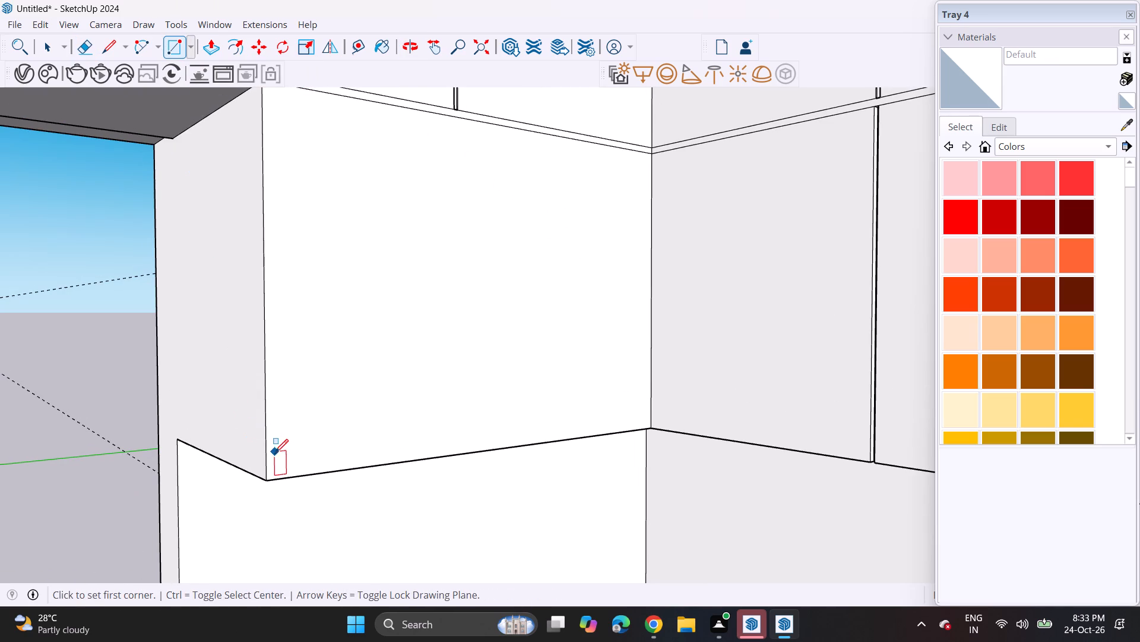
pyautogui.click(276, 470)
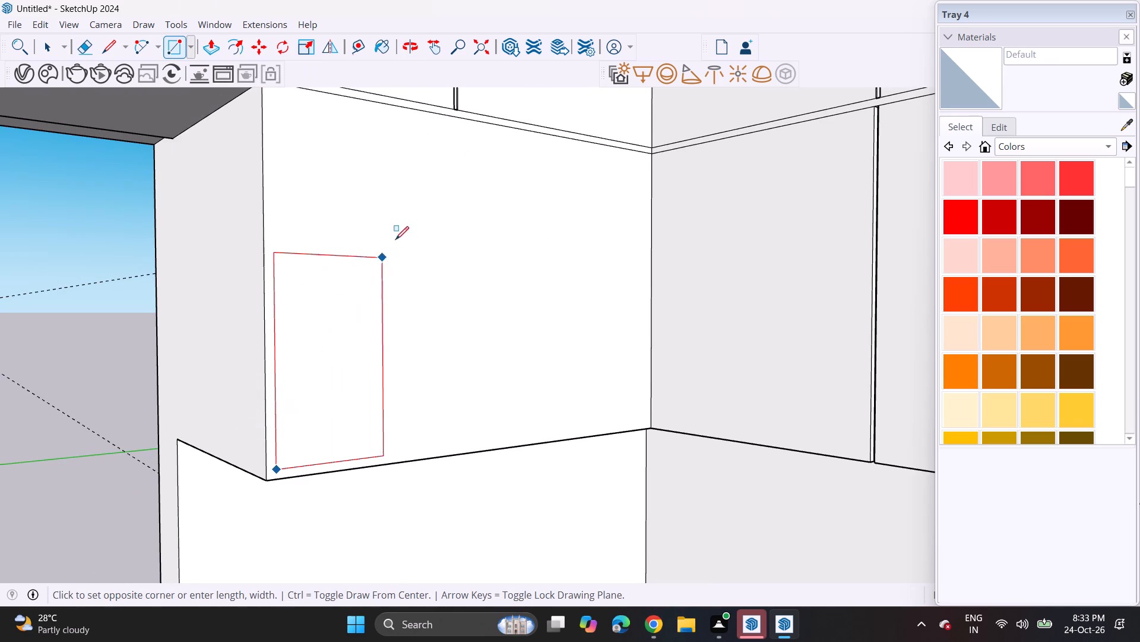
pyautogui.click(524, 140)
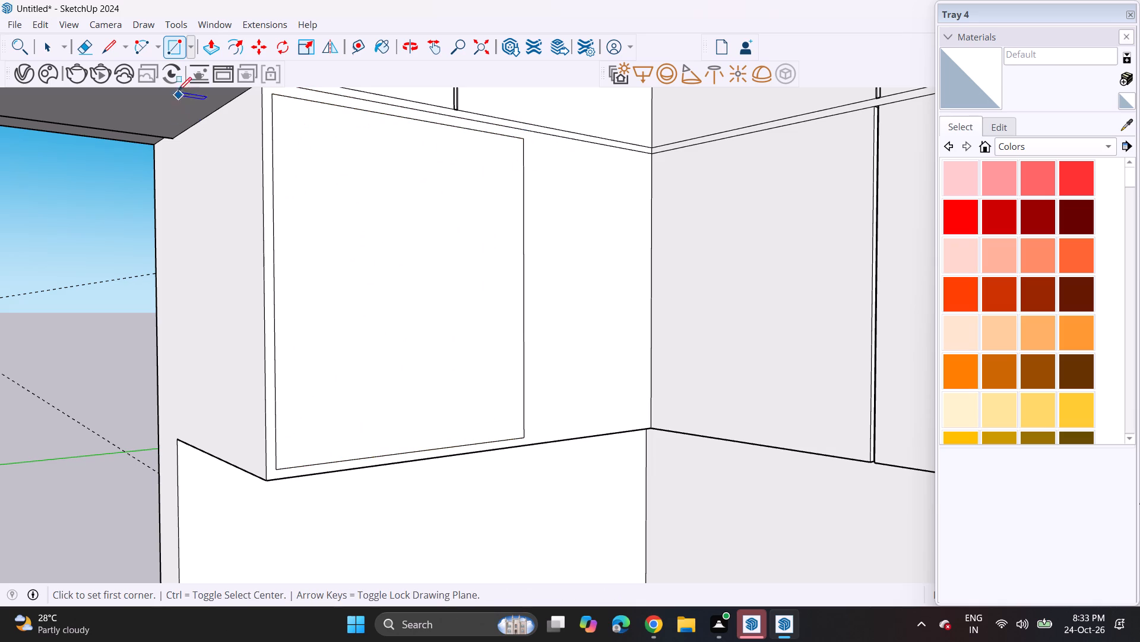
pyautogui.click(202, 53)
pyautogui.click(436, 373)
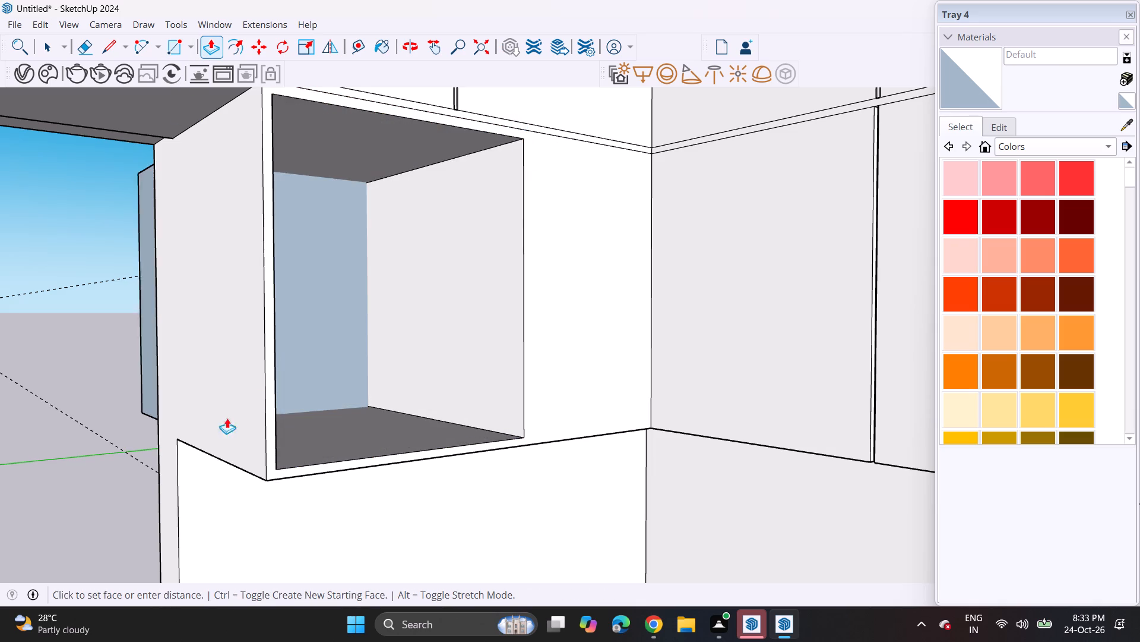
pyautogui.click(180, 441)
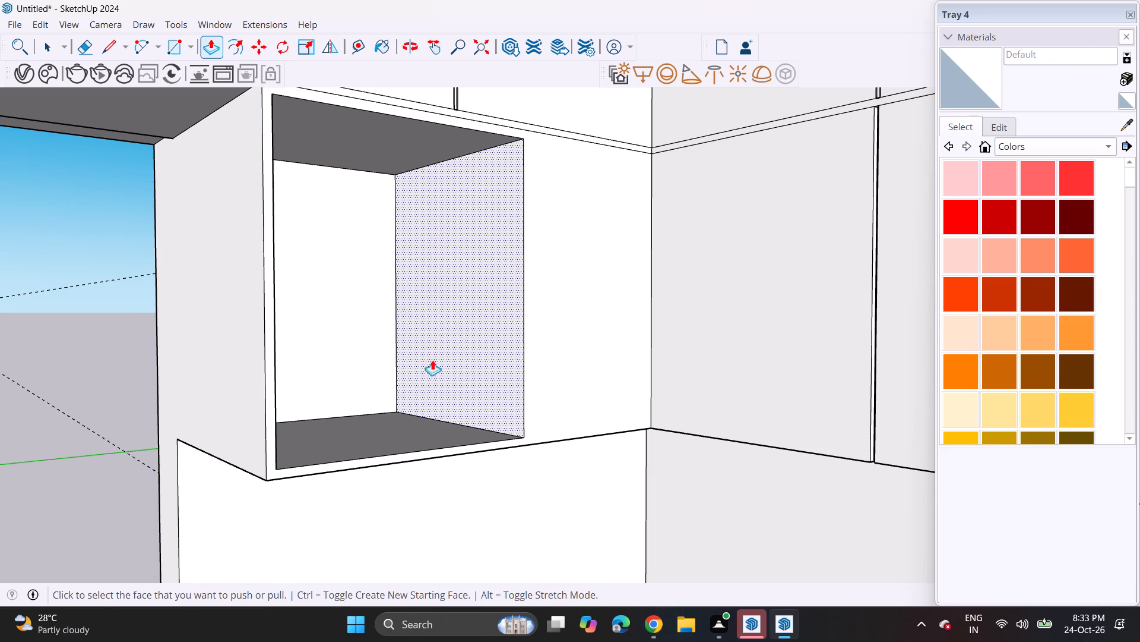
# Copy the bottom edge of the niche's corner-side inner face to its top with a /2 division, adding a mid-height line.
pyautogui.press('space')
pyautogui.click(457, 426)
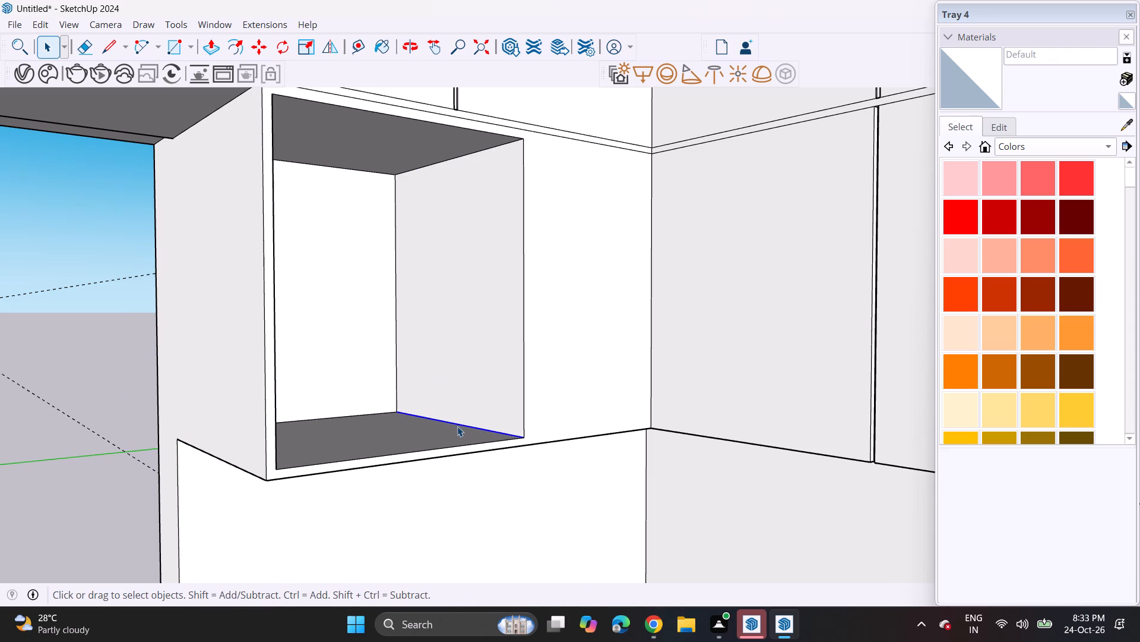
pyautogui.press('m')
pyautogui.click(522, 438)
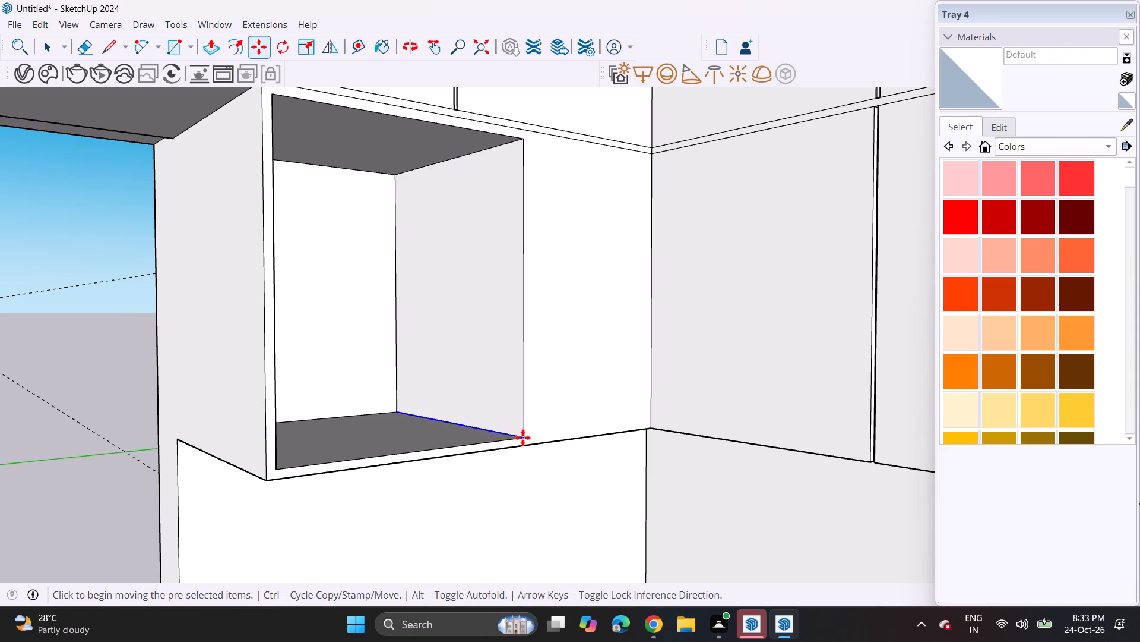
pyautogui.click(524, 139)
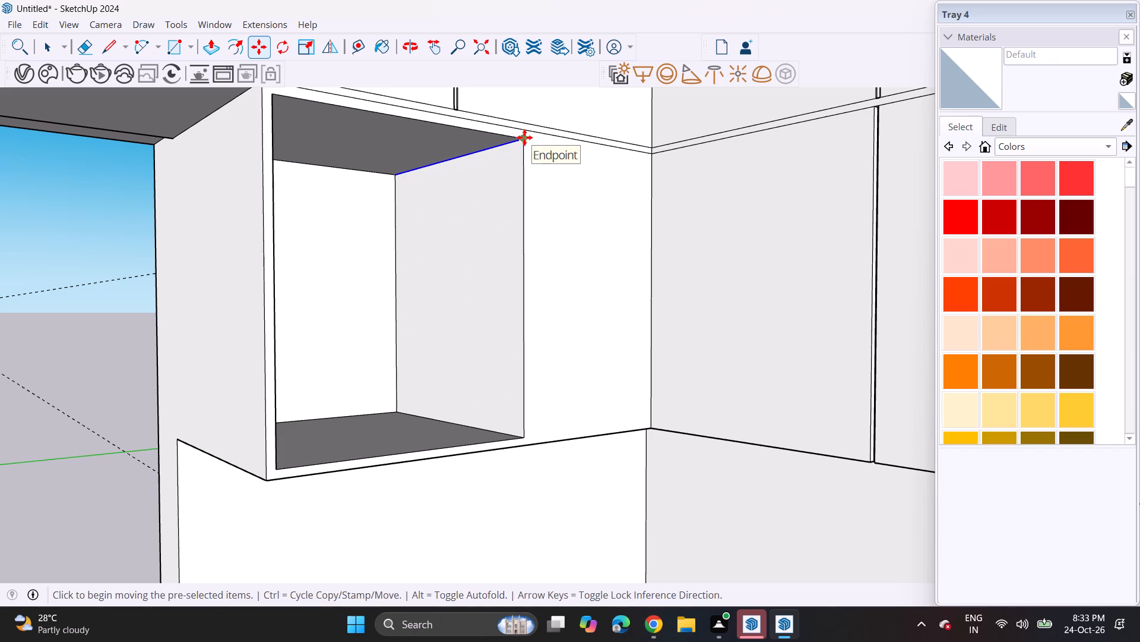
pyautogui.press('/')
pyautogui.press('2')
pyautogui.press('Return')
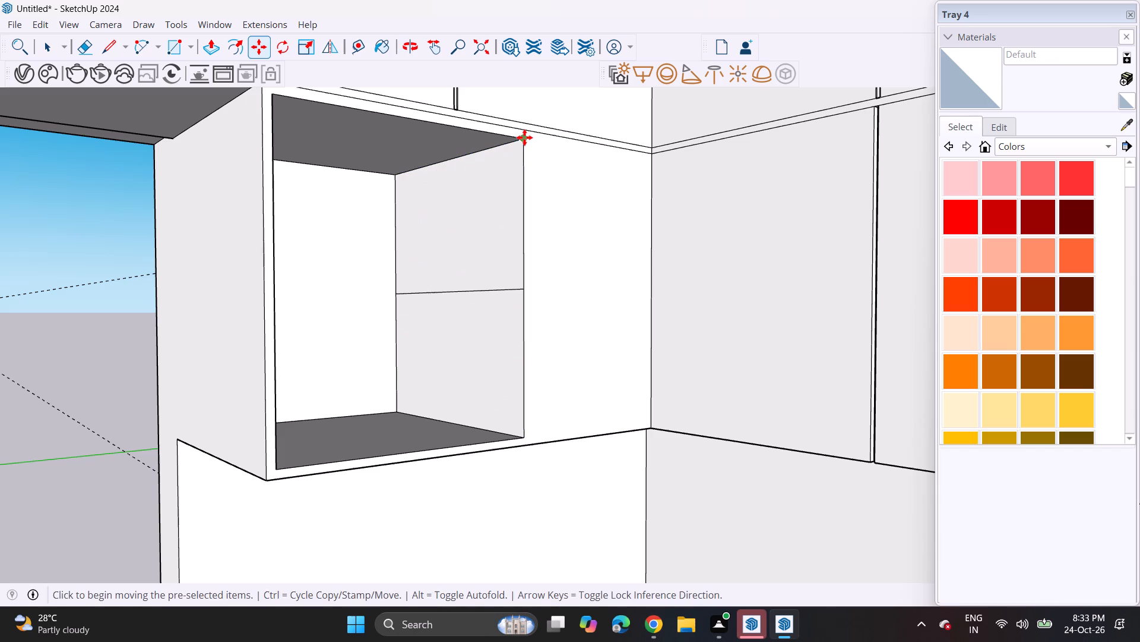
# Copy the mid-height line on the niche's corner-side inner face slightly upward to outline a thin shelf strip.
pyautogui.press('space')
pyautogui.click(485, 288)
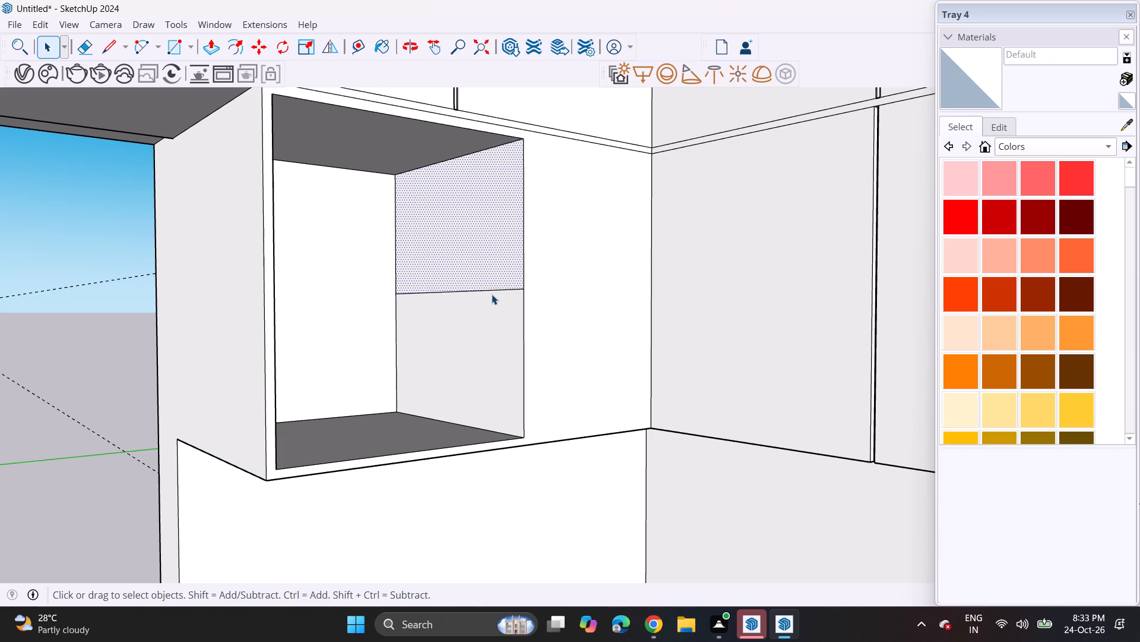
pyautogui.click(492, 294)
pyautogui.click(492, 294)
pyautogui.click(494, 292)
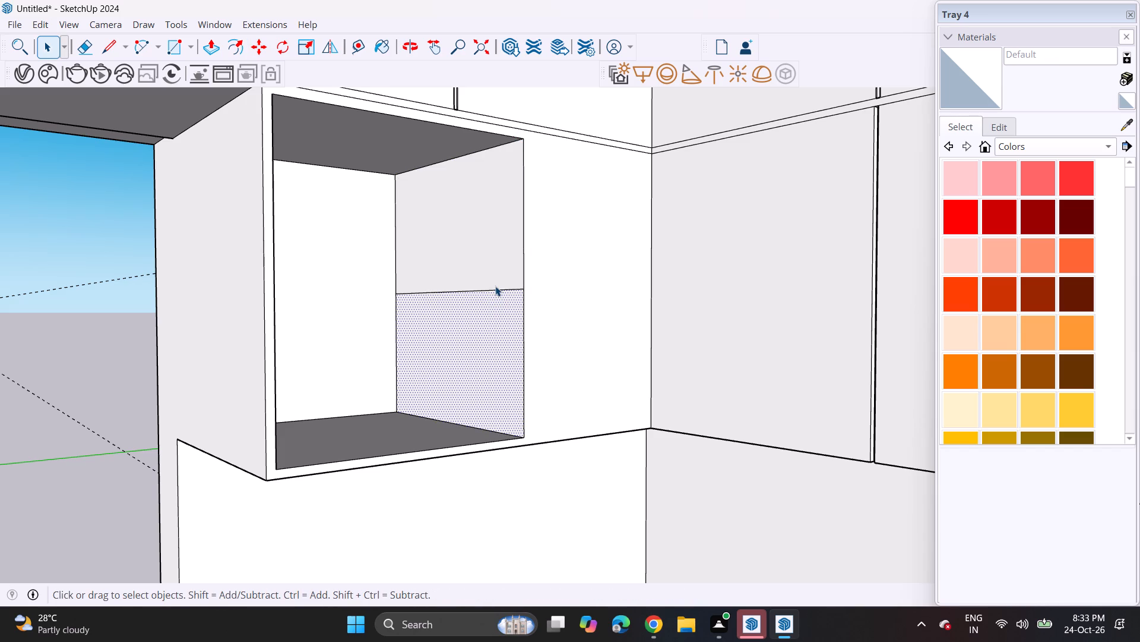
pyautogui.click(495, 286)
pyautogui.click(496, 292)
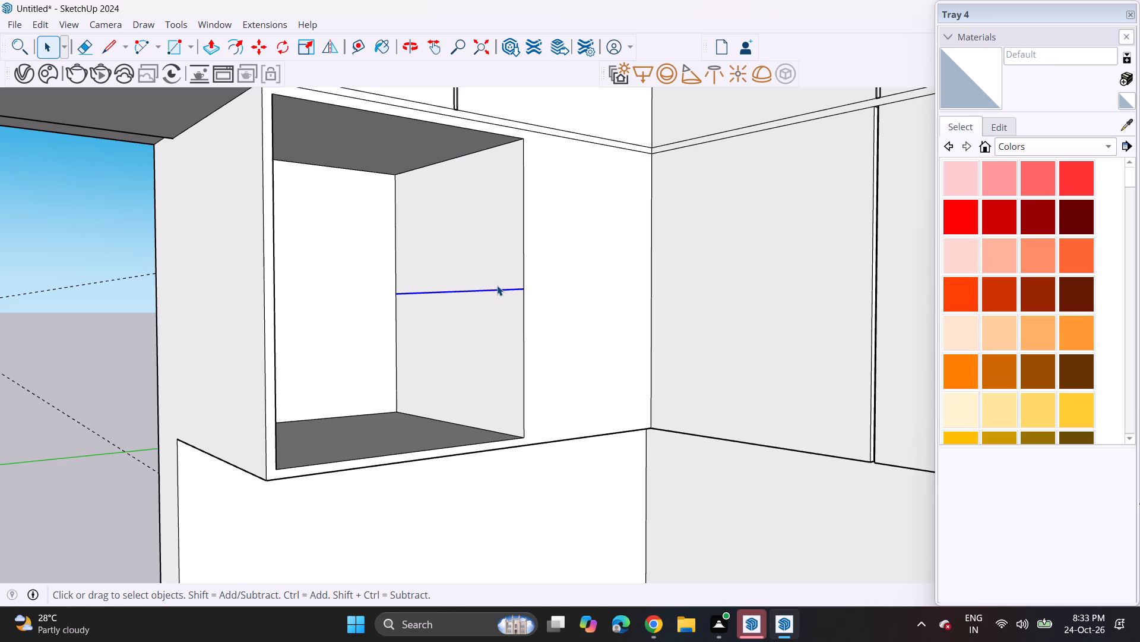
pyautogui.press('m')
pyautogui.click(525, 290)
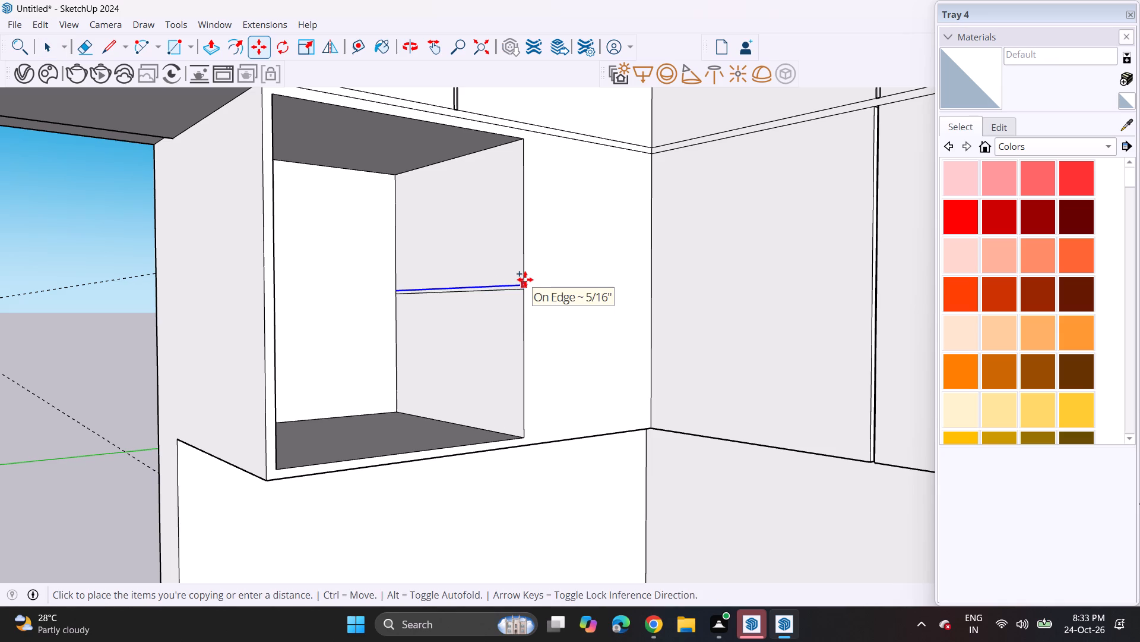
pyautogui.scroll(5, 525, 275)
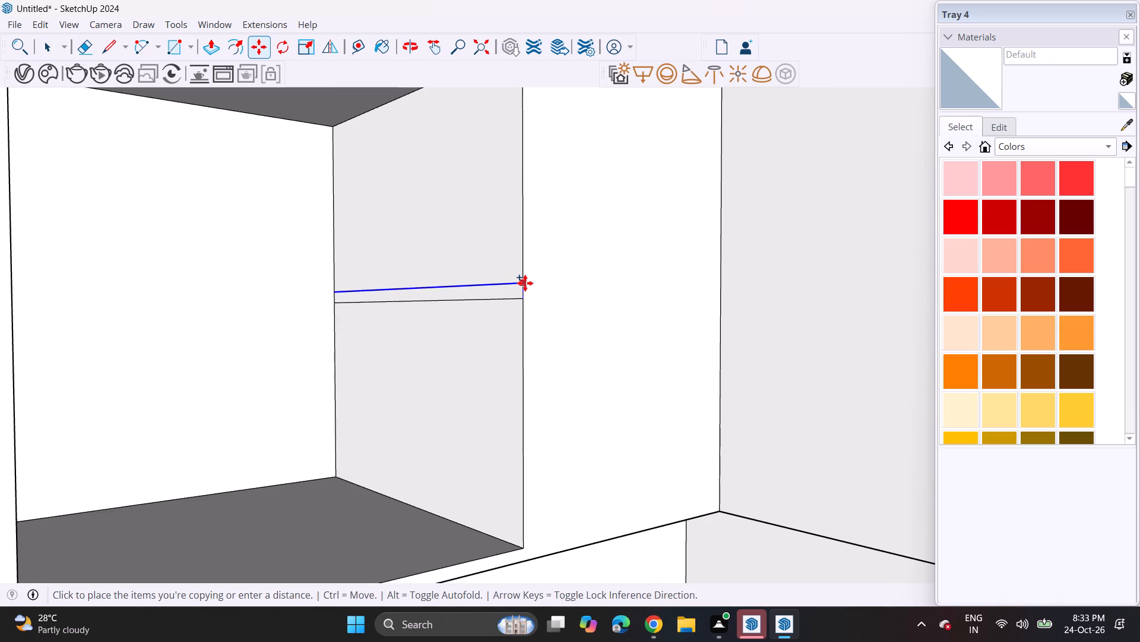
pyautogui.click(525, 283)
# Extrude the thin strip across the niche to its opposite side as a shelf.
pyautogui.click(220, 56)
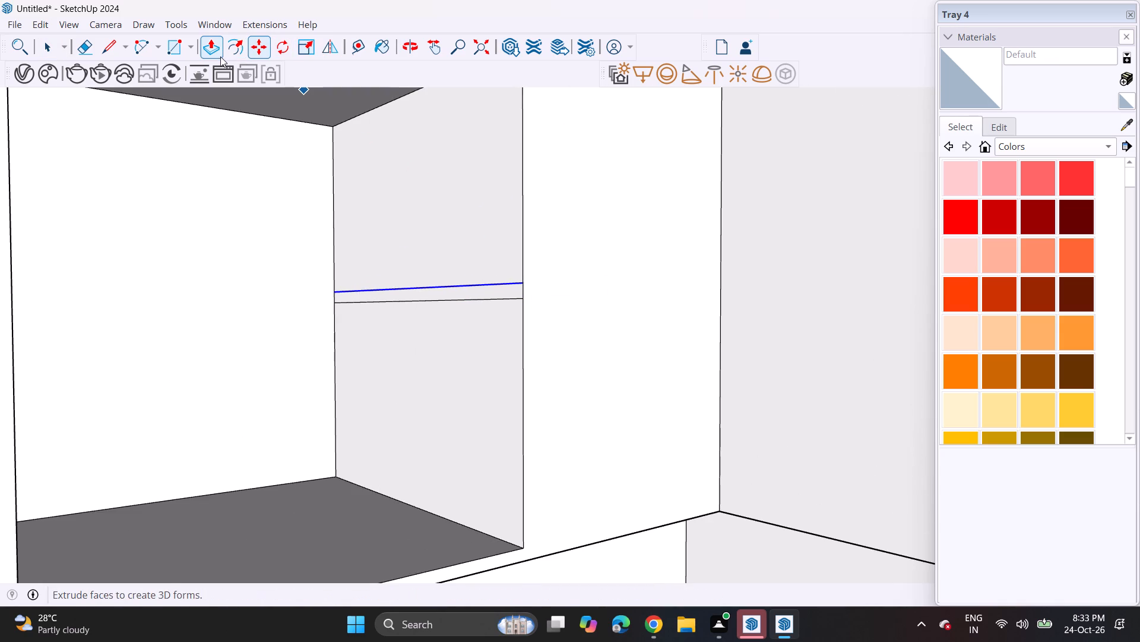
pyautogui.click(445, 291)
pyautogui.scroll(-6, 322, 332)
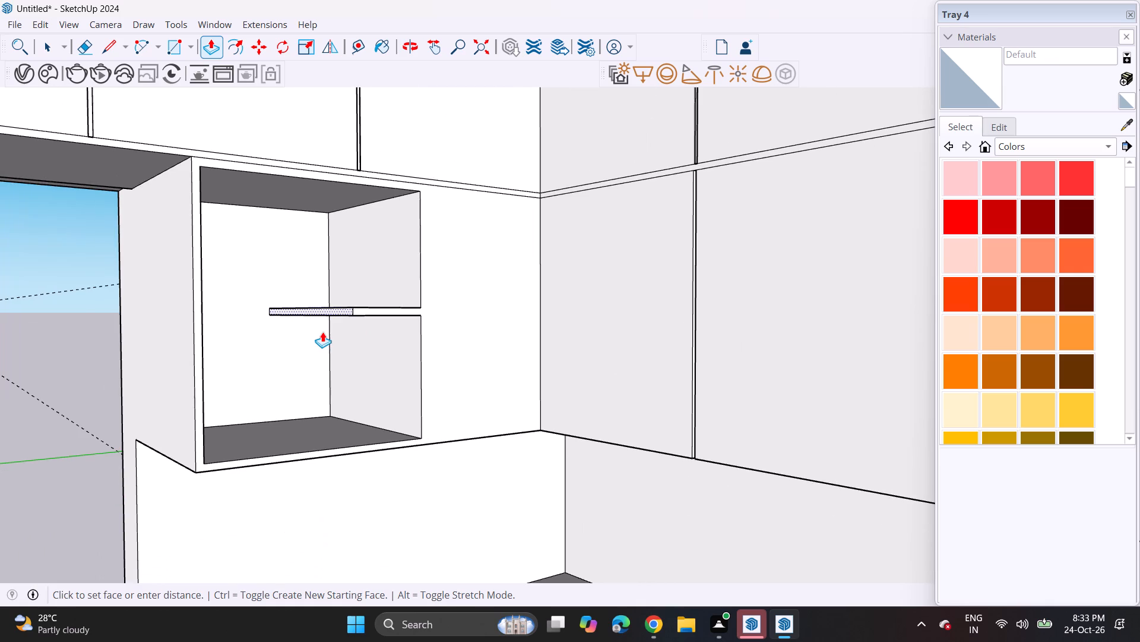
pyautogui.click(199, 350)
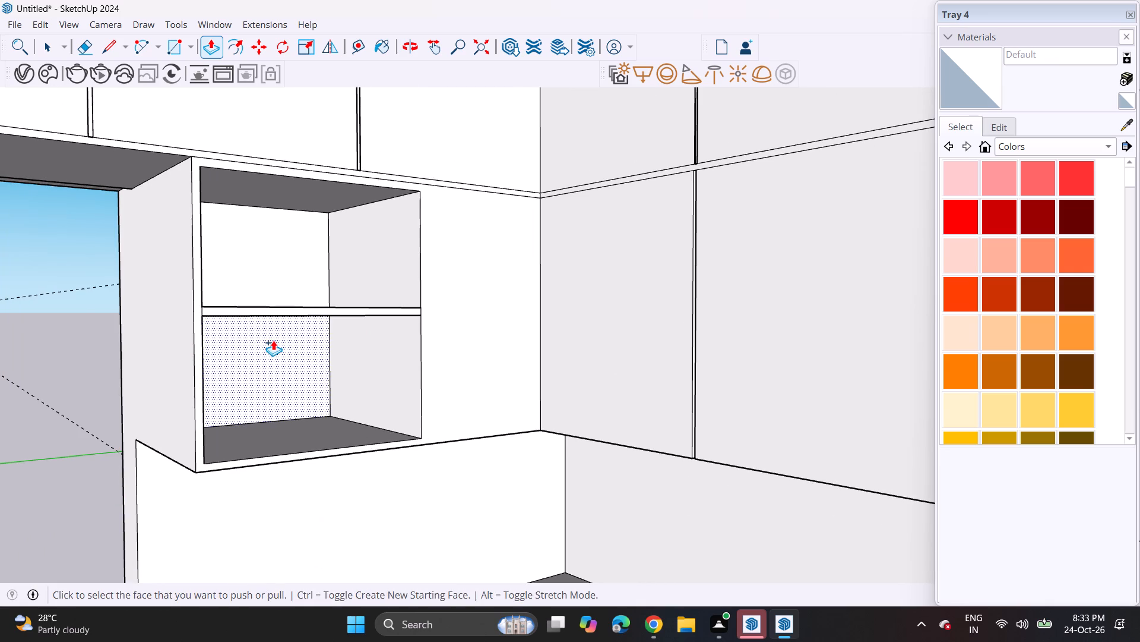
# Erase the leftover dividing lines on the underside of the lower wall cabinets on both walls.
pyautogui.moveTo(277, 340); pyautogui.dragTo(368, 341, button='middle')
pyautogui.scroll(-9, 377, 330)
pyautogui.scroll(1, 380, 333)
pyautogui.moveTo(390, 368); pyautogui.dragTo(472, 353, button='middle')
pyautogui.scroll(-2, 472, 353)
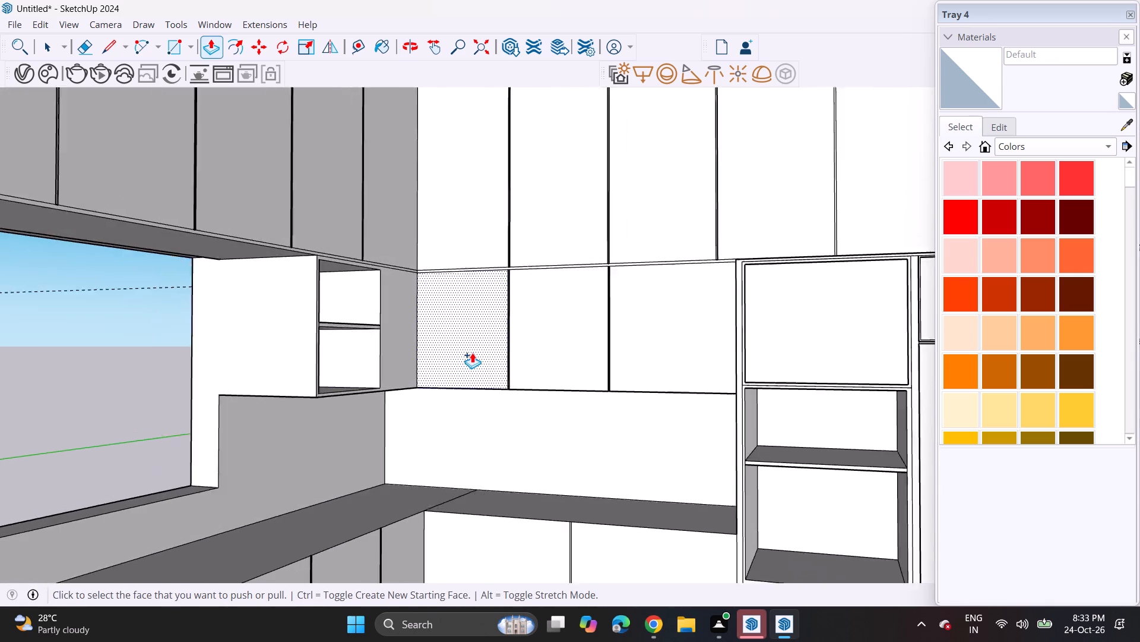
pyautogui.scroll(-3, 472, 353)
pyautogui.scroll(1, 472, 353)
pyautogui.scroll(-1, 472, 353)
pyautogui.moveTo(472, 353); pyautogui.dragTo(486, 310, button='middle')
pyautogui.moveTo(495, 314); pyautogui.dragTo(566, 203, button='middle')
pyautogui.scroll(3, 522, 344)
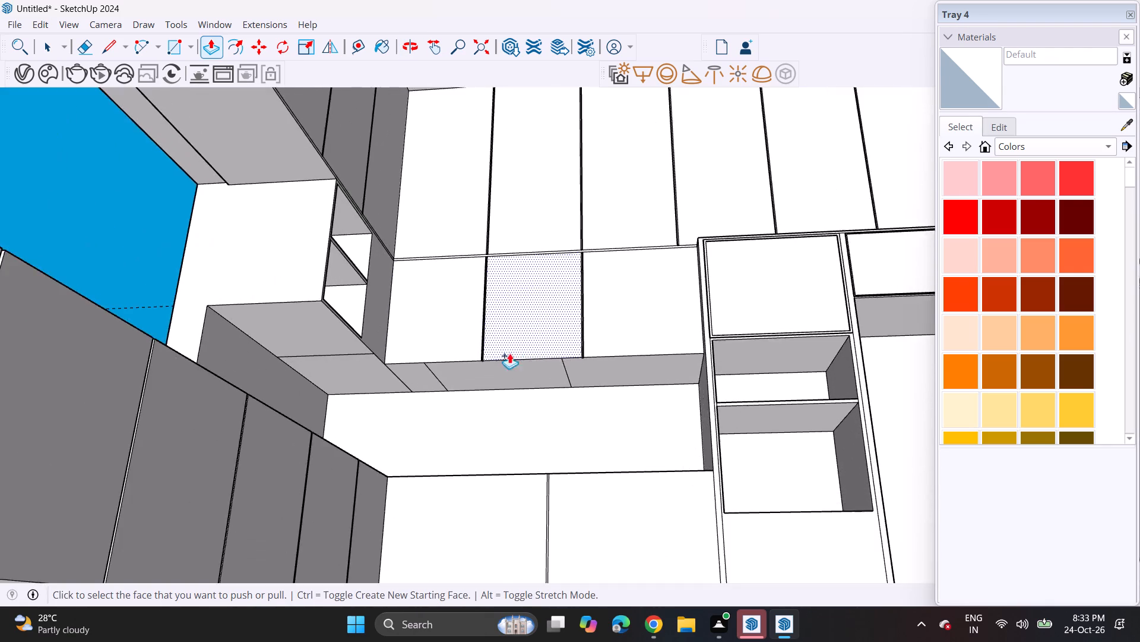
pyautogui.scroll(6, 509, 353)
pyautogui.click(83, 49)
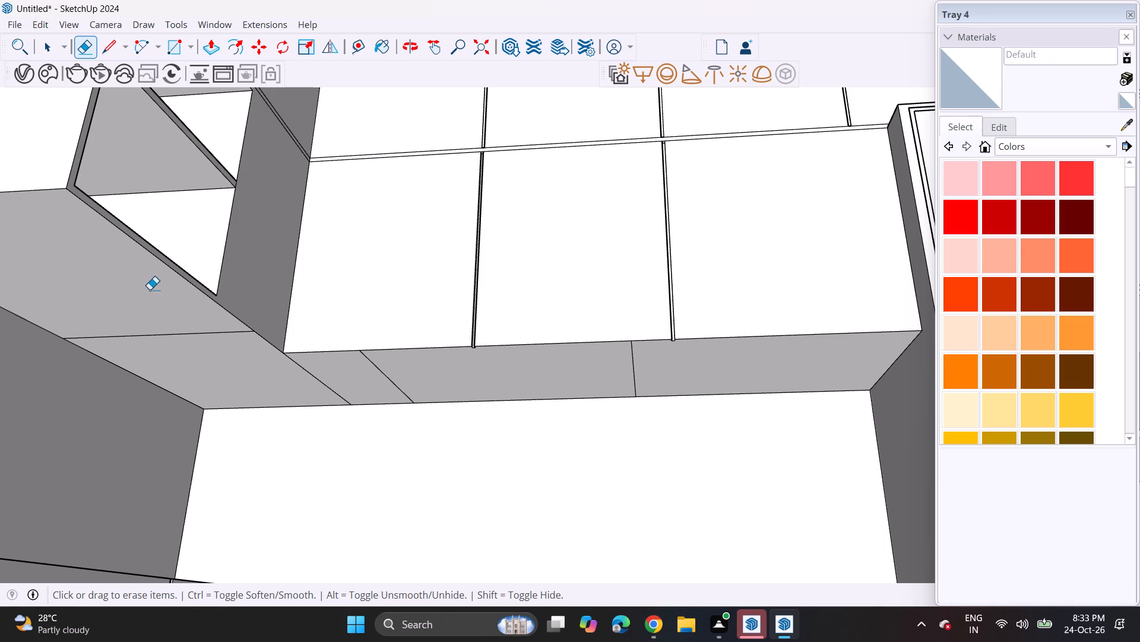
pyautogui.moveTo(170, 324); pyautogui.dragTo(185, 344)
pyautogui.moveTo(246, 382); pyautogui.dragTo(365, 390)
pyautogui.moveTo(373, 389); pyautogui.dragTo(420, 388)
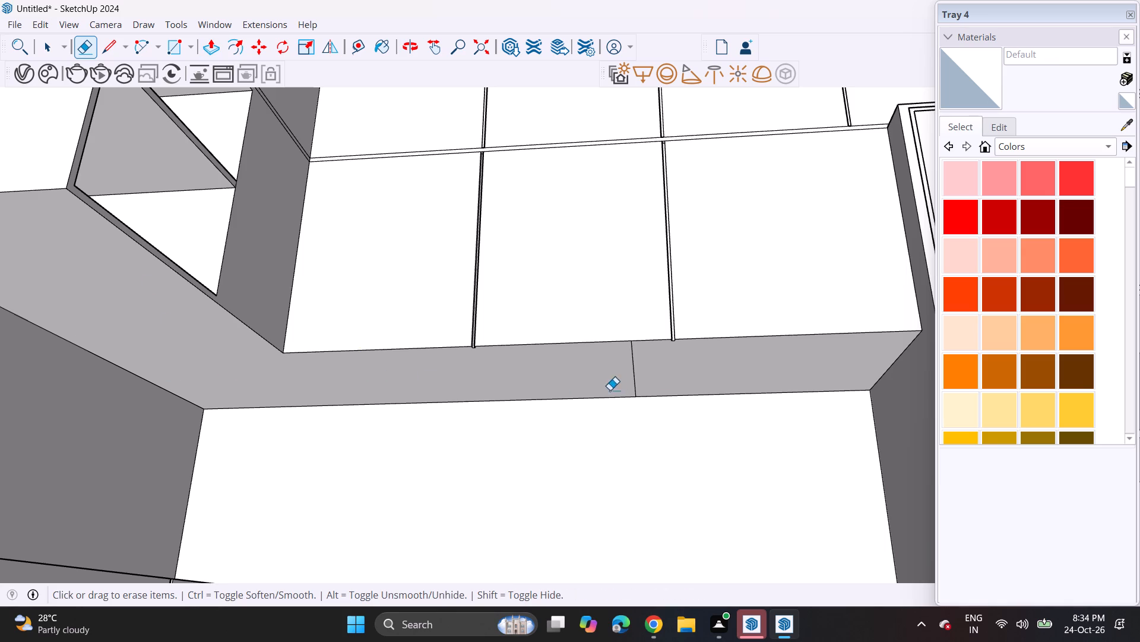
pyautogui.moveTo(625, 386); pyautogui.dragTo(663, 384)
# Pull the merged underside of the lower wall cabinets down slightly to form a thin bottom edge.
pyautogui.scroll(-2, 625, 336)
pyautogui.moveTo(623, 336); pyautogui.dragTo(600, 332, button='middle')
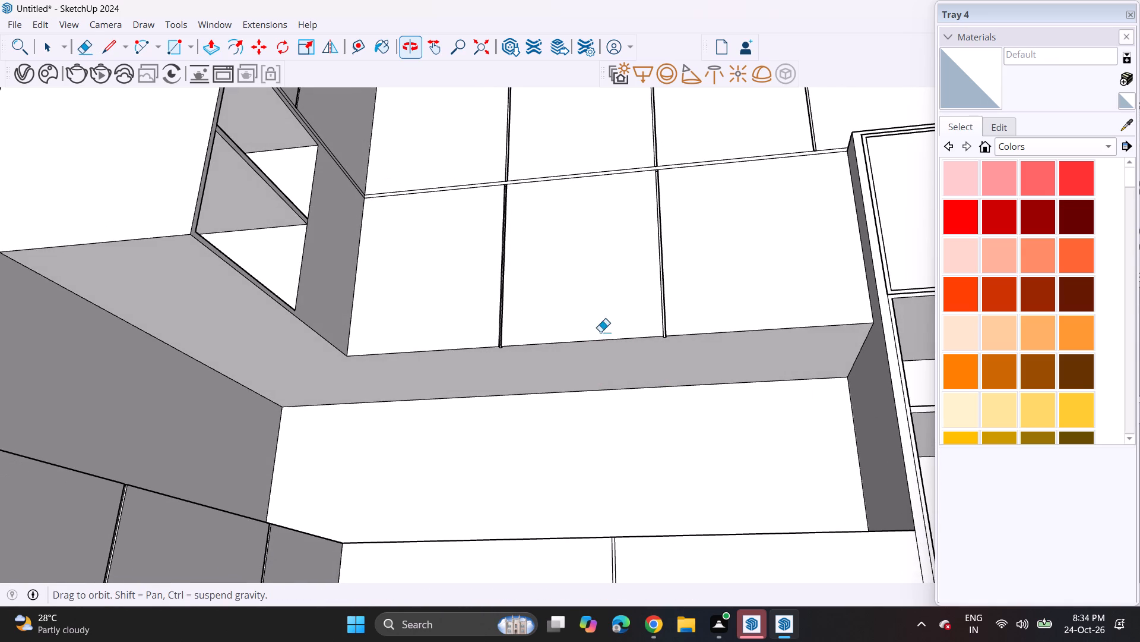
pyautogui.click(211, 46)
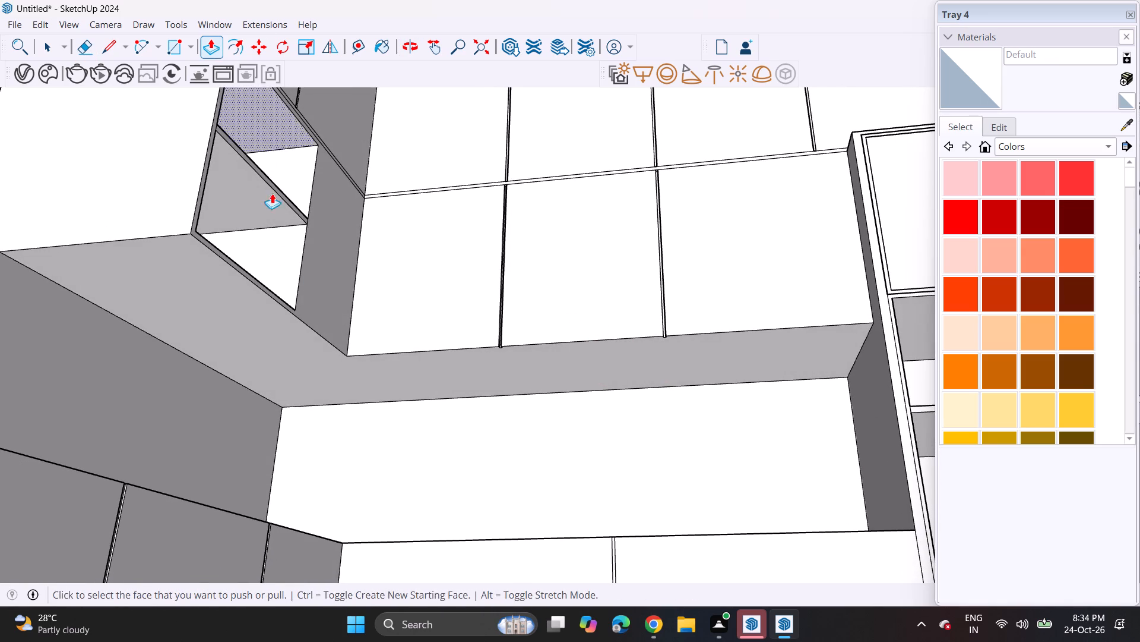
pyautogui.click(378, 384)
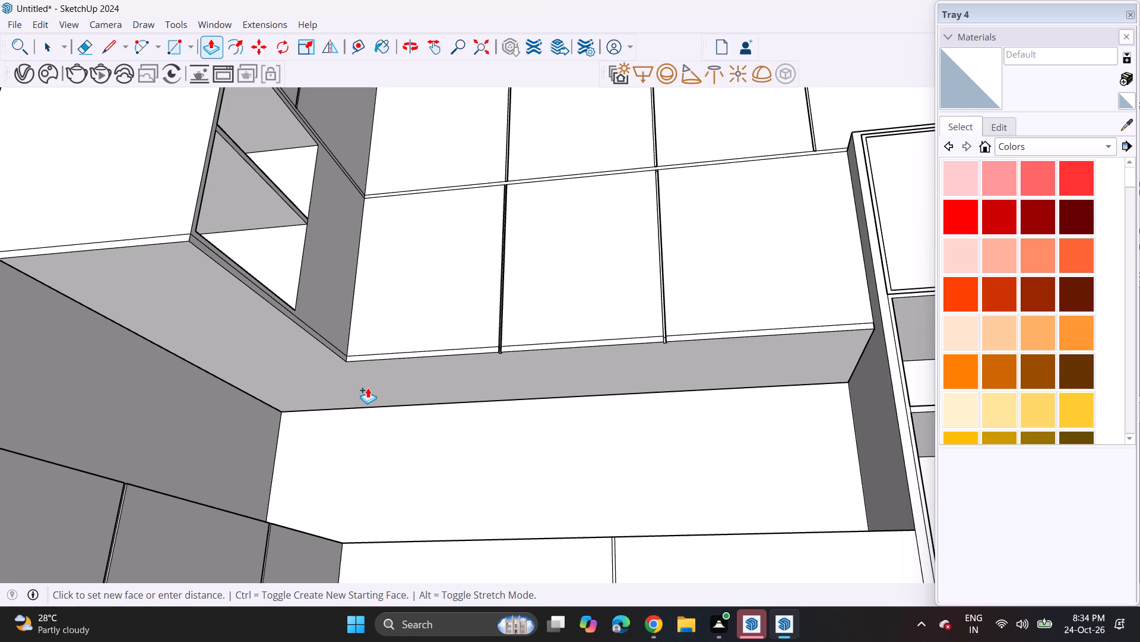
pyautogui.click(368, 388)
# Push the front strip of the tall appliance opening's floor down slightly toward the plinth.
pyautogui.moveTo(394, 346); pyautogui.dragTo(390, 391, button='middle')
pyautogui.scroll(-14, 382, 369)
pyautogui.scroll(1, 384, 390)
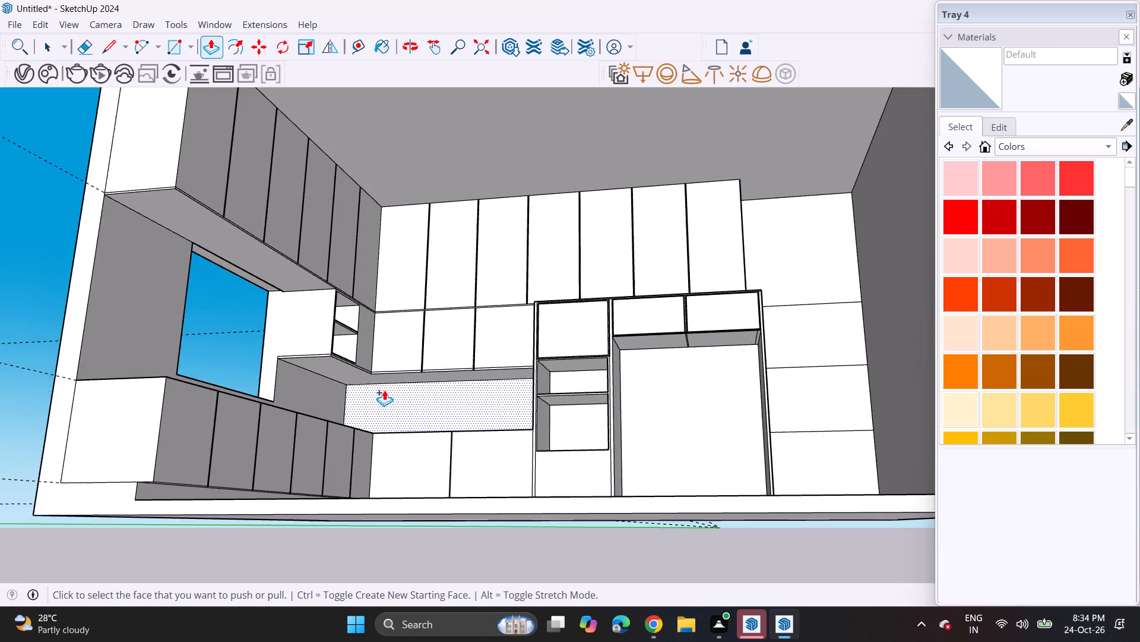
pyautogui.moveTo(384, 390); pyautogui.dragTo(427, 445, button='middle')
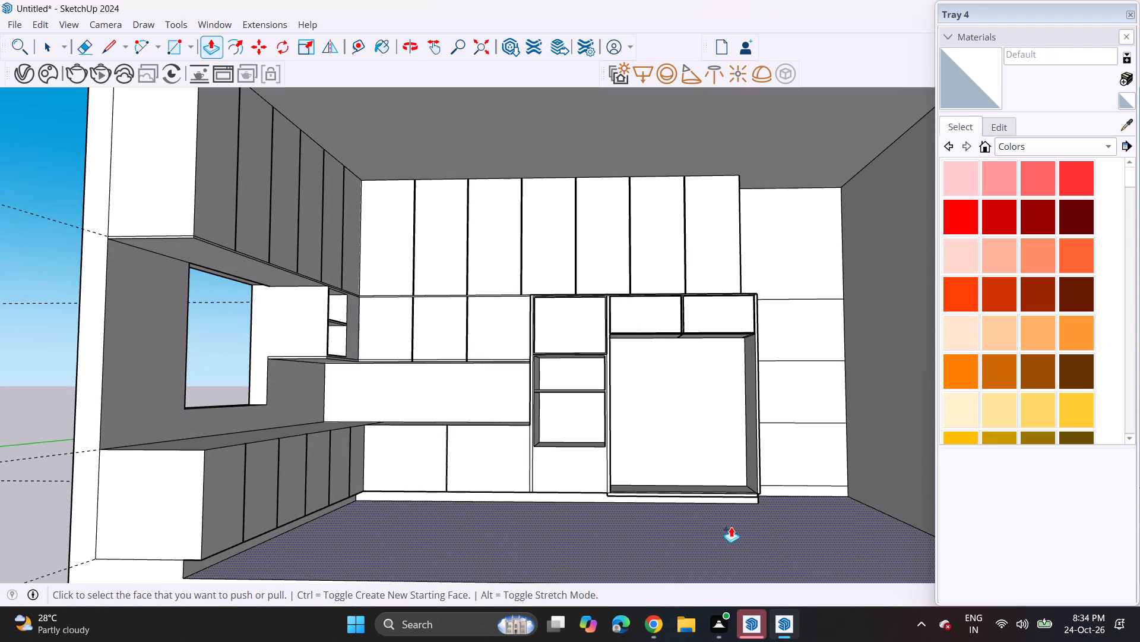
pyautogui.moveTo(708, 518); pyautogui.dragTo(655, 500, button='middle')
pyautogui.scroll(10, 655, 490)
pyautogui.scroll(-1, 655, 490)
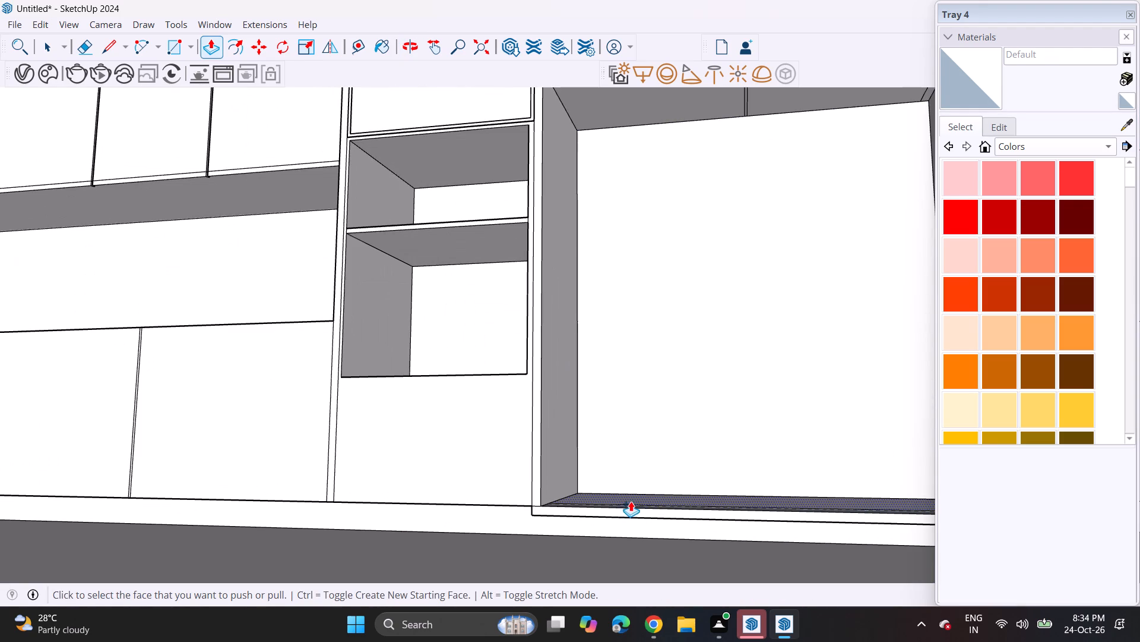
pyautogui.click(631, 501)
pyautogui.click(629, 512)
# Erase the leftover lines on the plinth at the opening's corner beside the open-shelf tall unit.
pyautogui.moveTo(529, 503); pyautogui.dragTo(702, 392, button='middle')
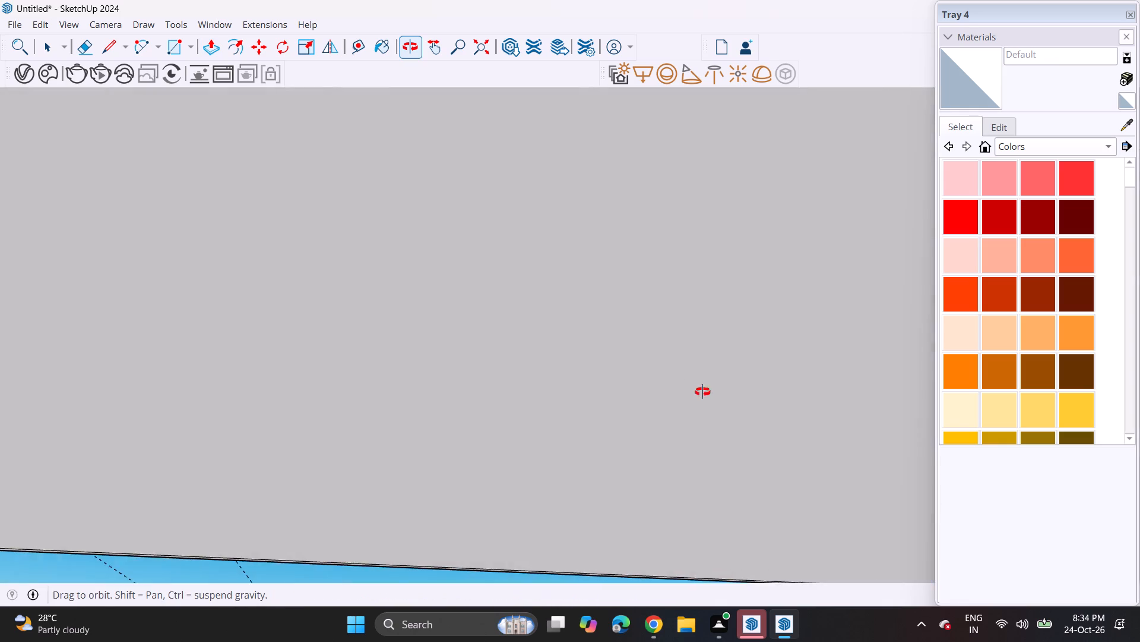
pyautogui.moveTo(702, 392); pyautogui.dragTo(774, 495, button='middle')
pyautogui.scroll(4, 579, 518)
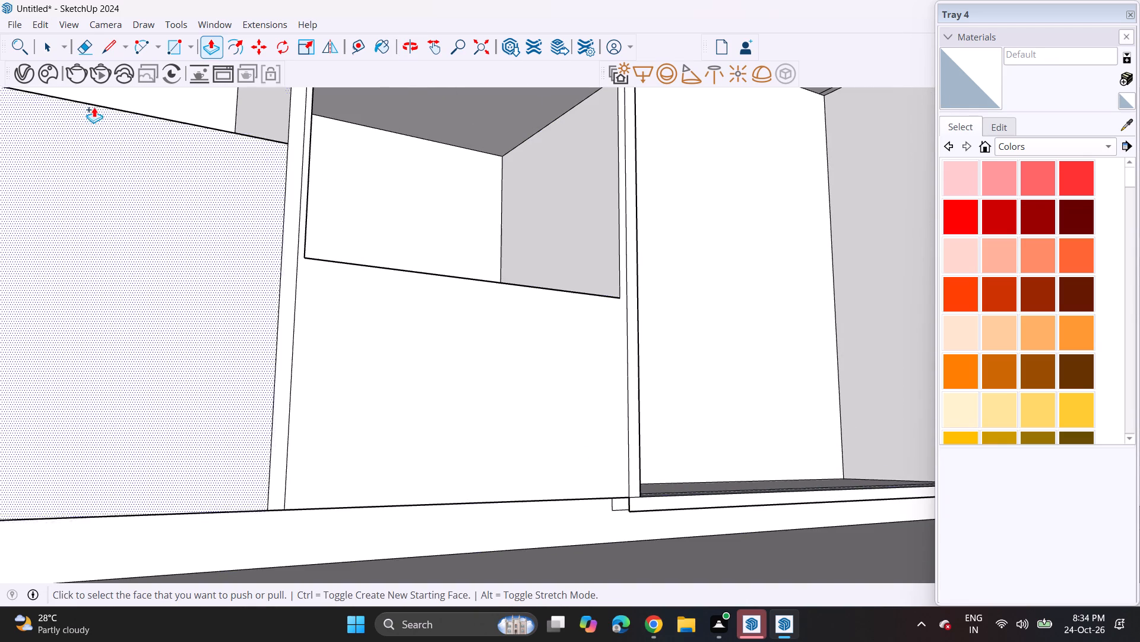
pyautogui.click(80, 41)
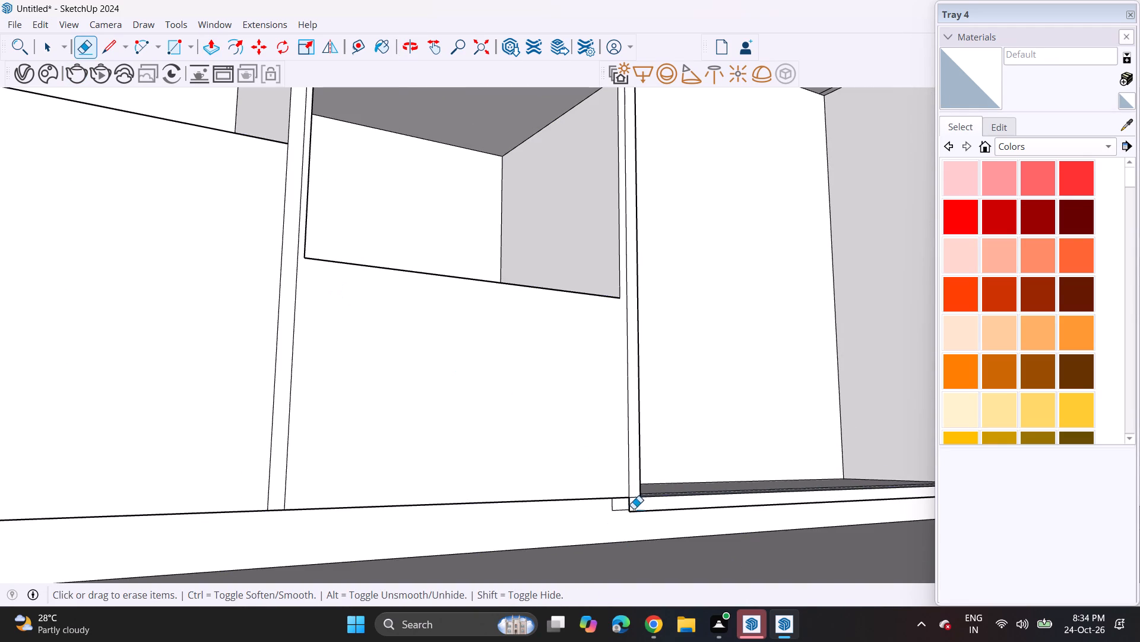
pyautogui.click(634, 509)
pyautogui.moveTo(636, 509); pyautogui.dragTo(639, 527)
pyautogui.moveTo(636, 508); pyautogui.dragTo(616, 507)
pyautogui.click(612, 506)
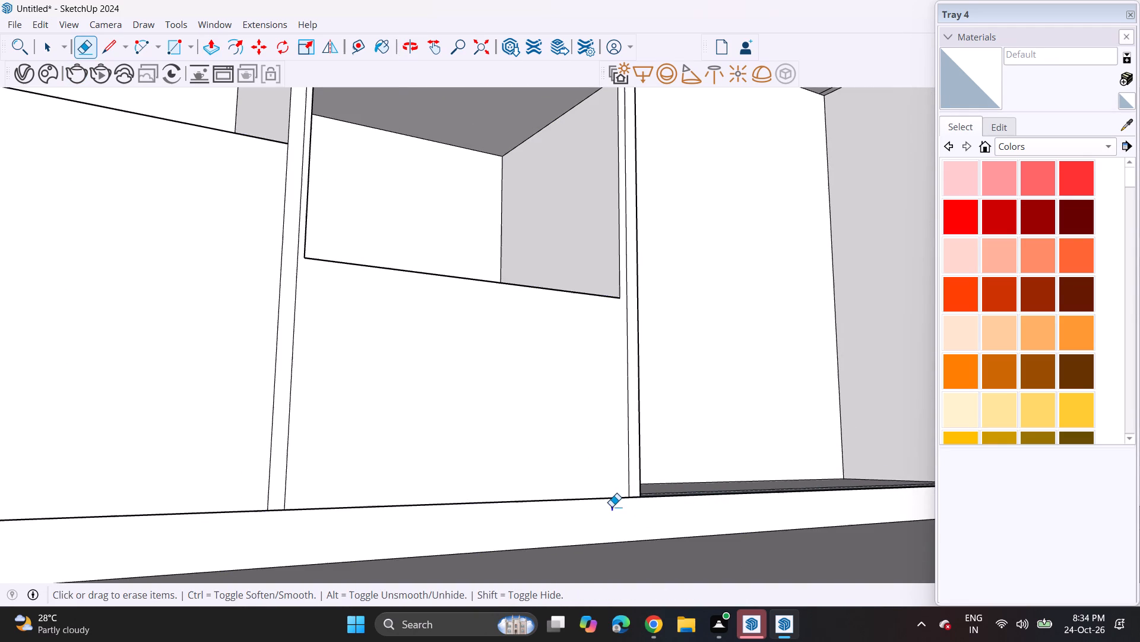
# Erase the stray lines at the opening's outer bottom corner and the line separating the front strip from its floor.
pyautogui.moveTo(655, 517); pyautogui.dragTo(406, 518, button='middle')
pyautogui.scroll(-8, 398, 503)
pyautogui.scroll(5, 759, 512)
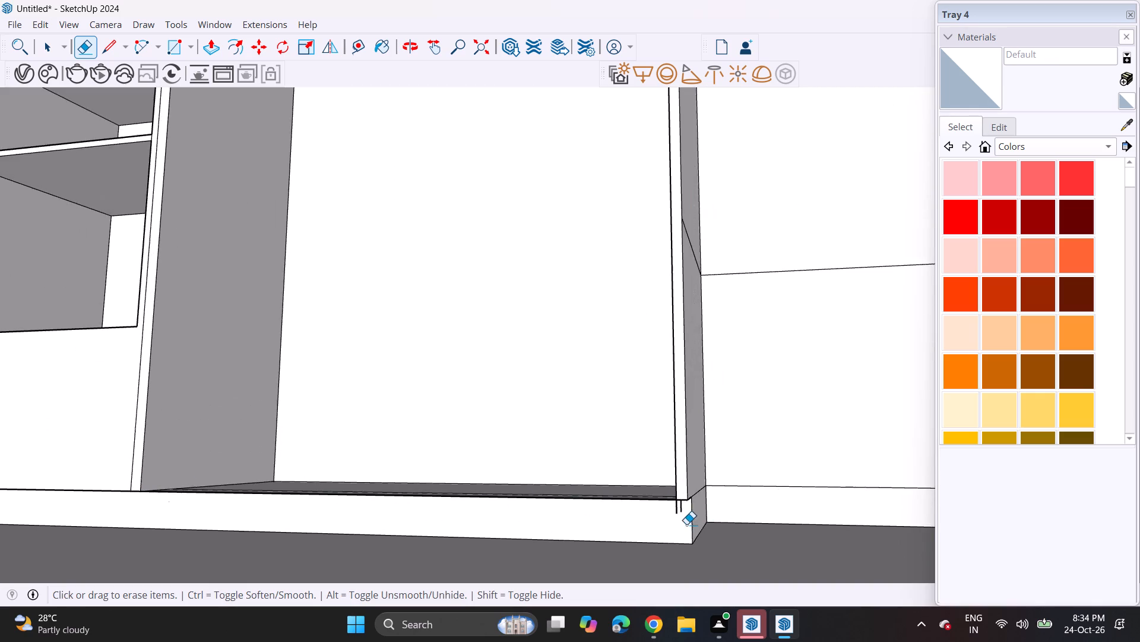
pyautogui.scroll(4, 686, 524)
pyautogui.click(672, 502)
pyautogui.click(677, 505)
pyautogui.moveTo(685, 493); pyautogui.dragTo(677, 505)
pyautogui.moveTo(626, 490); pyautogui.dragTo(660, 550, button='middle')
pyautogui.moveTo(664, 532); pyautogui.dragTo(667, 537)
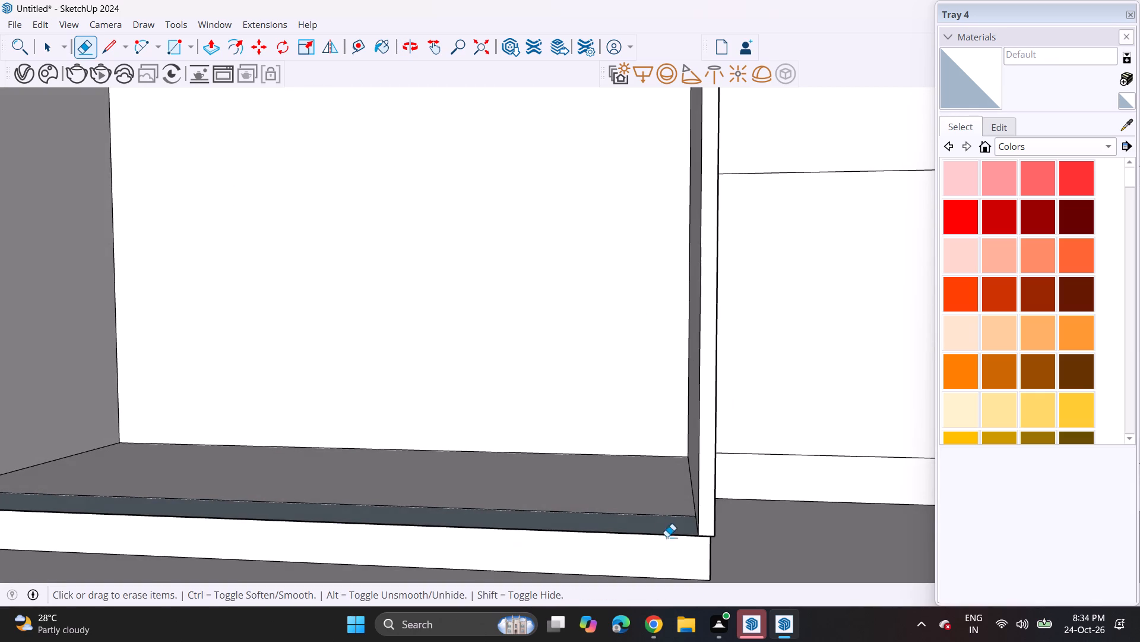
pyautogui.moveTo(667, 537); pyautogui.dragTo(671, 553)
# Push the whole floor of the tall appliance opening down slightly into the plinth.
pyautogui.scroll(-12, 662, 542)
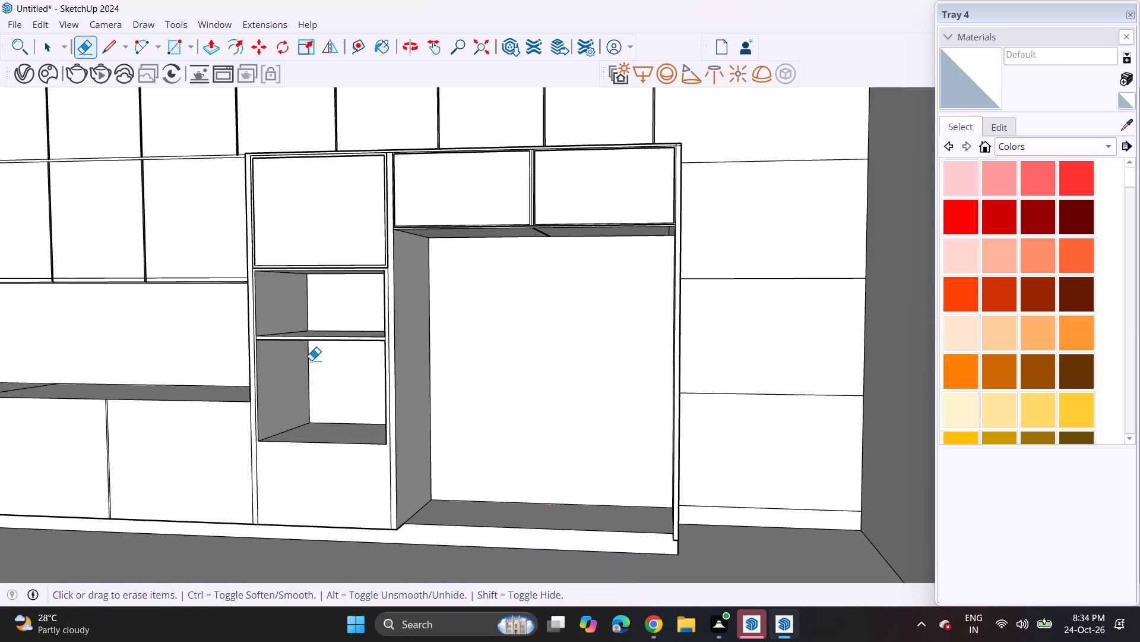
pyautogui.click(103, 49)
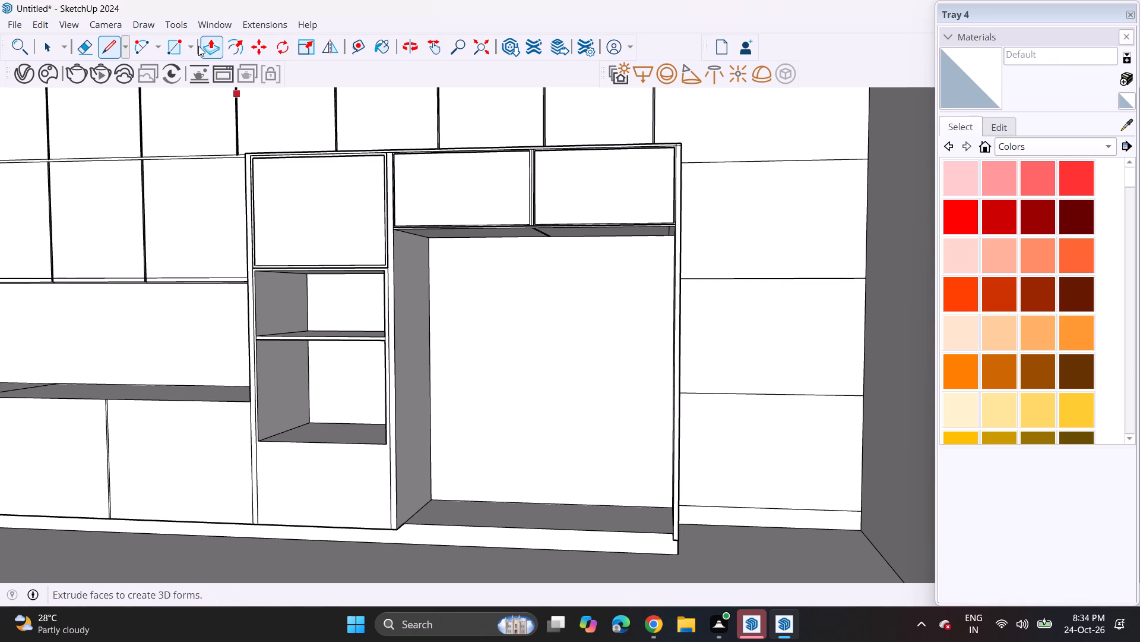
pyautogui.click(216, 41)
pyautogui.click(458, 510)
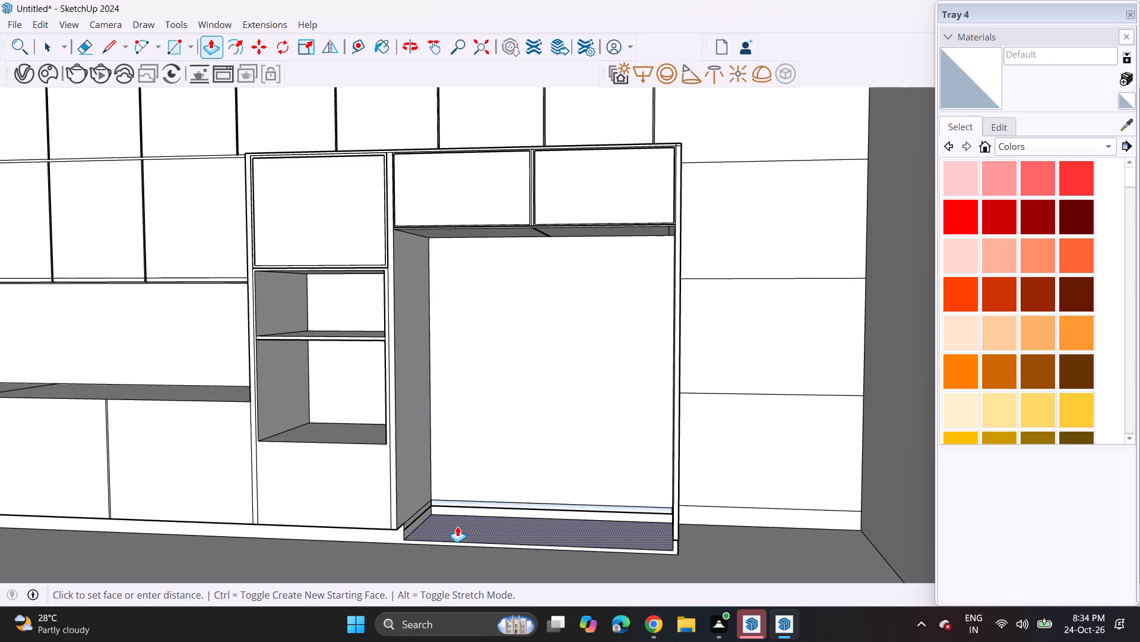
pyautogui.click(460, 520)
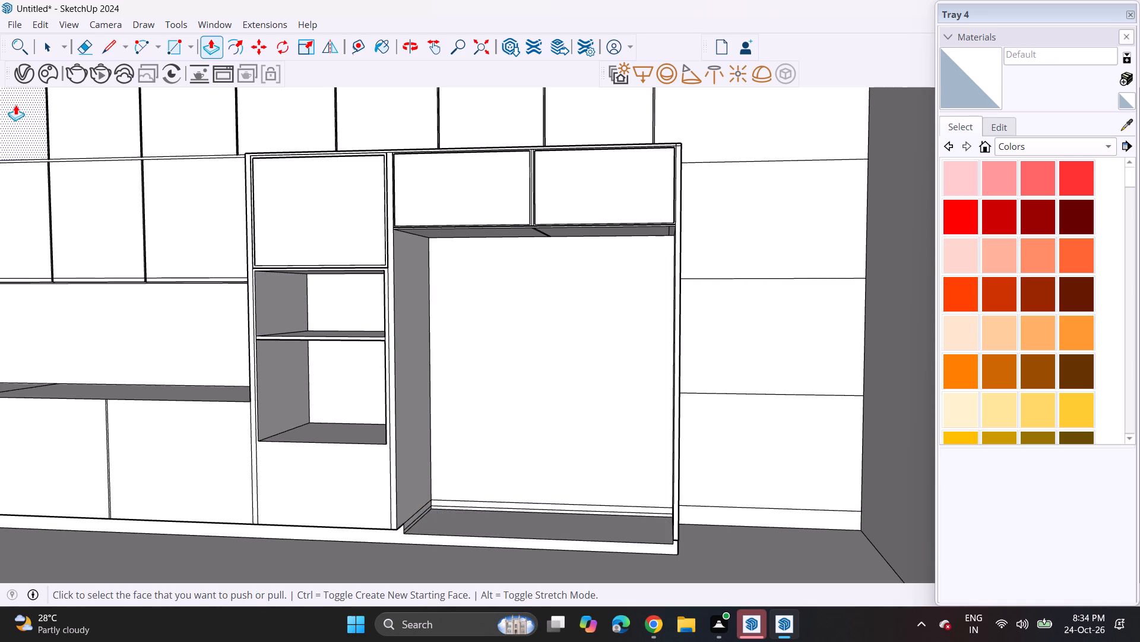
# Erase the leftover edges along both sides and the back of the opening's lowered floor.
pyautogui.click(91, 41)
pyautogui.scroll(9, 414, 522)
pyautogui.moveTo(414, 522); pyautogui.dragTo(417, 511)
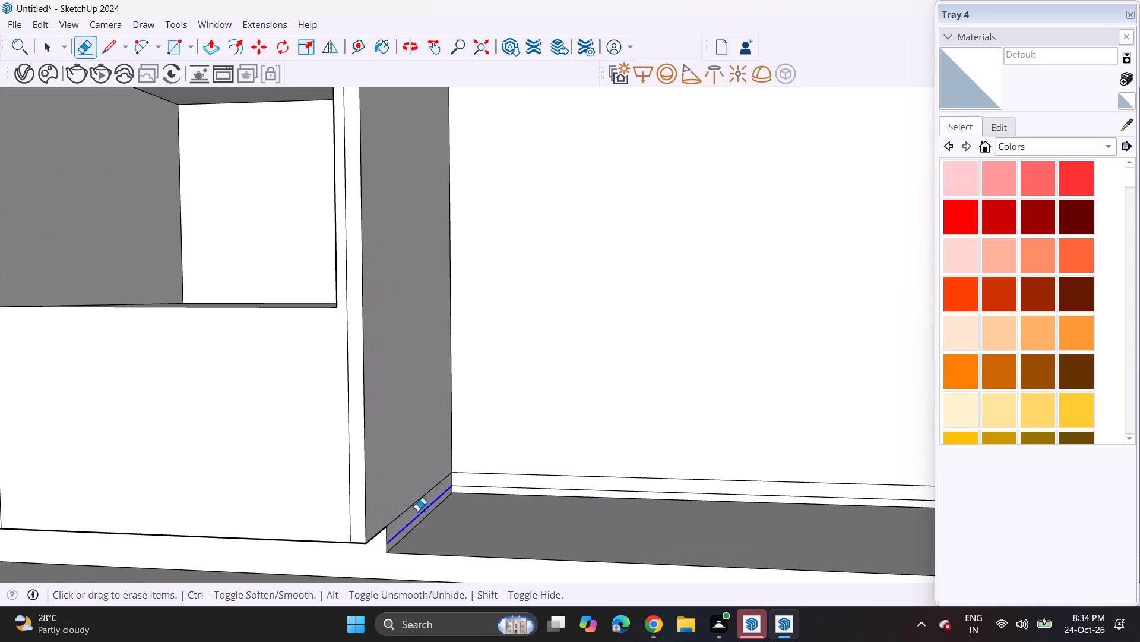
pyautogui.moveTo(417, 511); pyautogui.dragTo(417, 491)
pyautogui.click(484, 490)
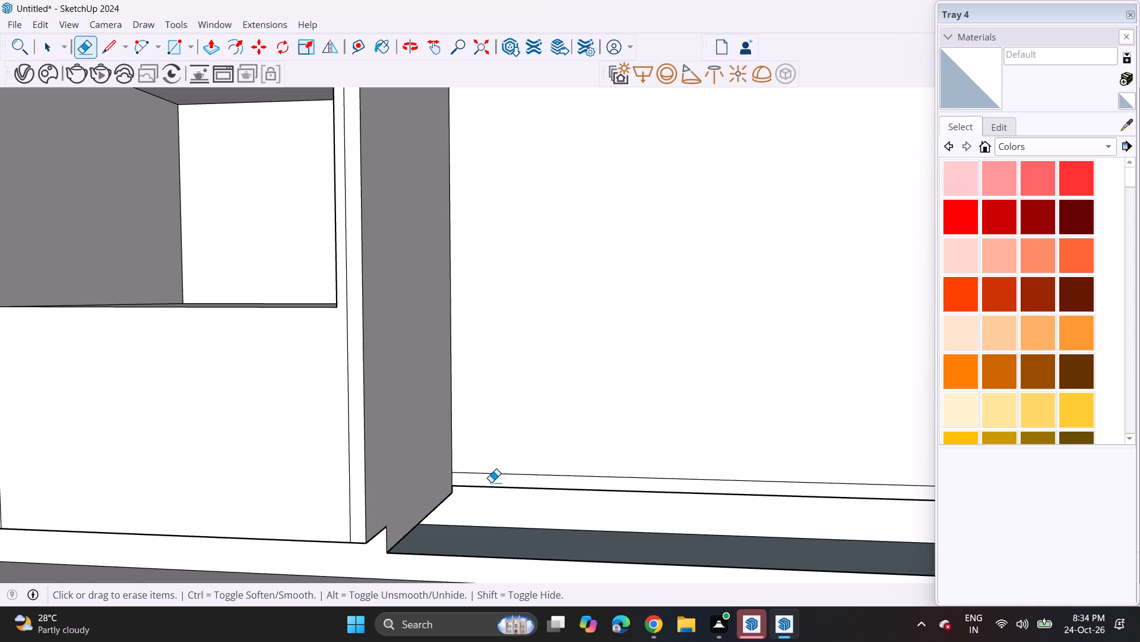
pyautogui.hotkey('ctrl', 'z')
pyautogui.moveTo(495, 489); pyautogui.dragTo(504, 473)
pyautogui.scroll(-6, 503, 460)
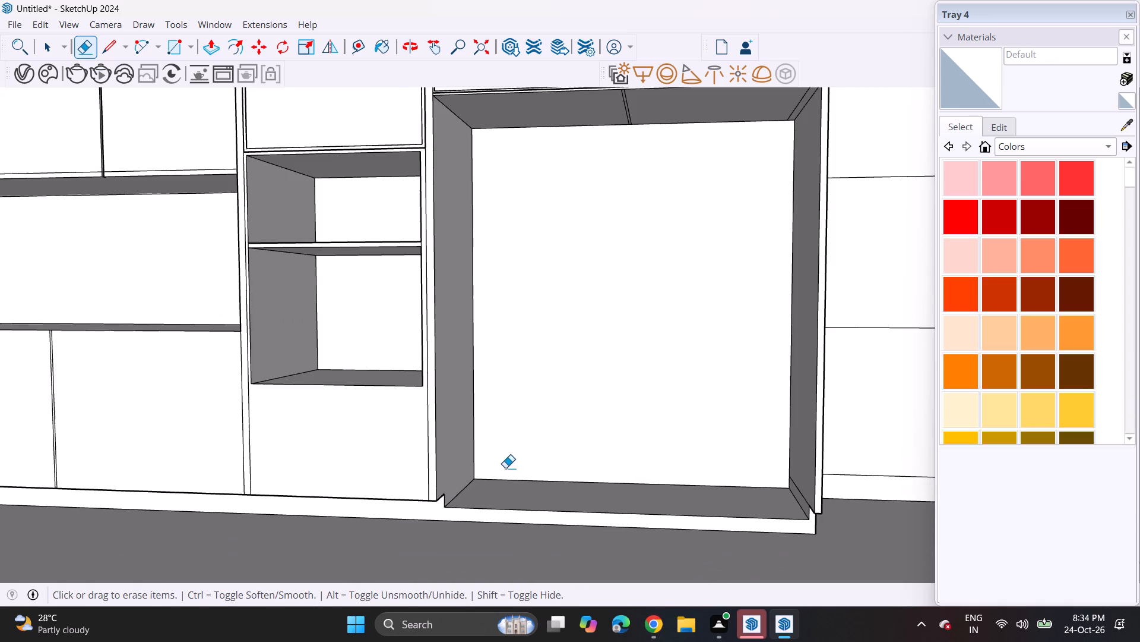
pyautogui.moveTo(686, 493); pyautogui.dragTo(806, 508, button='middle')
pyautogui.scroll(4, 781, 483)
pyautogui.click(789, 458)
pyautogui.moveTo(790, 462); pyautogui.dragTo(790, 483)
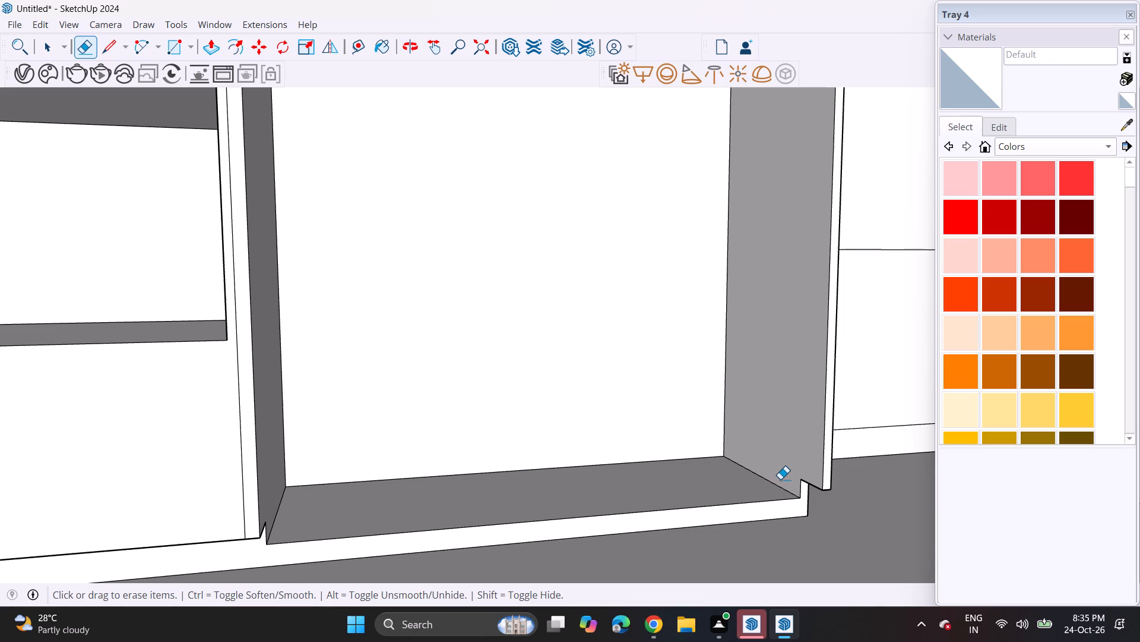
# Draw a line across the underside beside the tall appliance opening, separating the side panel's bottom from the open-shelf unit's.
pyautogui.scroll(-4, 784, 483)
pyautogui.moveTo(670, 494); pyautogui.dragTo(502, 509, button='middle')
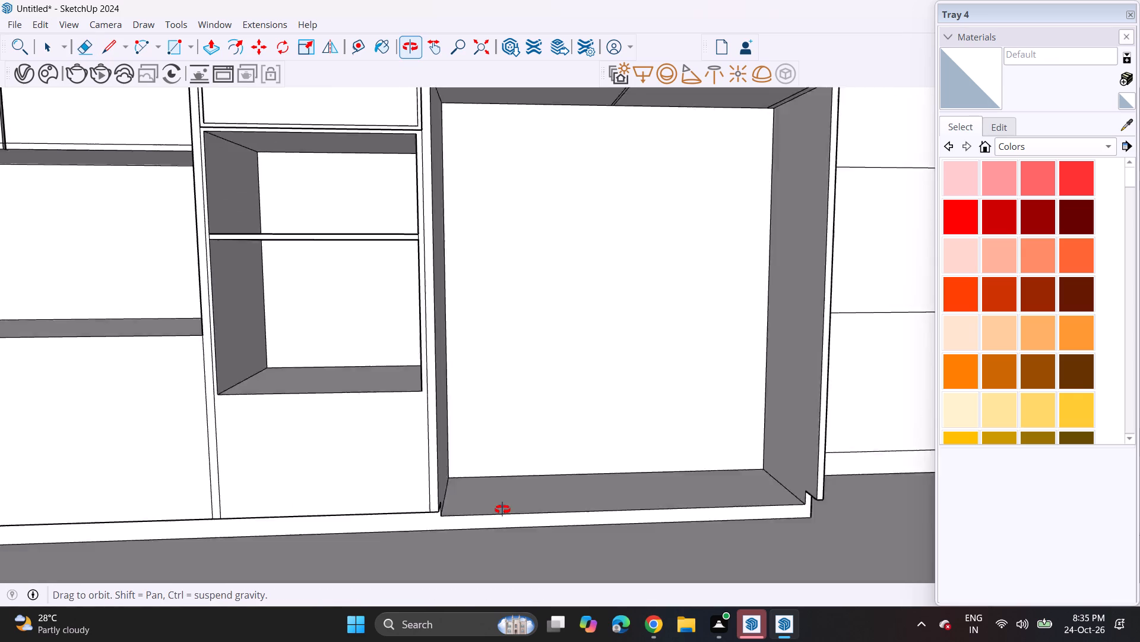
pyautogui.moveTo(502, 509); pyautogui.dragTo(477, 512, button='middle')
pyautogui.press('space')
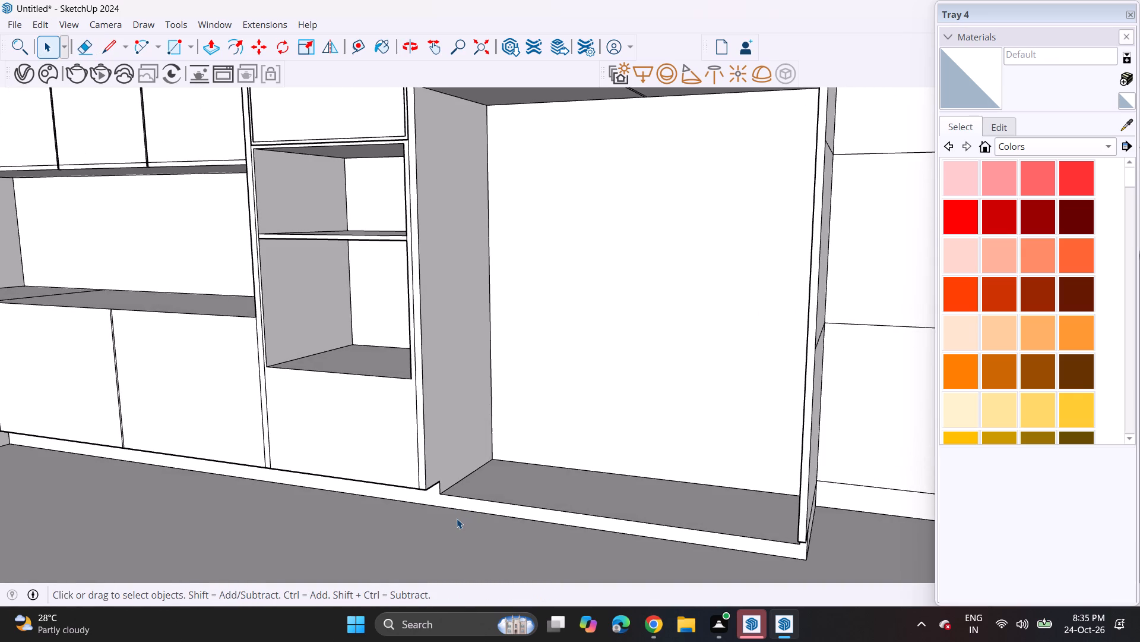
pyautogui.click(215, 48)
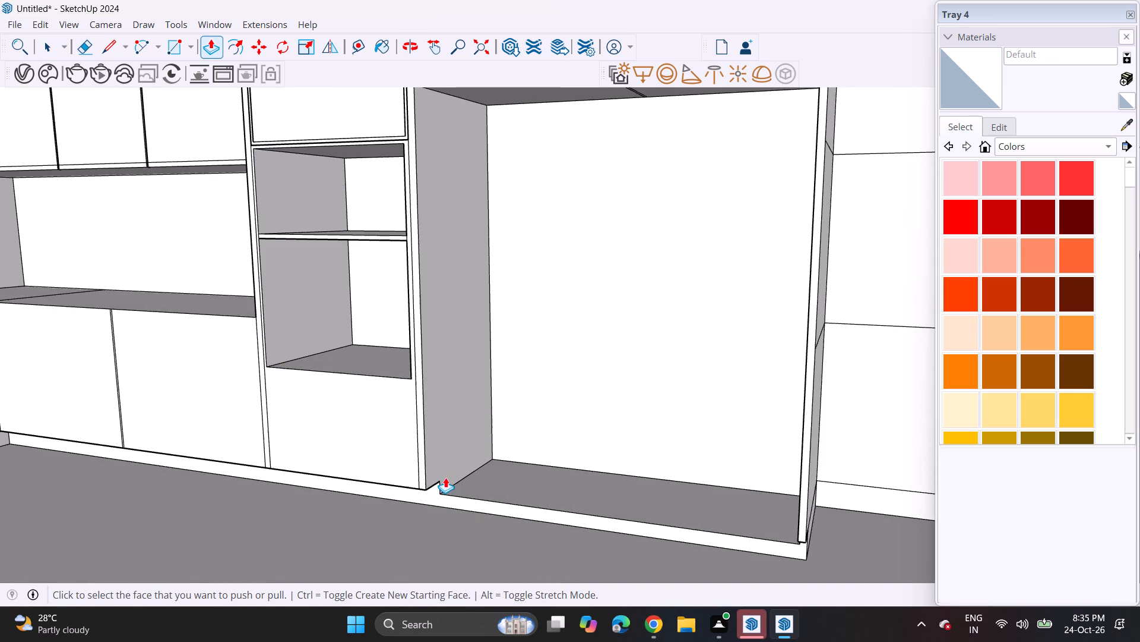
pyautogui.moveTo(446, 496); pyautogui.dragTo(566, 413, button='middle')
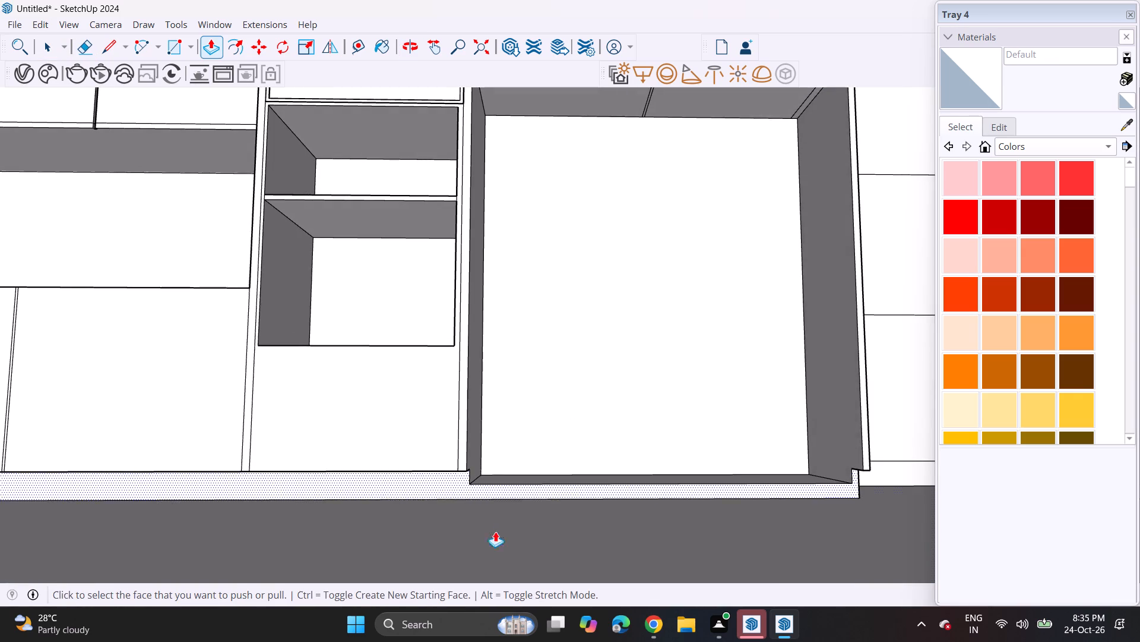
pyautogui.scroll(4, 422, 493)
pyautogui.scroll(1, 471, 479)
pyautogui.moveTo(473, 479); pyautogui.dragTo(577, 443, button='middle')
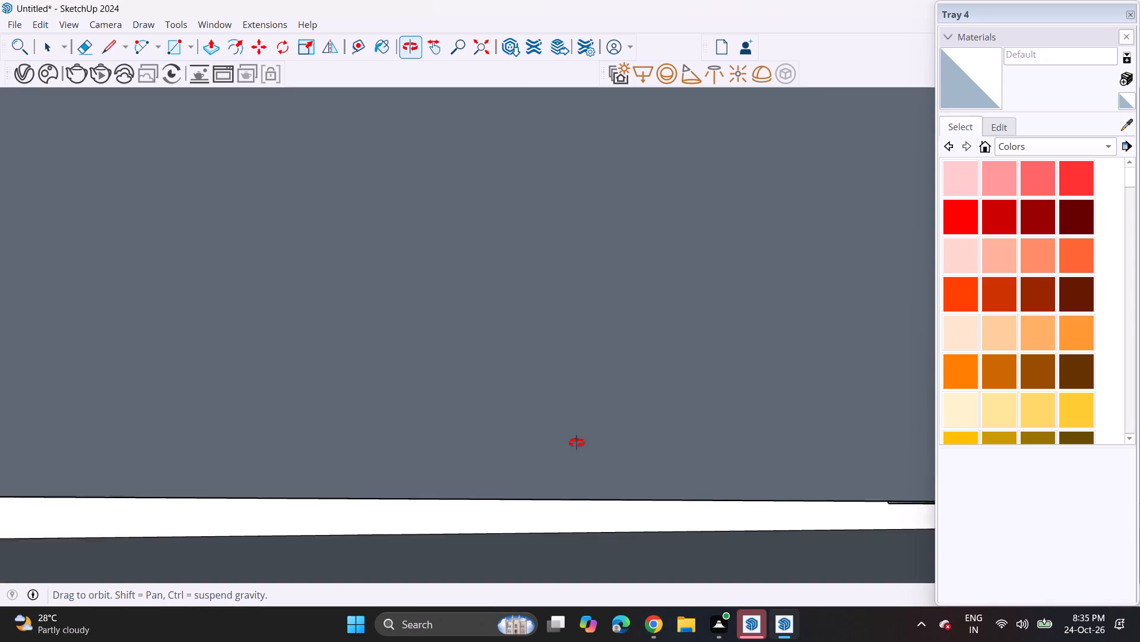
pyautogui.moveTo(577, 443); pyautogui.dragTo(556, 467, button='middle')
pyautogui.scroll(6, 528, 469)
pyautogui.moveTo(483, 440); pyautogui.dragTo(440, 382, button='middle')
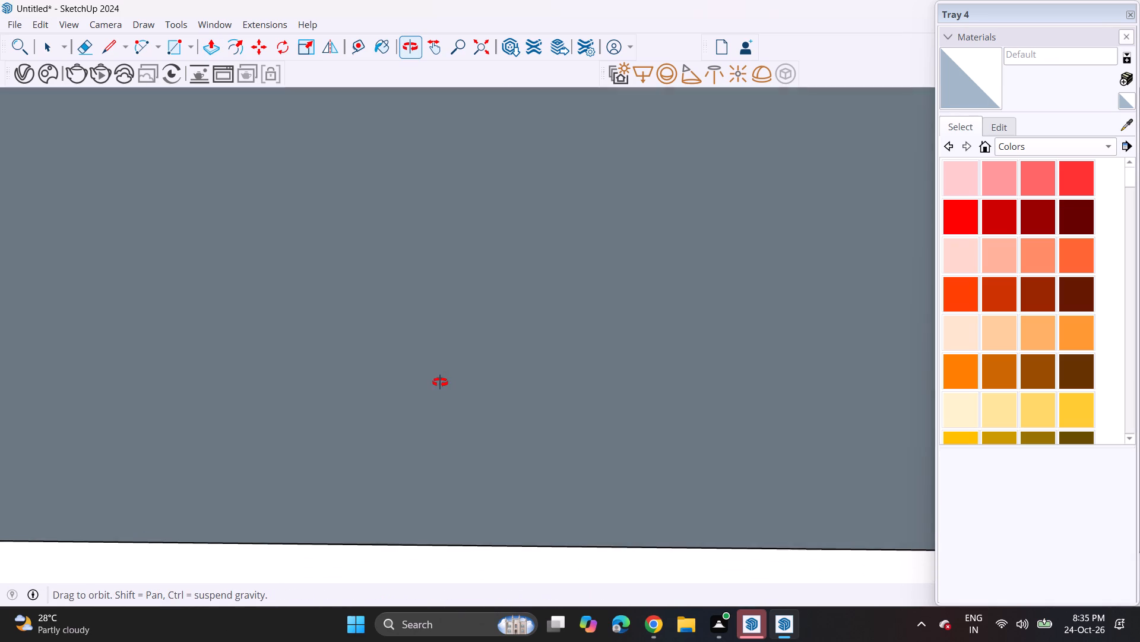
pyautogui.moveTo(440, 382); pyautogui.dragTo(425, 416, button='middle')
pyautogui.scroll(-1, 440, 382)
pyautogui.scroll(1, 425, 416)
pyautogui.click(104, 39)
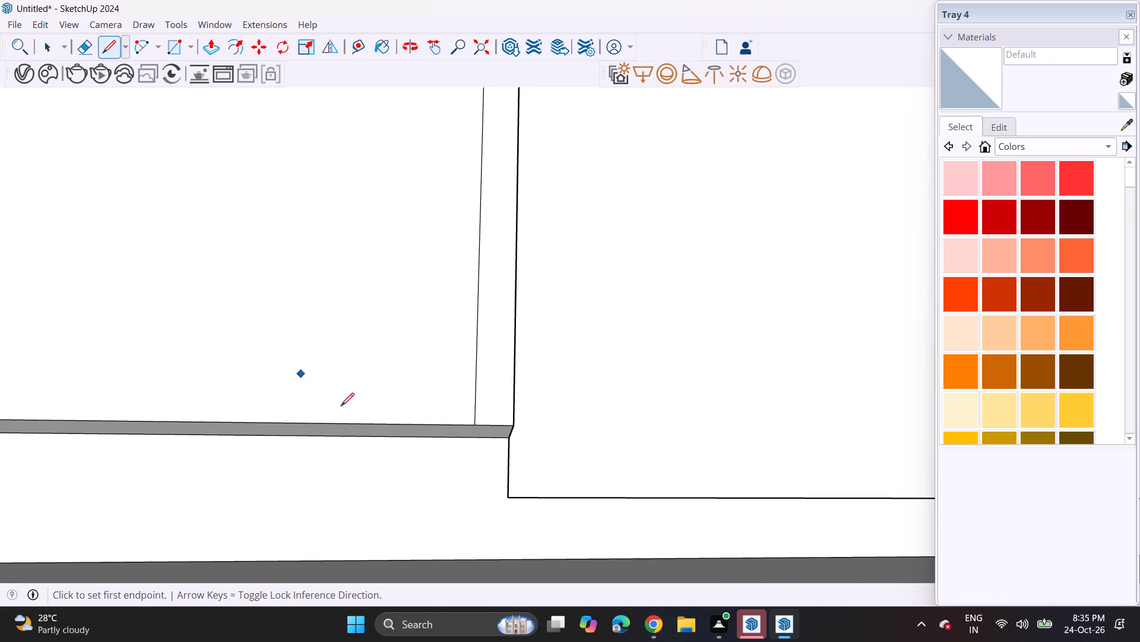
pyautogui.click(473, 429)
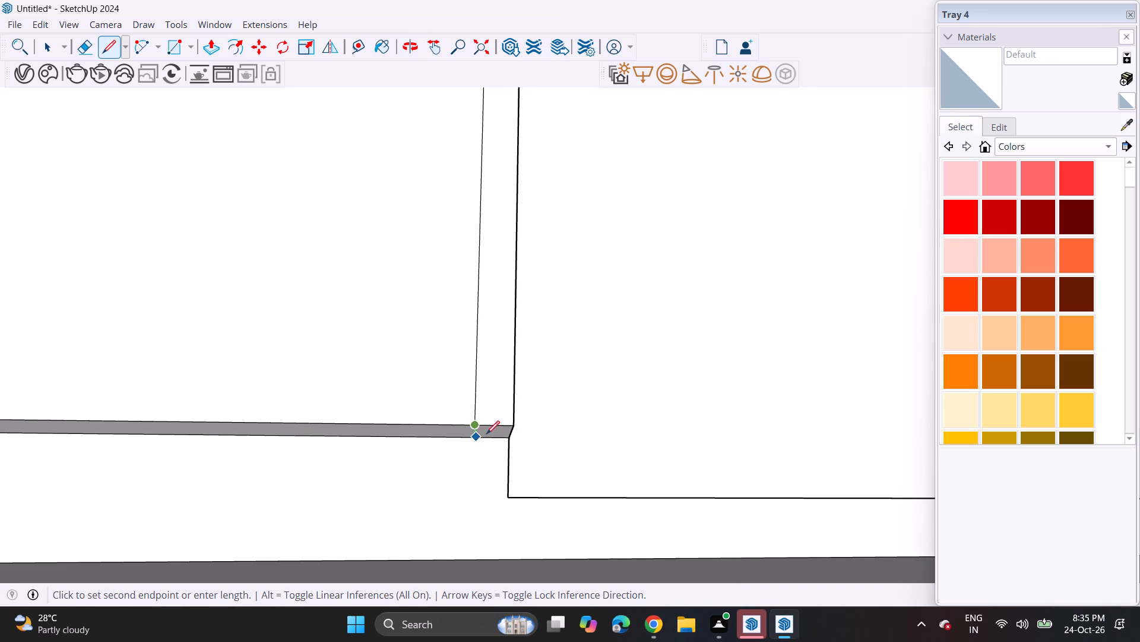
pyautogui.click(471, 445)
# Push/Pull the bottom of the opening's outer side panel down to the level of the opening's lowered floor.
pyautogui.scroll(-16, 539, 435)
pyautogui.keyDown('shift'); pyautogui.moveTo(562, 433); pyautogui.dragTo(381, 641, button='middle'); pyautogui.keyUp('shift')
pyautogui.moveTo(518, 455); pyautogui.dragTo(55, 413, button='middle')
pyautogui.keyDown('shift'); pyautogui.moveTo(539, 392); pyautogui.dragTo(413, 572, button='middle'); pyautogui.keyUp('shift')
pyautogui.moveTo(628, 530); pyautogui.dragTo(618, 523, button='middle')
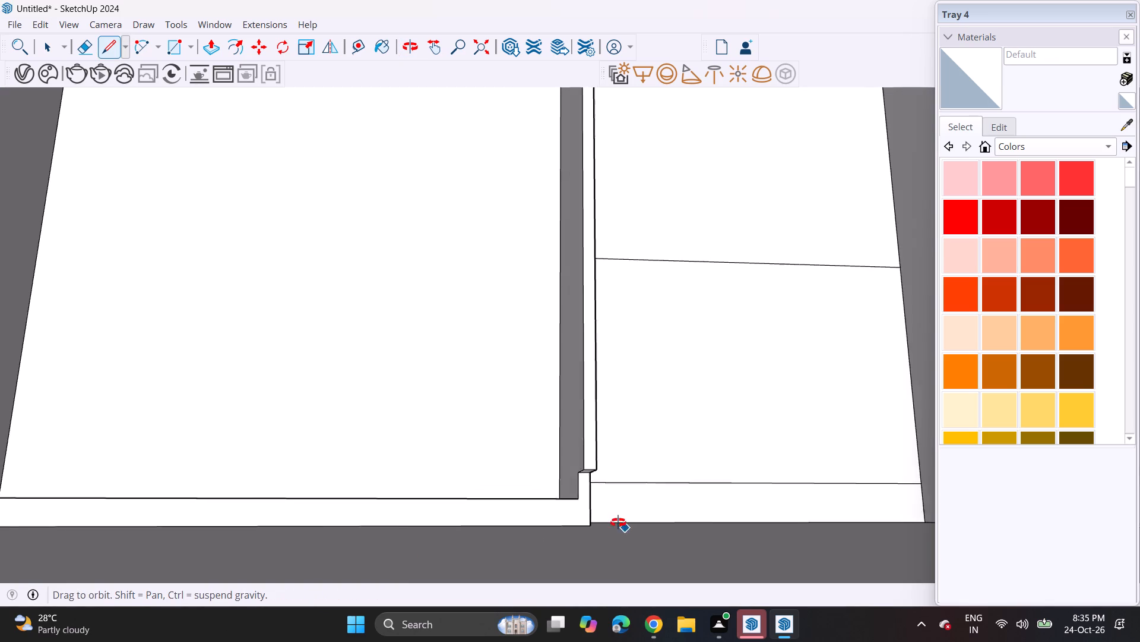
pyautogui.moveTo(618, 523); pyautogui.dragTo(596, 545, button='middle')
pyautogui.scroll(4, 541, 485)
pyautogui.moveTo(547, 514); pyautogui.dragTo(547, 476, button='middle')
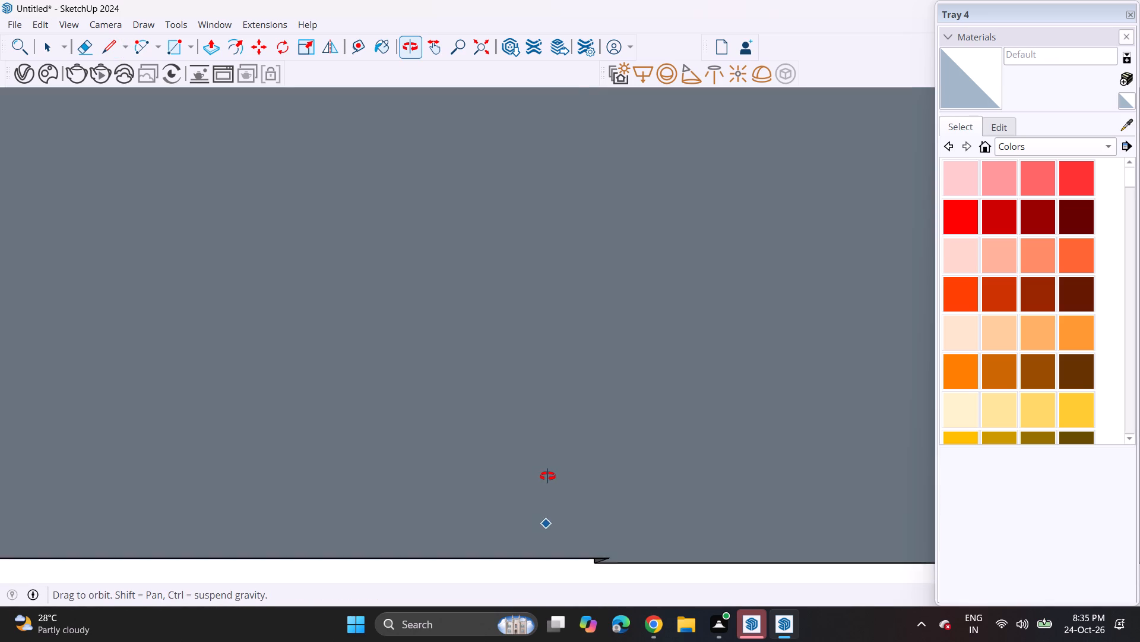
pyautogui.moveTo(547, 476); pyautogui.dragTo(549, 489, button='middle')
pyautogui.click(207, 52)
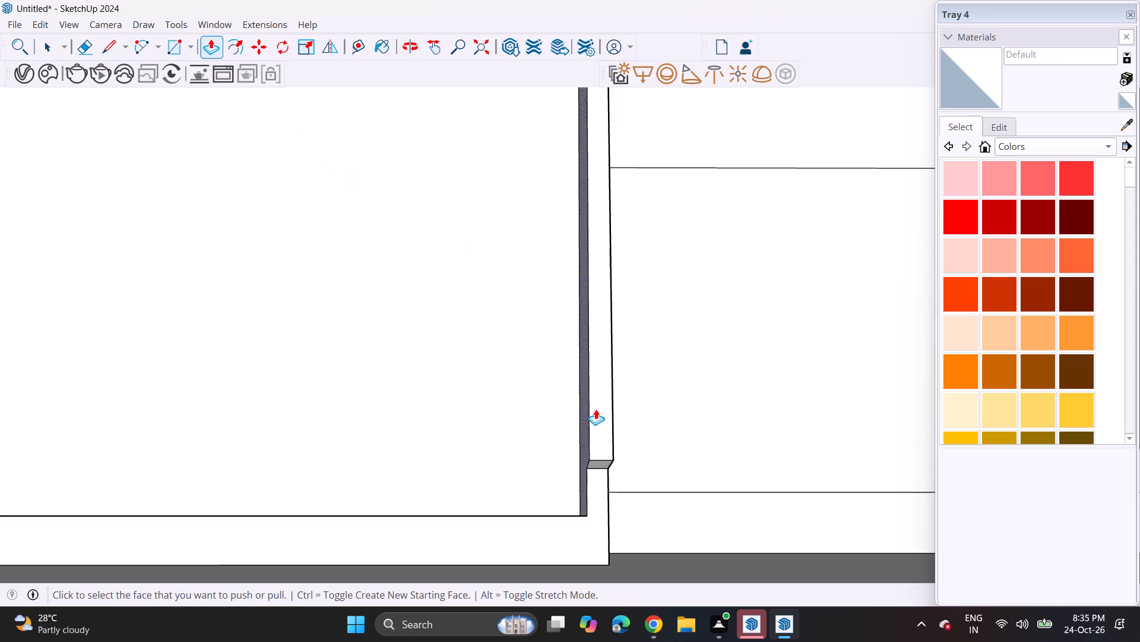
pyautogui.click(601, 470)
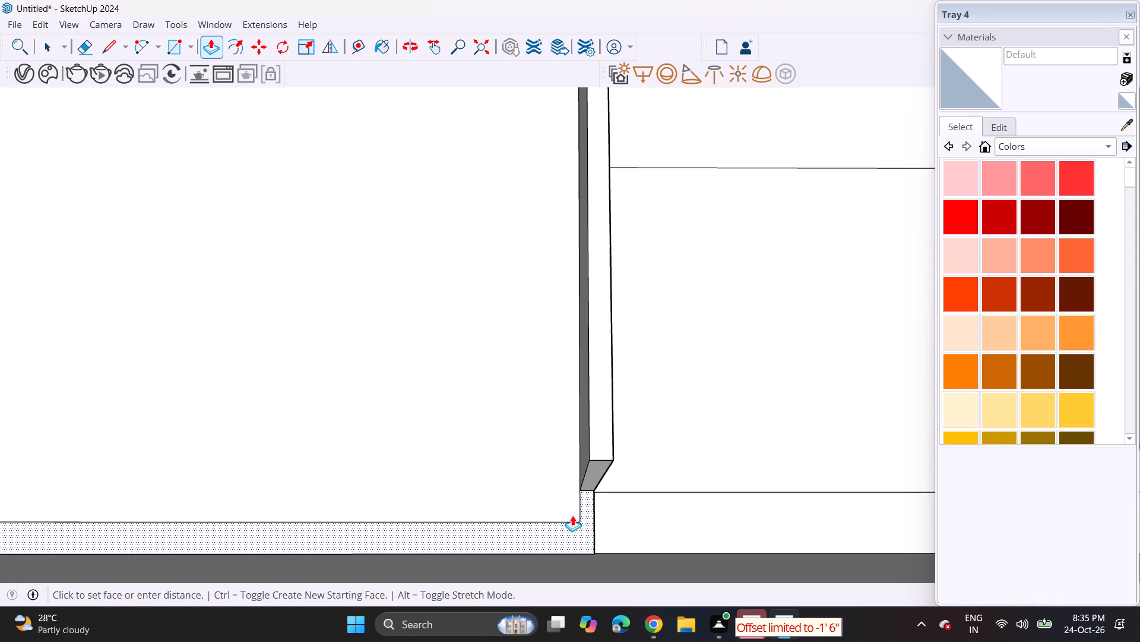
pyautogui.press('Escape')
pyautogui.click(601, 467)
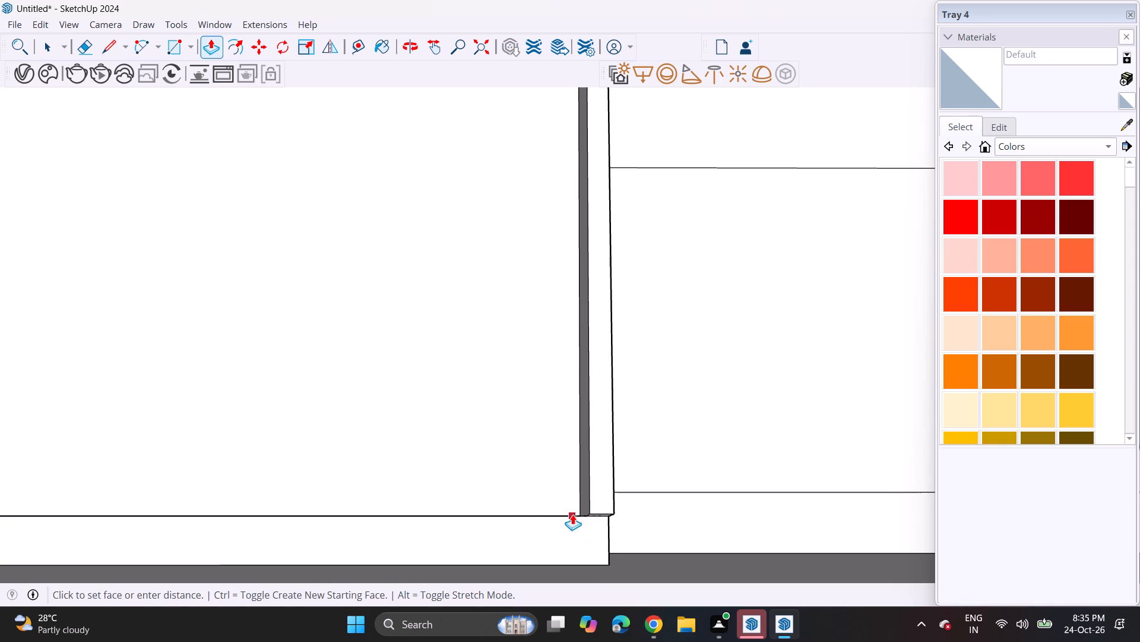
pyautogui.click(572, 514)
# Push/Pull the bottom of the side panel next to the open-shelf unit down to the opening's floor level.
pyautogui.keyDown('shift'); pyautogui.moveTo(411, 524); pyautogui.dragTo(1010, 454, button='middle'); pyautogui.keyUp('shift')
pyautogui.moveTo(421, 446); pyautogui.dragTo(438, 537, button='middle')
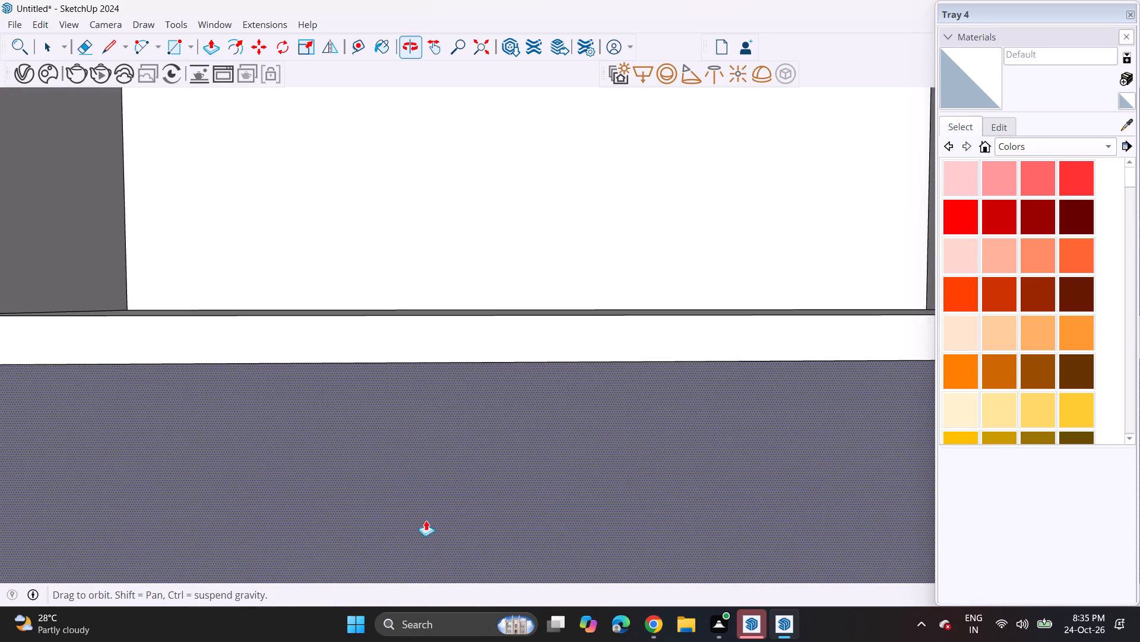
pyautogui.keyDown('shift'); pyautogui.moveTo(323, 395); pyautogui.dragTo(891, 450, button='middle'); pyautogui.keyUp('shift')
pyautogui.moveTo(256, 392); pyautogui.dragTo(359, 358, button='middle')
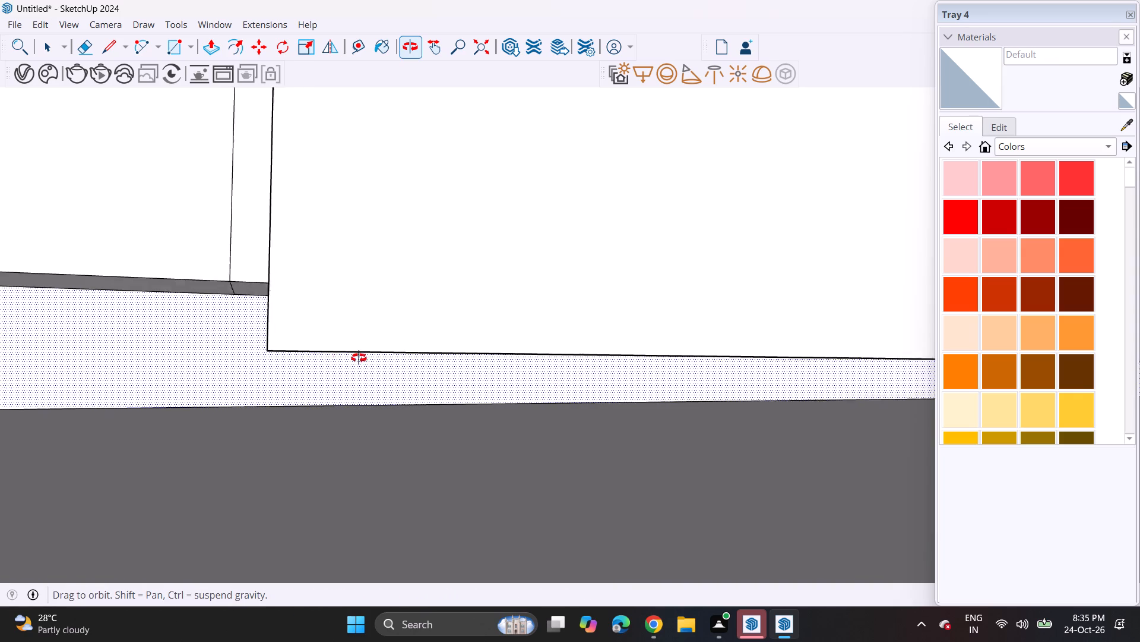
pyautogui.moveTo(359, 358); pyautogui.dragTo(362, 355, button='middle')
pyautogui.click(256, 292)
pyautogui.click(284, 351)
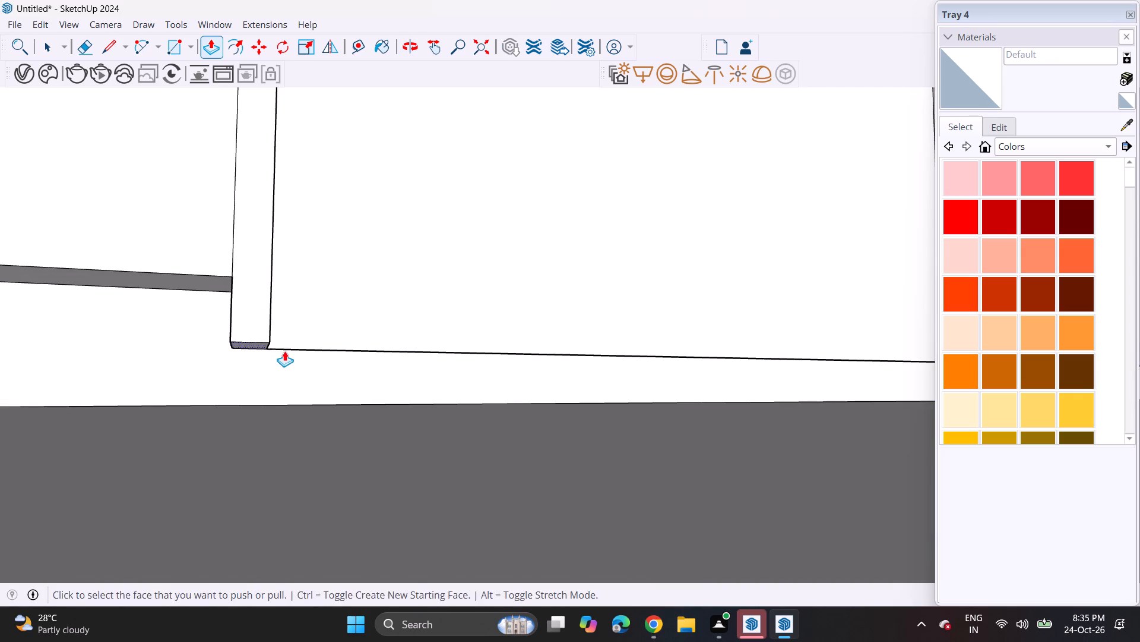
# Examine the extended side panels and the tall appliance opening in the context of the whole kitchen.
pyautogui.moveTo(558, 348); pyautogui.dragTo(506, 373, button='middle')
pyautogui.scroll(-6, 480, 370)
pyautogui.scroll(1, 480, 370)
pyautogui.scroll(-17, 480, 370)
pyautogui.keyDown('shift'); pyautogui.moveTo(474, 379); pyautogui.dragTo(463, 404, button='middle'); pyautogui.keyUp('shift')
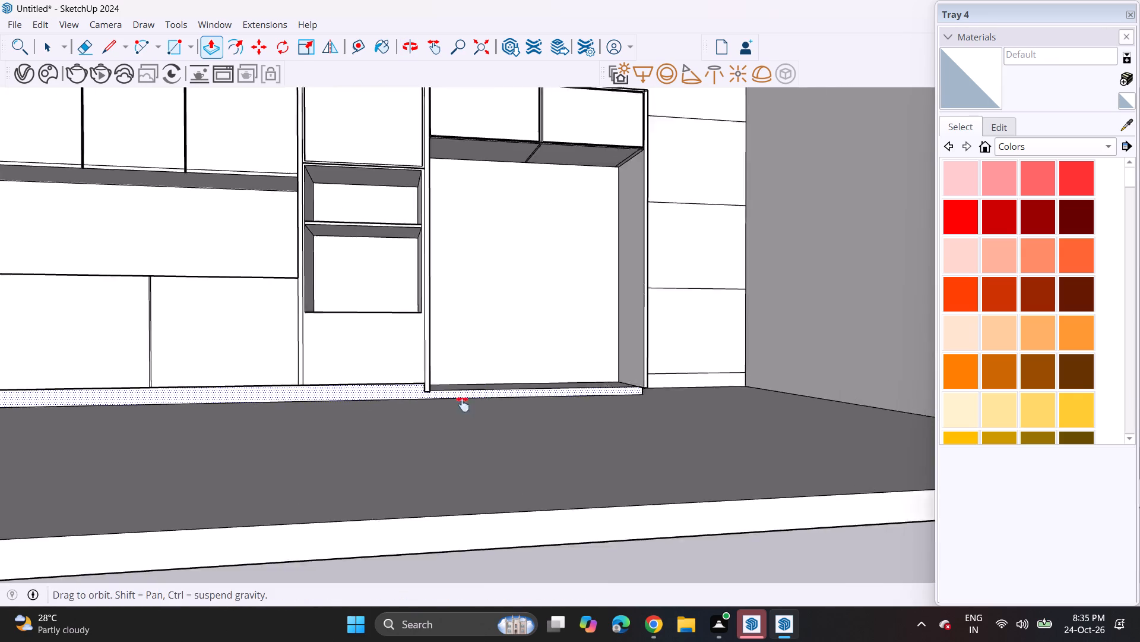
pyautogui.keyDown('shift'); pyautogui.moveTo(463, 404); pyautogui.dragTo(453, 426, button='middle'); pyautogui.keyUp('shift')
pyautogui.keyDown('shift'); pyautogui.scroll(1, 451, 426); pyautogui.keyUp('shift')
pyautogui.moveTo(400, 465); pyautogui.dragTo(383, 490, button='middle')
pyautogui.scroll(-9, 385, 488)
pyautogui.moveTo(405, 430); pyautogui.dragTo(388, 443, button='middle')
pyautogui.scroll(1, 385, 442)
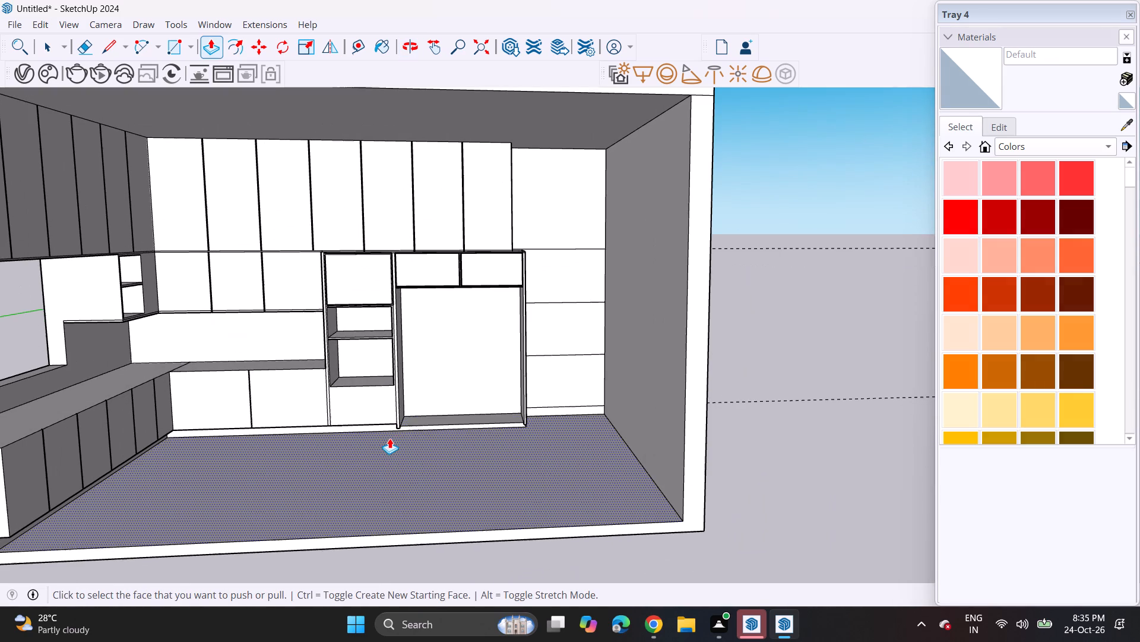
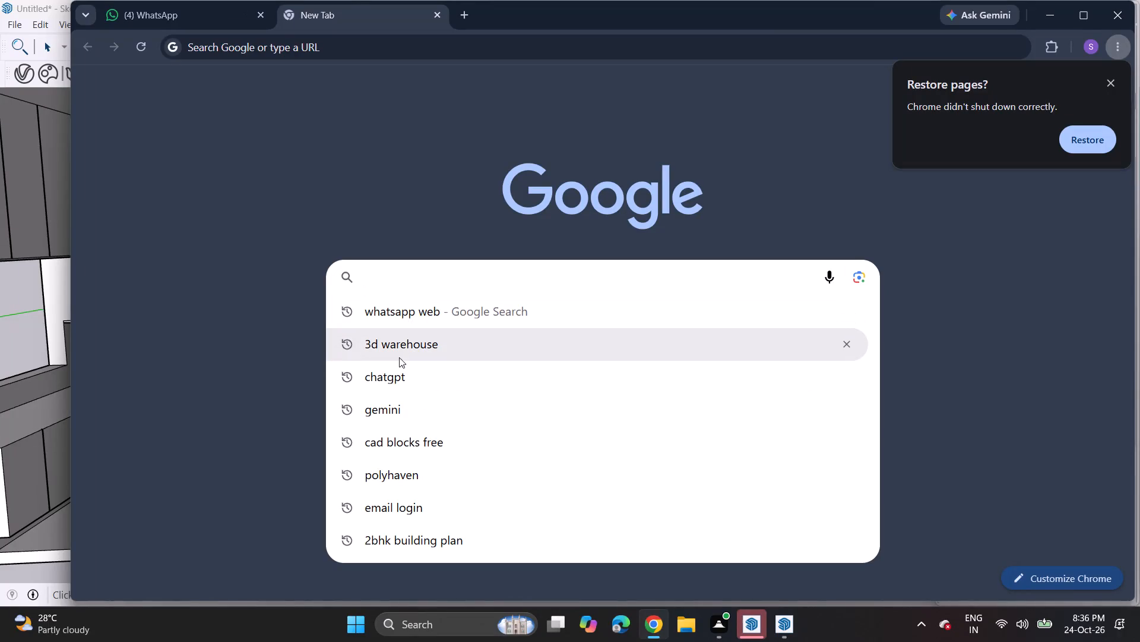
# Open the 3D Warehouse website and search its models for "kitchen window".
pyautogui.click(406, 347)
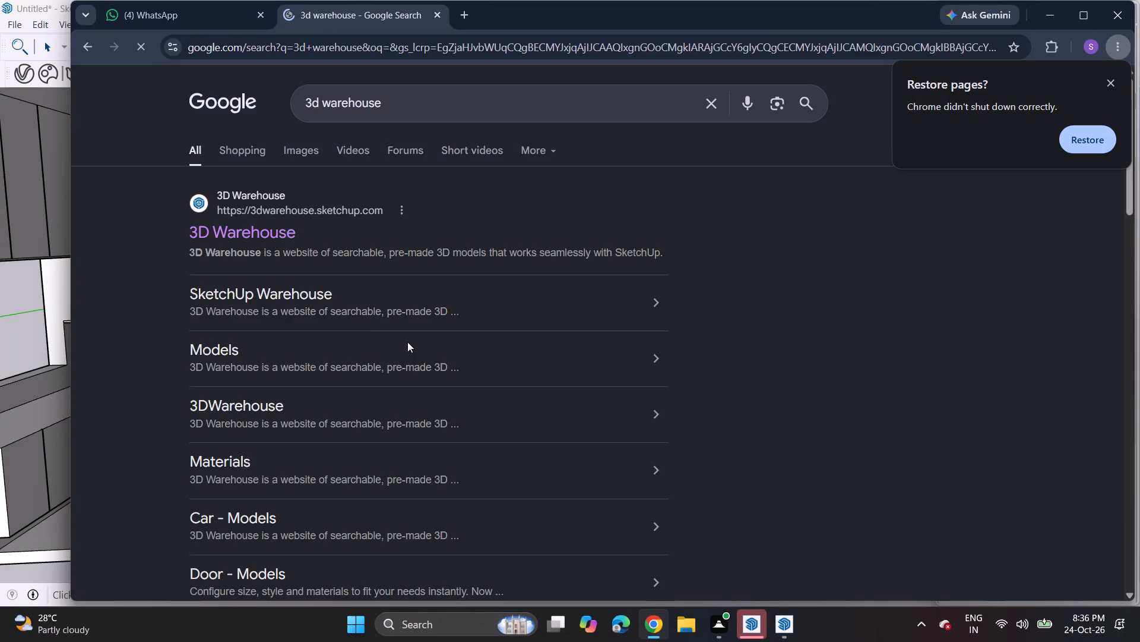
pyautogui.click(259, 232)
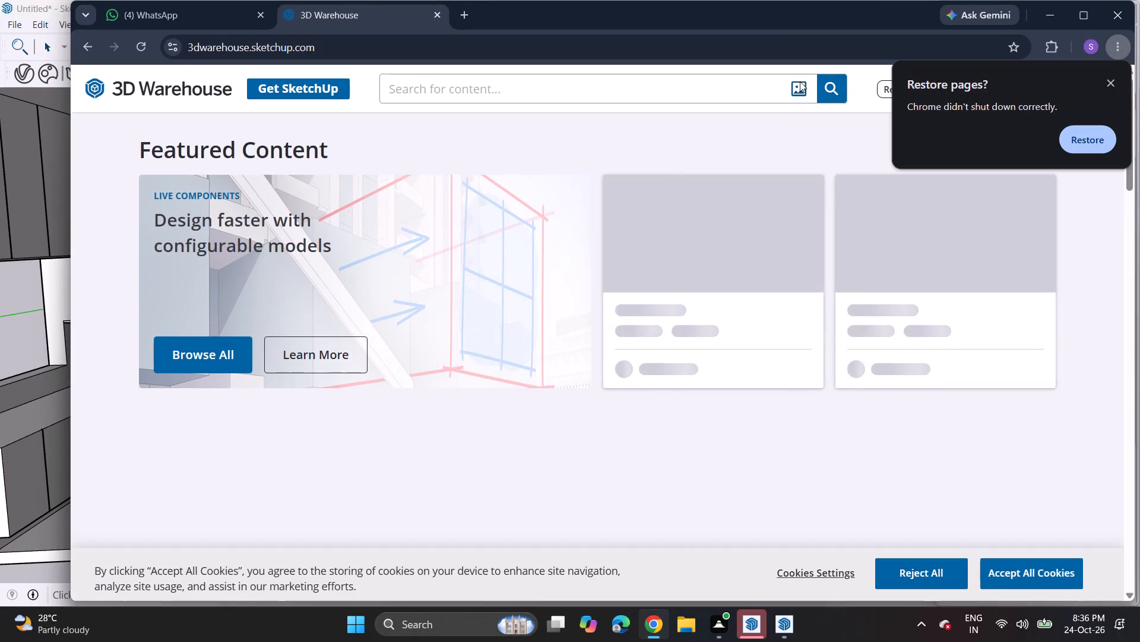
pyautogui.click(737, 100)
pyautogui.write('kitchen')
pyautogui.press('space')
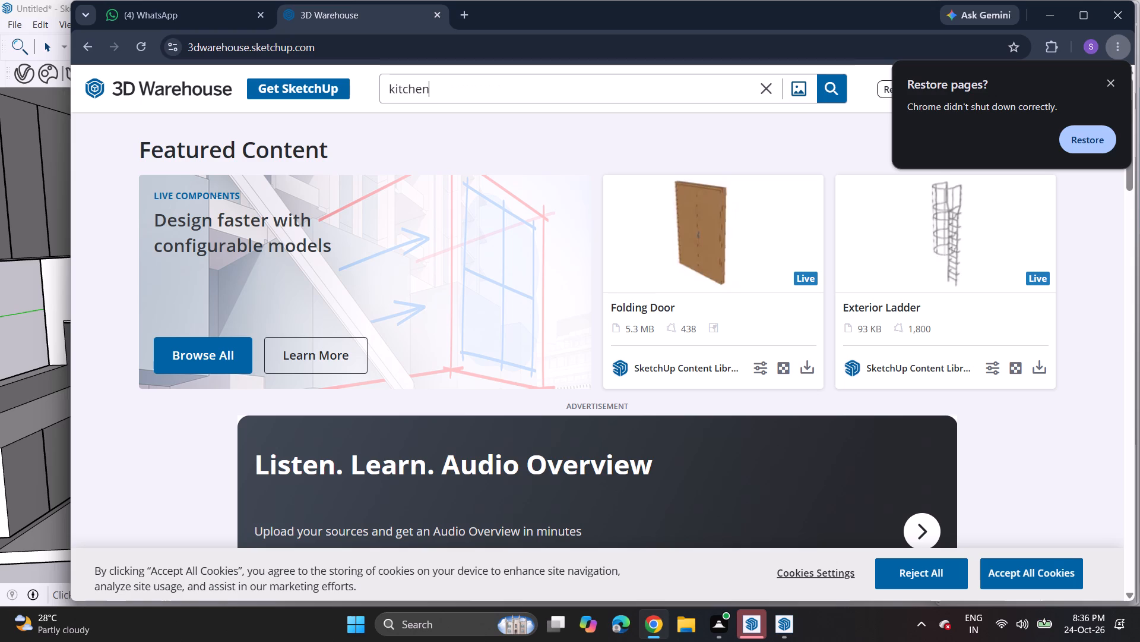
pyautogui.write('window')
pyautogui.press('Return')
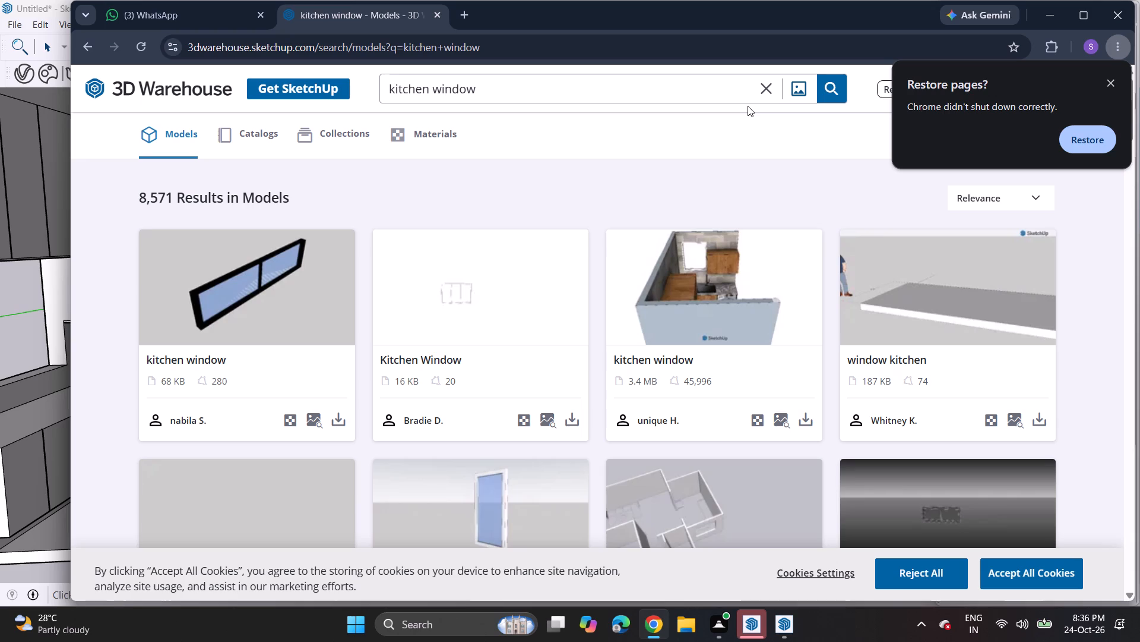
# Download the black-framed 57 KB Kitchen window and the white double-pane 24 KB Kitchen window as SketchUp files.
pyautogui.scroll(-5, 452, 440)
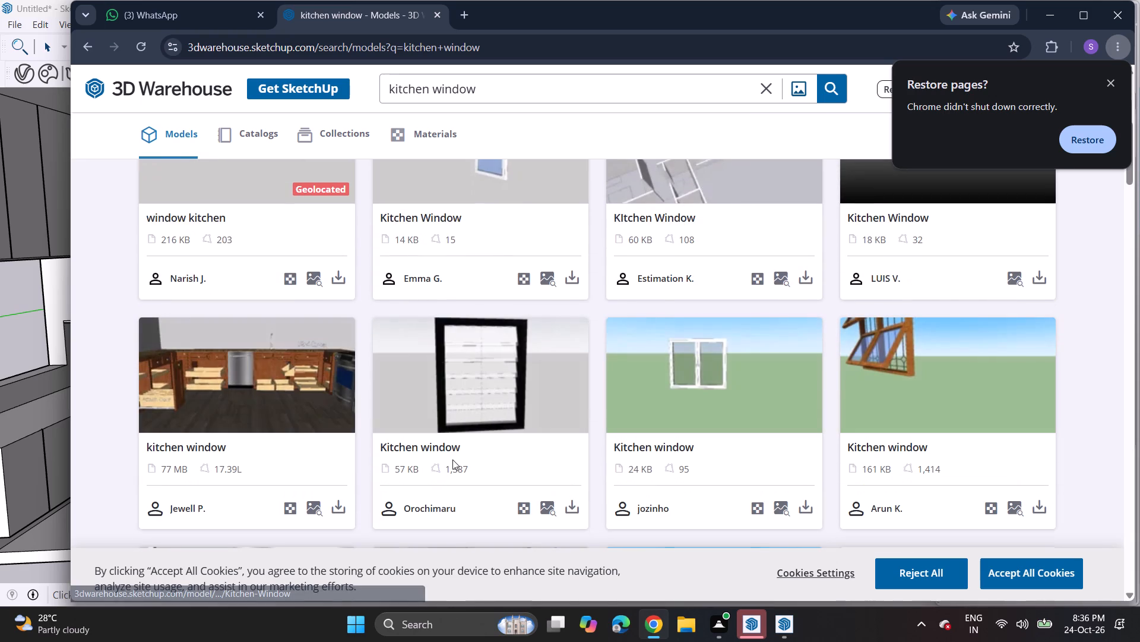
pyautogui.click(559, 499)
pyautogui.click(567, 507)
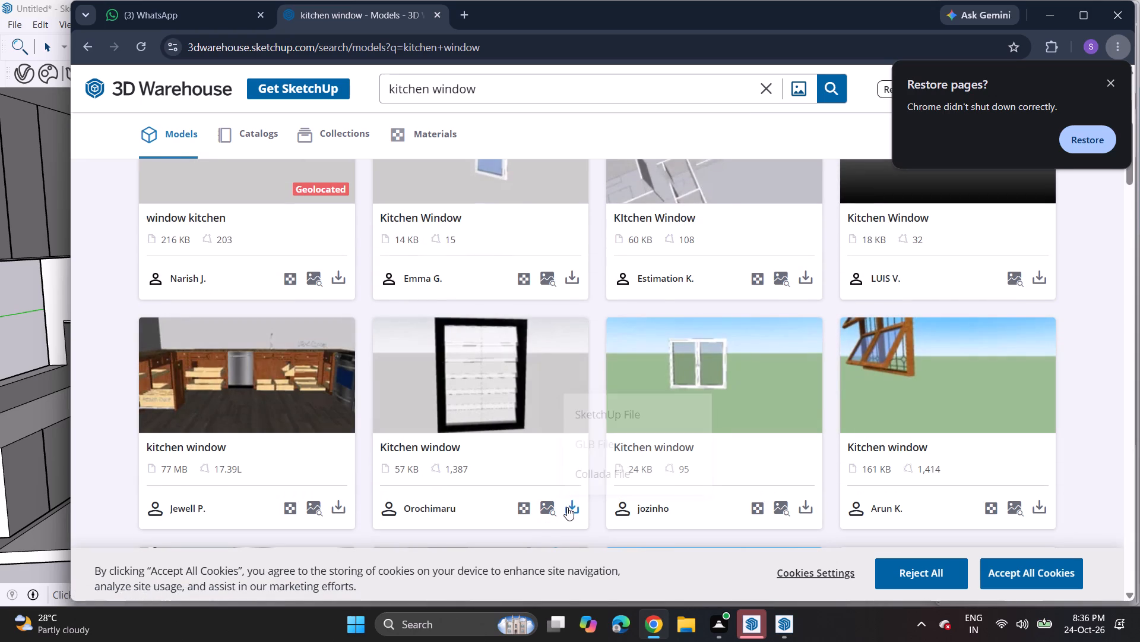
pyautogui.click(574, 514)
pyautogui.click(625, 411)
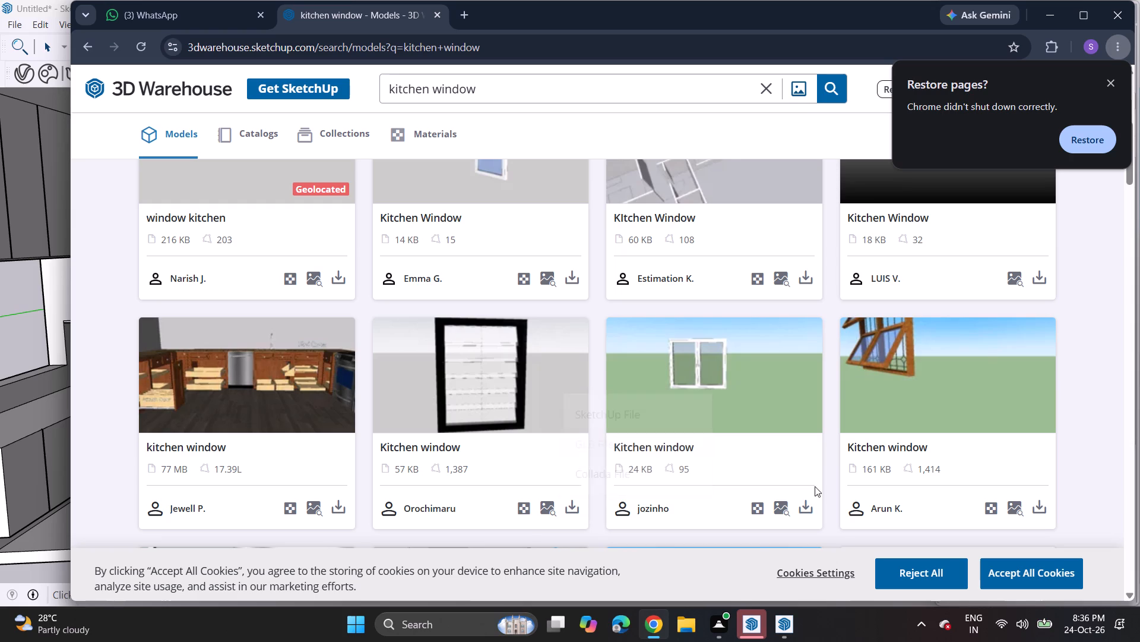
pyautogui.click(803, 512)
pyautogui.click(847, 396)
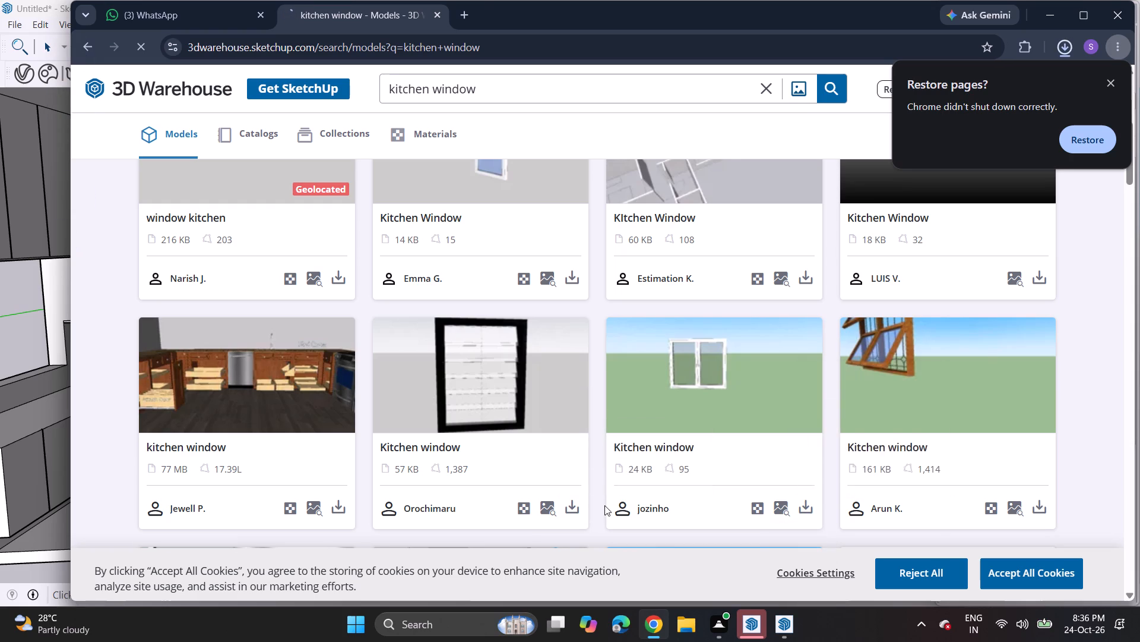
# Download the JD Kitchen window as a SketchUp file.
pyautogui.scroll(-4, 604, 505)
pyautogui.scroll(-5, 517, 470)
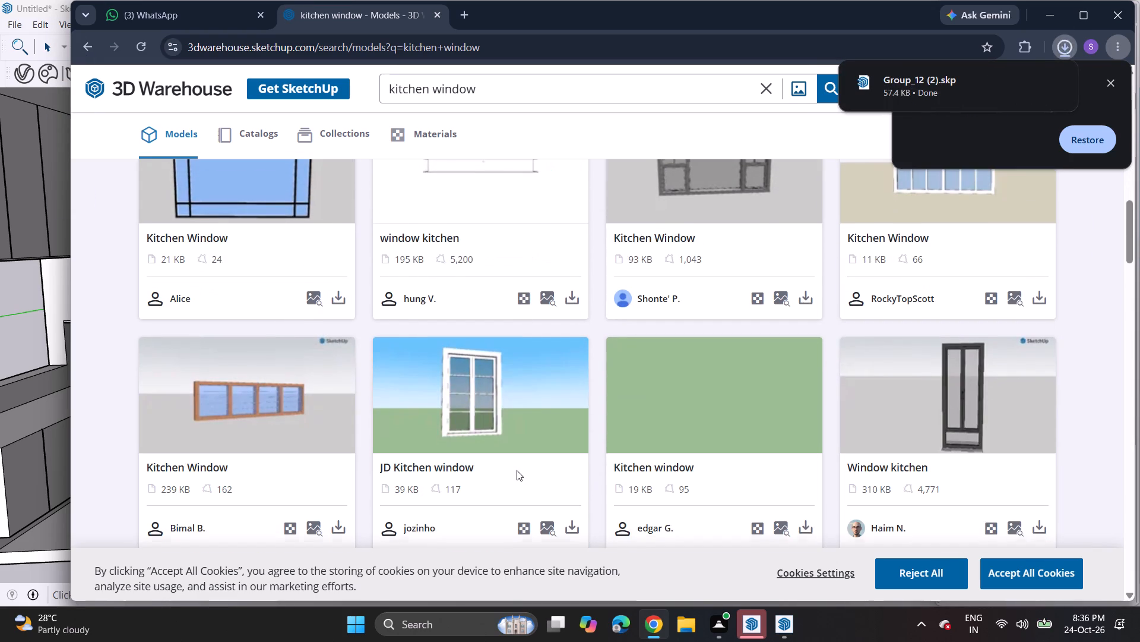
pyautogui.click(579, 537)
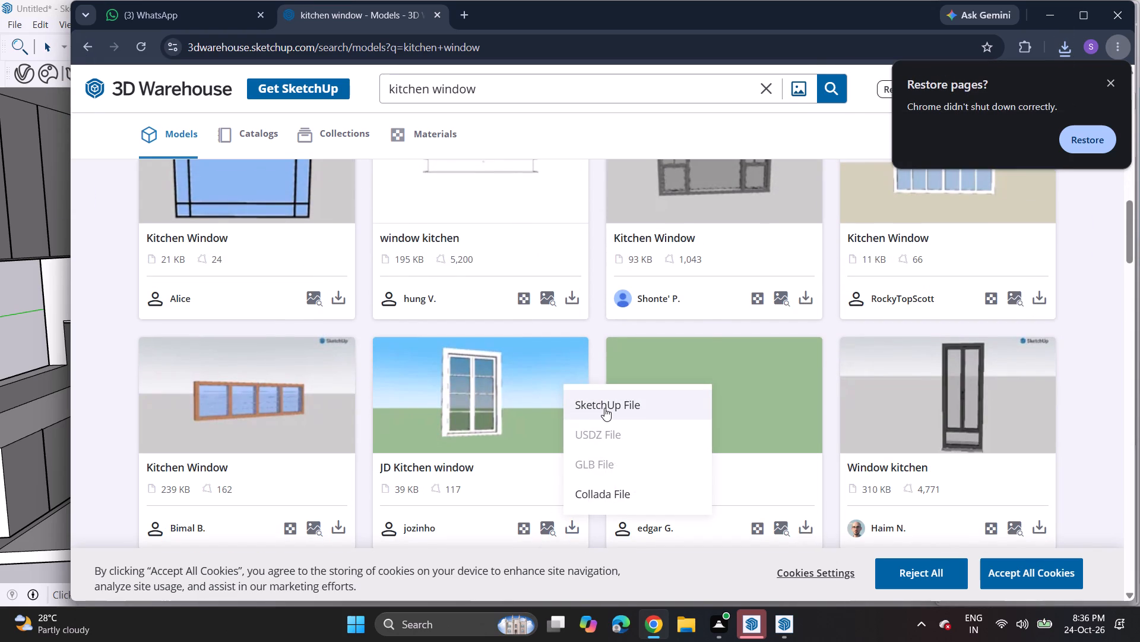
pyautogui.click(604, 408)
# Switch to SketchUp and import the window model Untitled (20) from the Downloads folder.
pyautogui.click(781, 625)
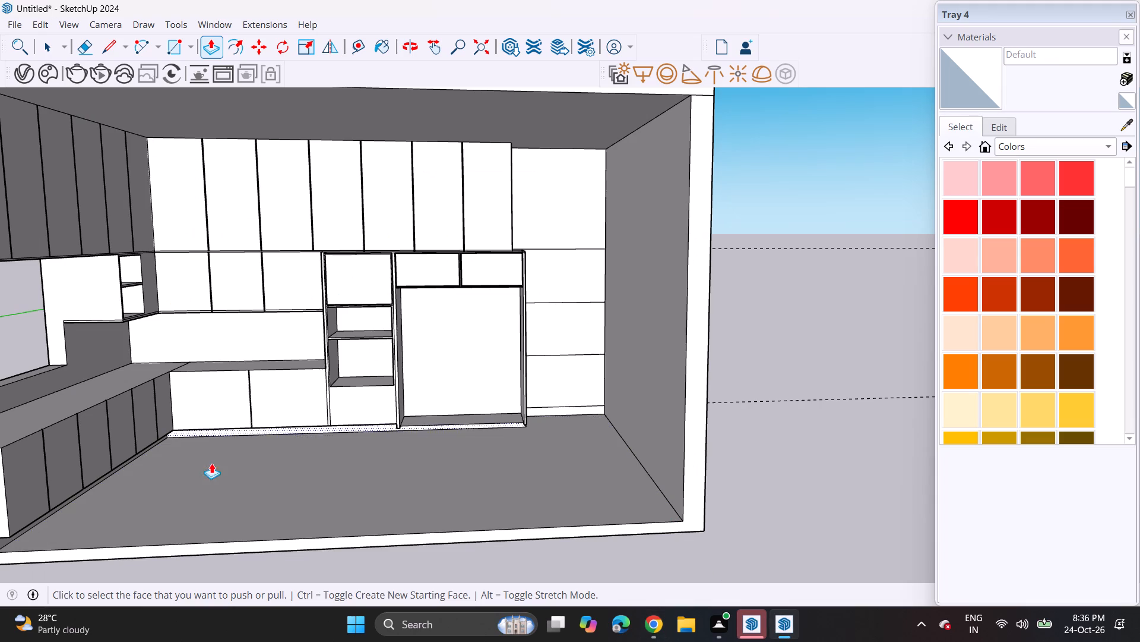
pyautogui.moveTo(191, 447); pyautogui.dragTo(596, 477, button='middle')
pyautogui.scroll(1, 414, 452)
pyautogui.moveTo(419, 453); pyautogui.dragTo(754, 459, button='middle')
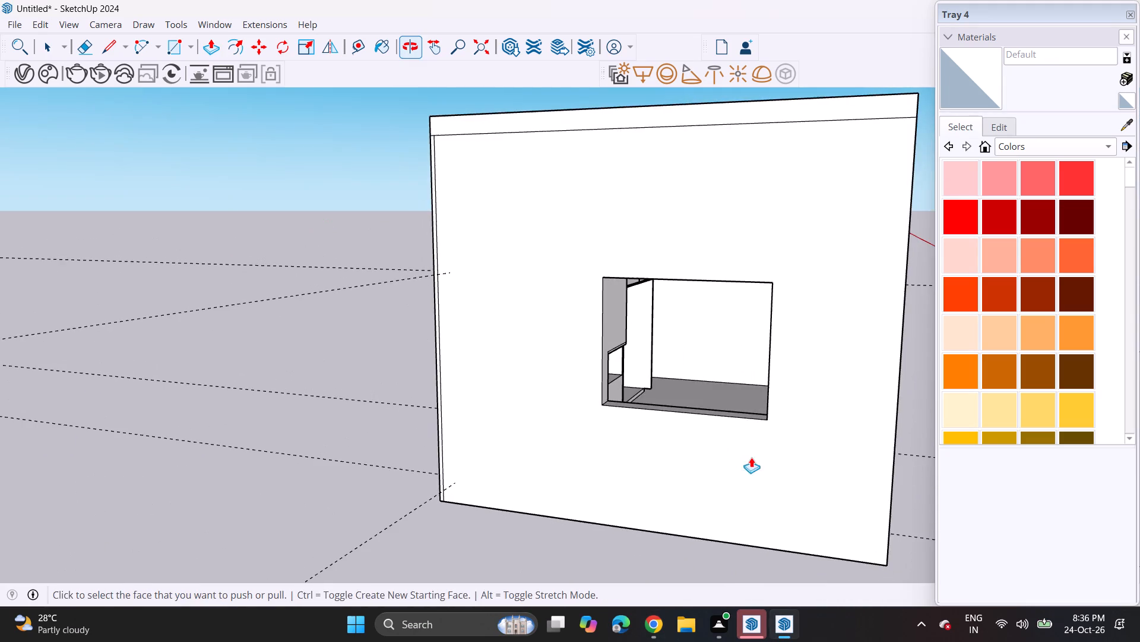
pyautogui.moveTo(832, 383); pyautogui.dragTo(136, 389, button='middle')
pyautogui.click(12, 20)
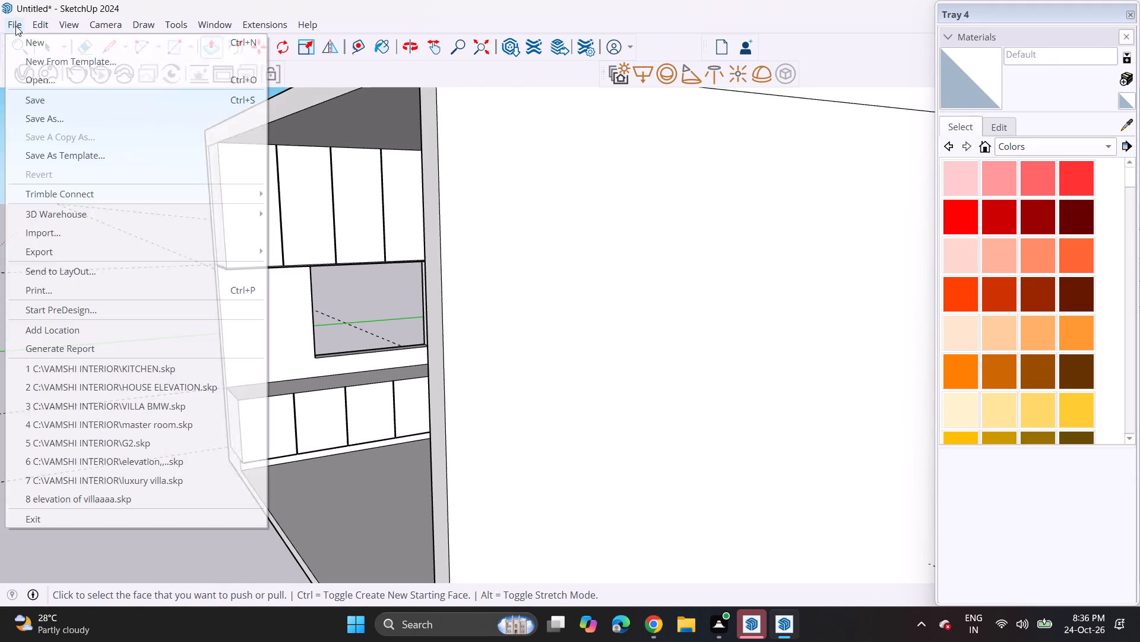
pyautogui.click(33, 238)
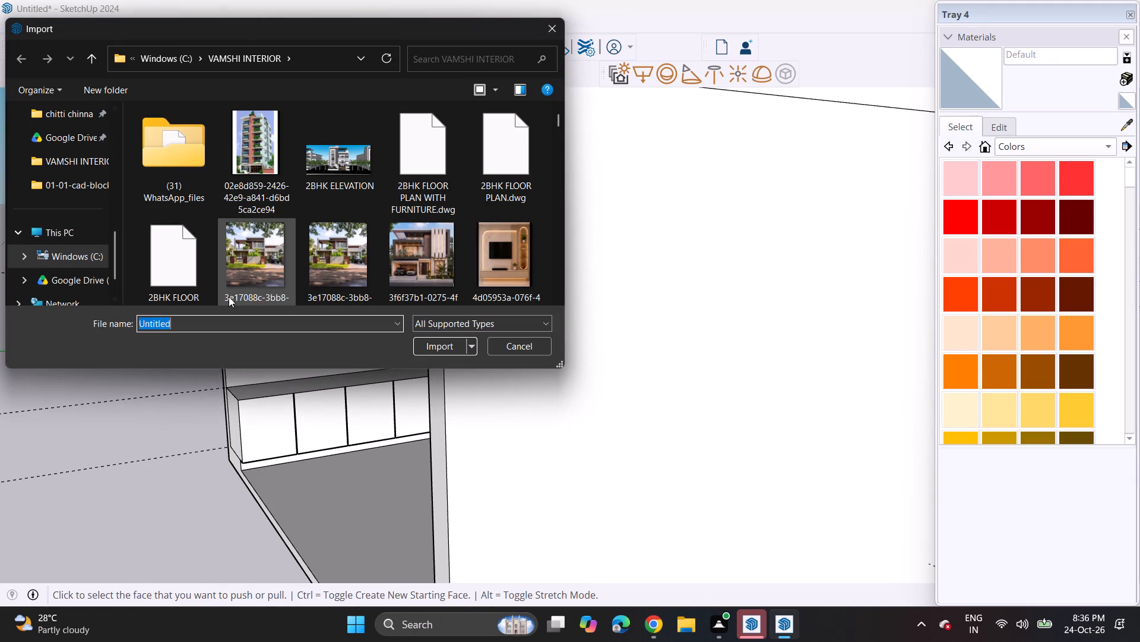
pyautogui.scroll(4, 34, 137)
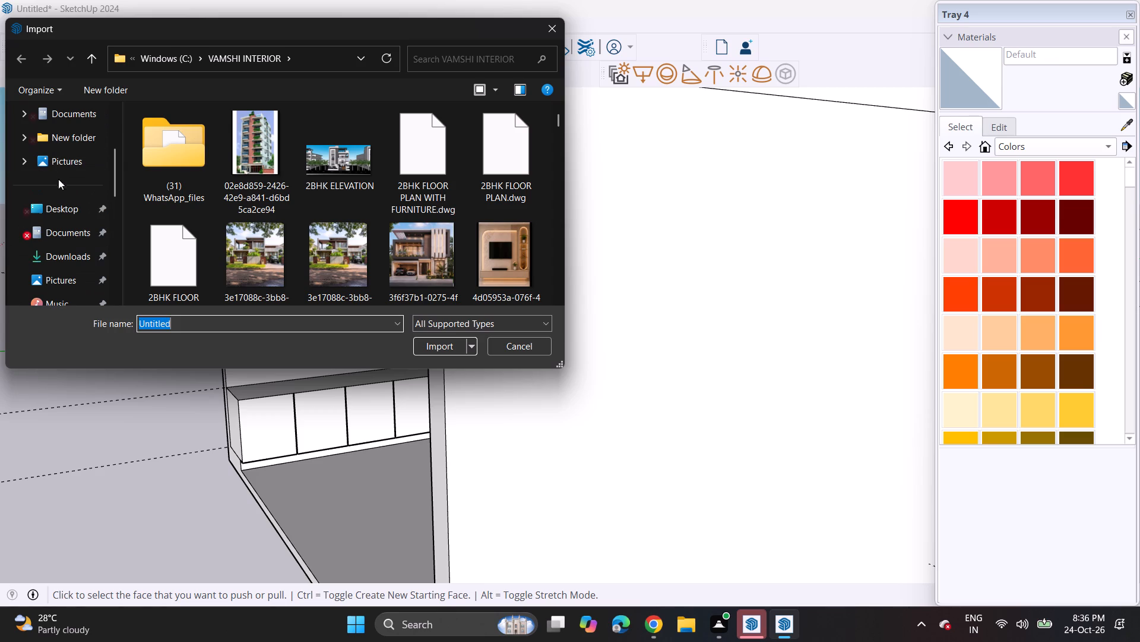
pyautogui.click(64, 252)
pyautogui.scroll(-1, 343, 221)
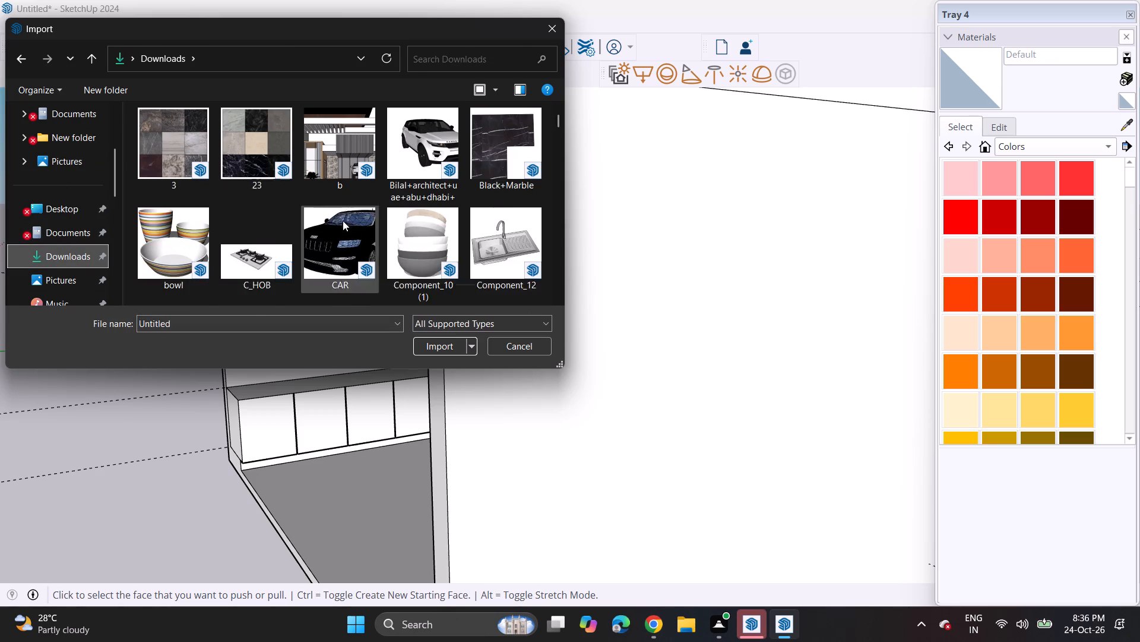
pyautogui.scroll(-6, 343, 221)
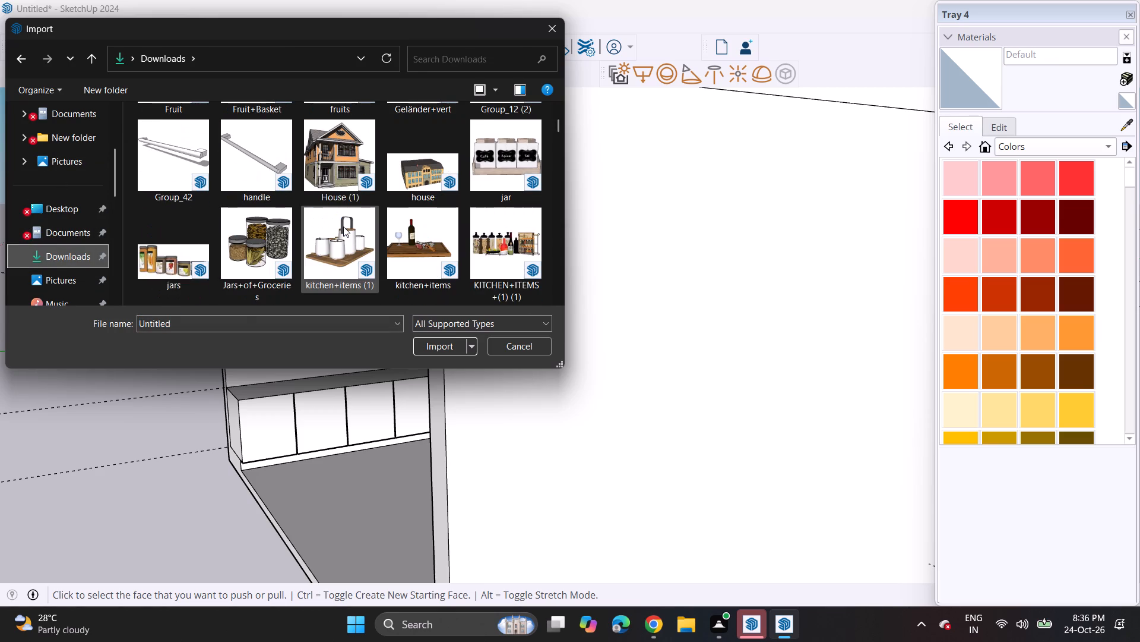
pyautogui.scroll(1, 343, 226)
pyautogui.scroll(-3, 343, 226)
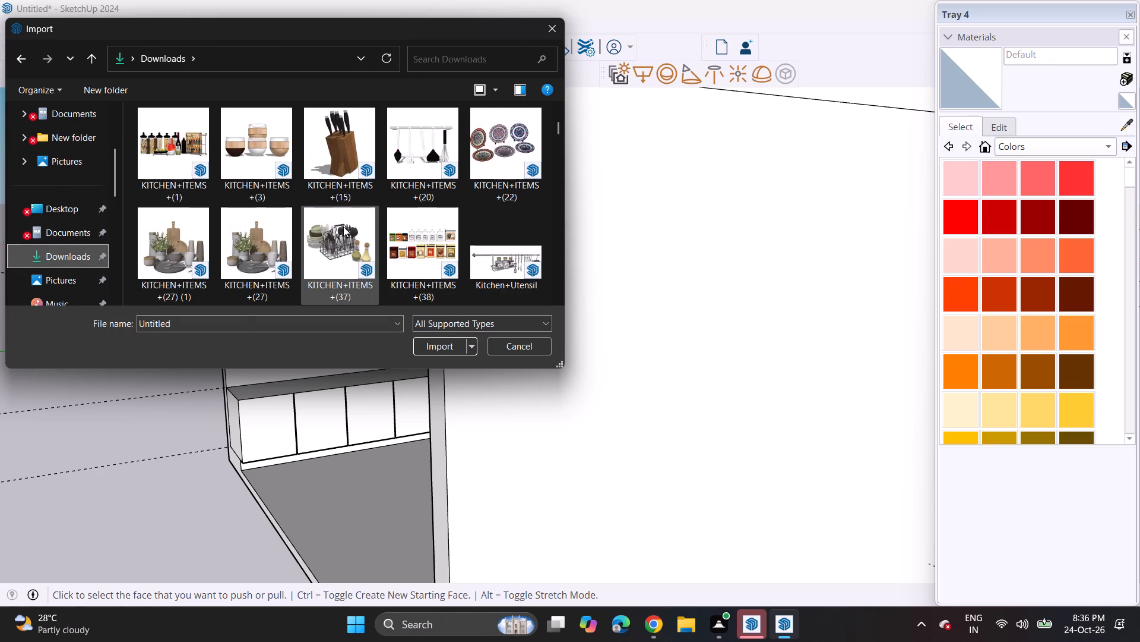
pyautogui.scroll(-5, 343, 226)
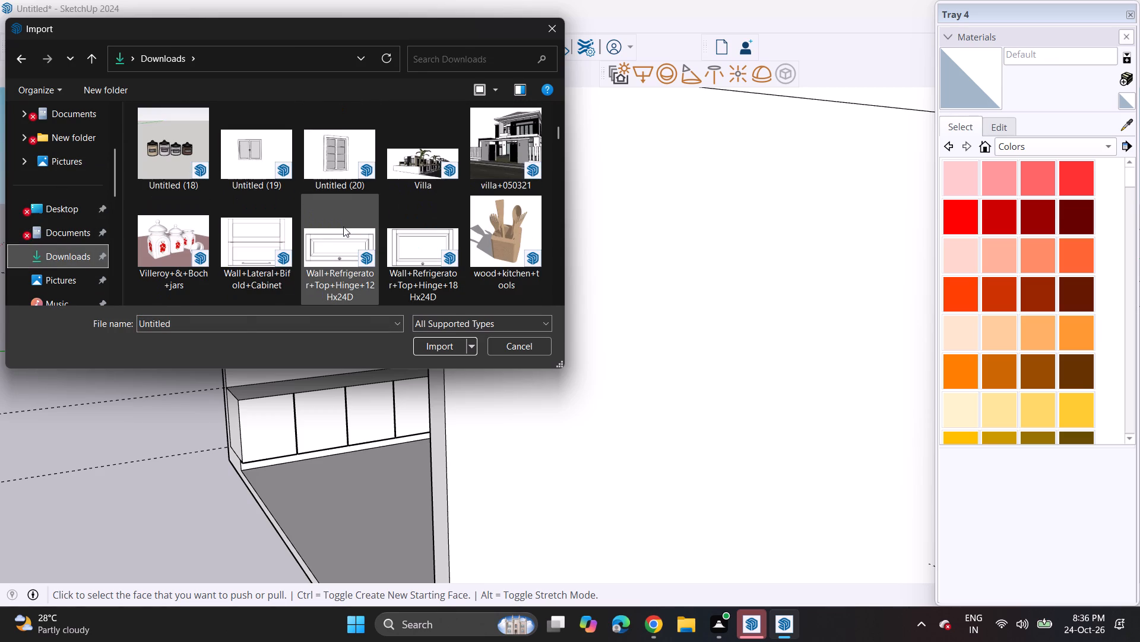
pyautogui.click(332, 165)
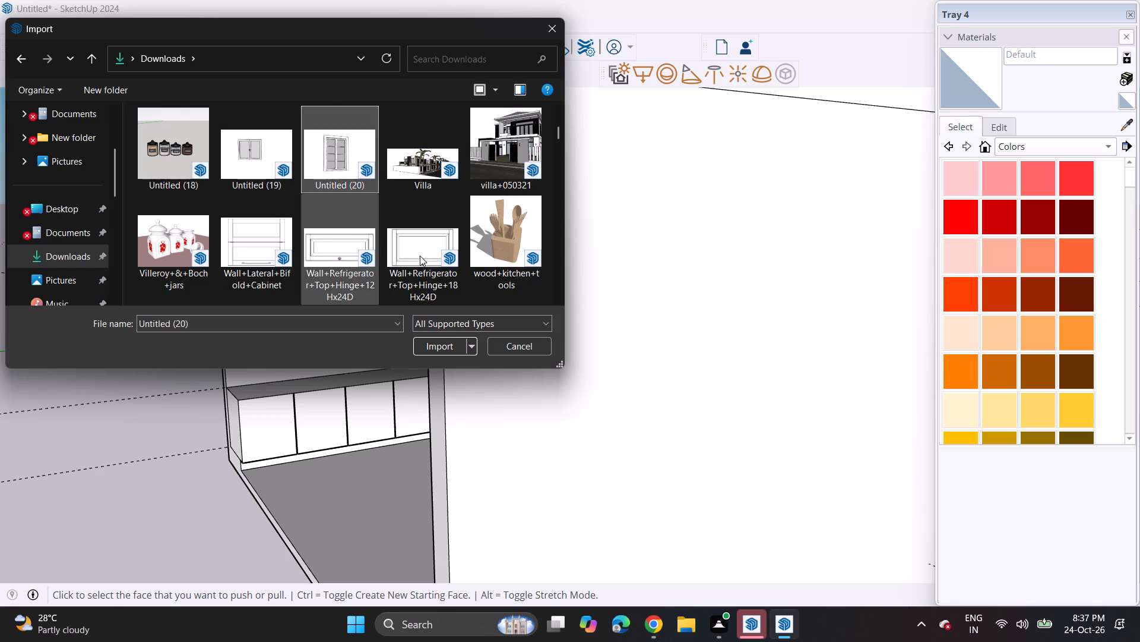
pyautogui.click(438, 346)
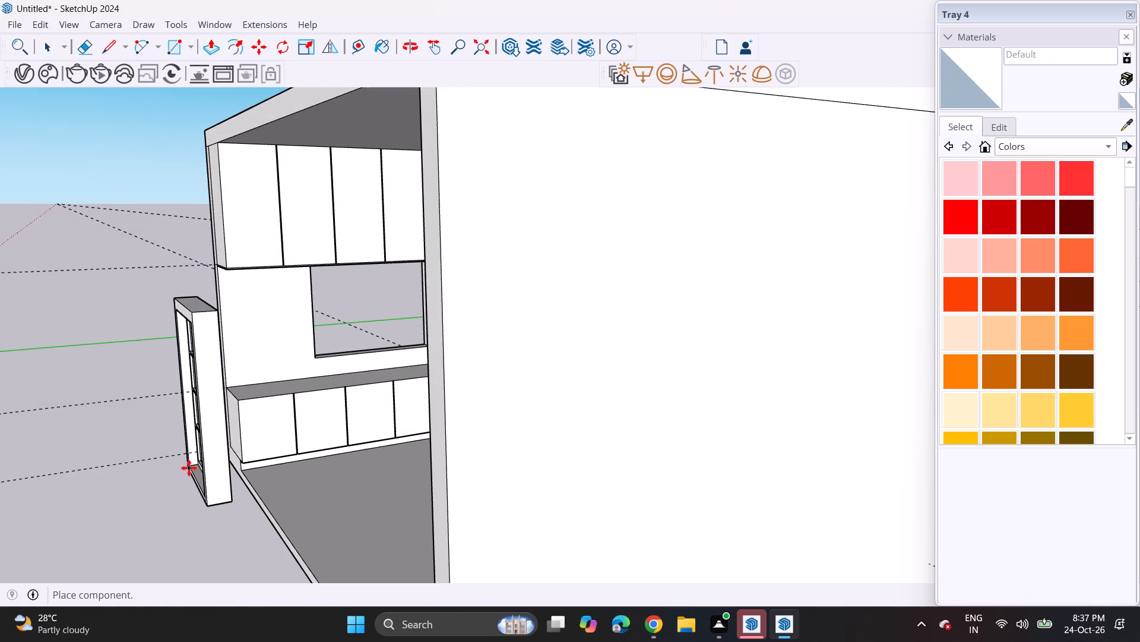
# Place the imported window on the open floor inside the kitchen.
pyautogui.moveTo(189, 468); pyautogui.dragTo(458, 451, button='middle')
pyautogui.scroll(1, 458, 448)
pyautogui.scroll(-6, 397, 442)
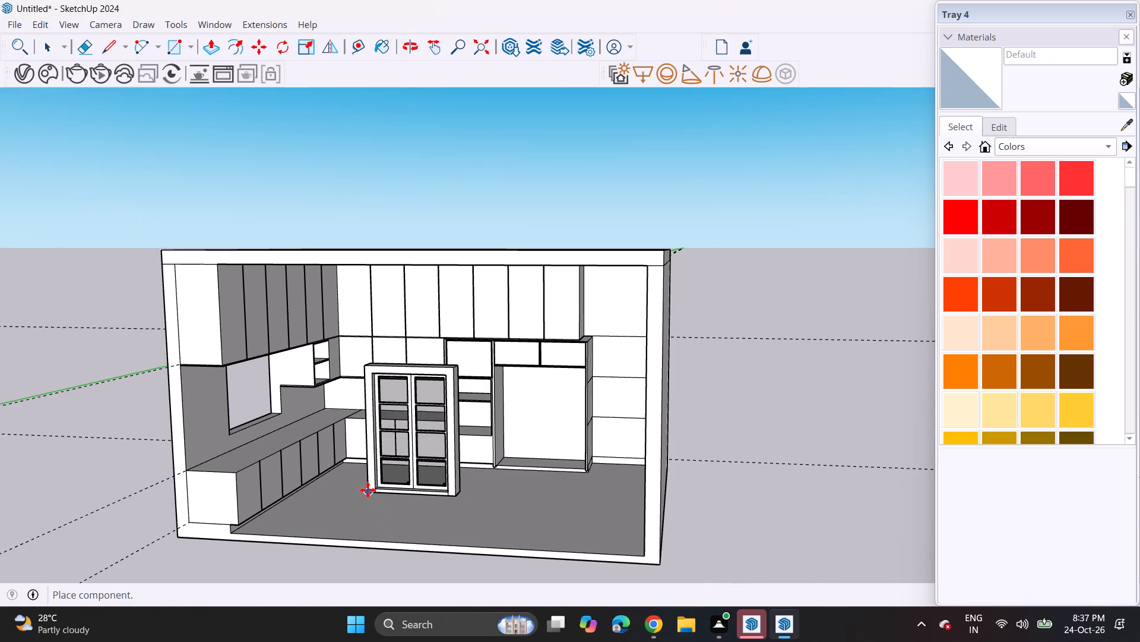
pyautogui.click(368, 490)
# Rotate the placed window a quarter turn on the floor plane, parallel to the wall with the window opening.
pyautogui.click(278, 46)
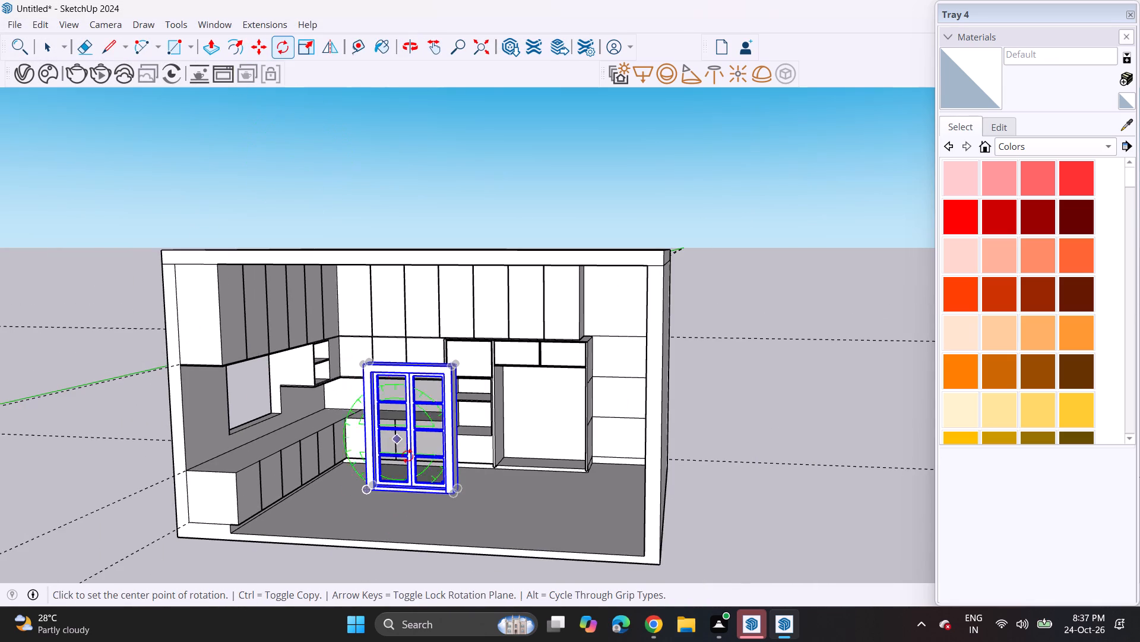
pyautogui.moveTo(442, 504); pyautogui.dragTo(461, 549, button='middle')
pyautogui.click(474, 521)
pyautogui.click(513, 522)
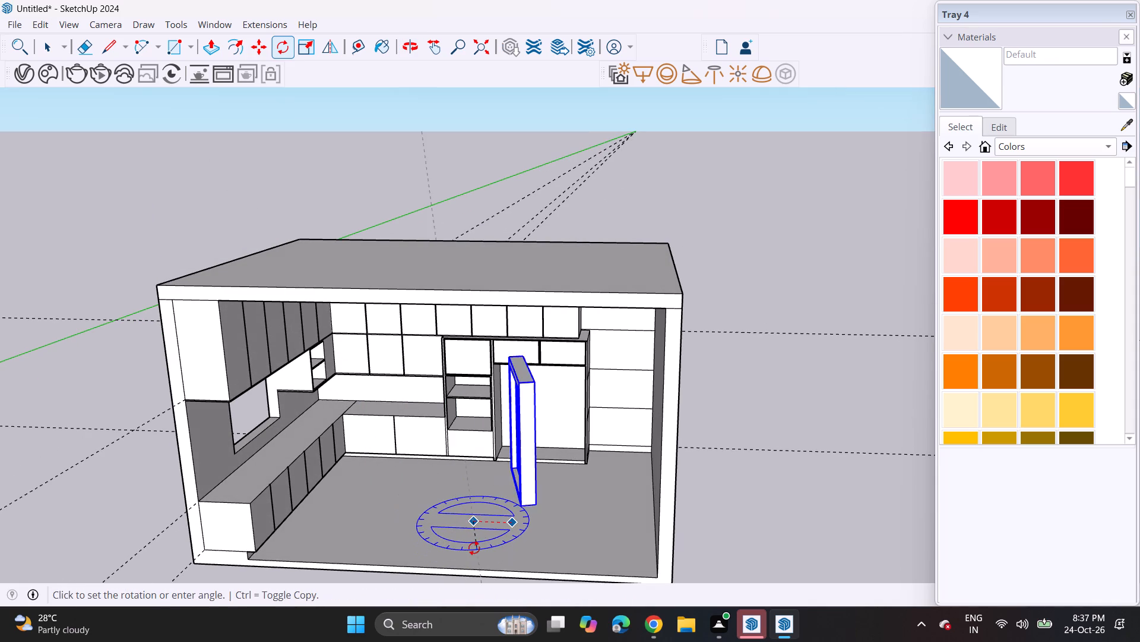
pyautogui.click(461, 543)
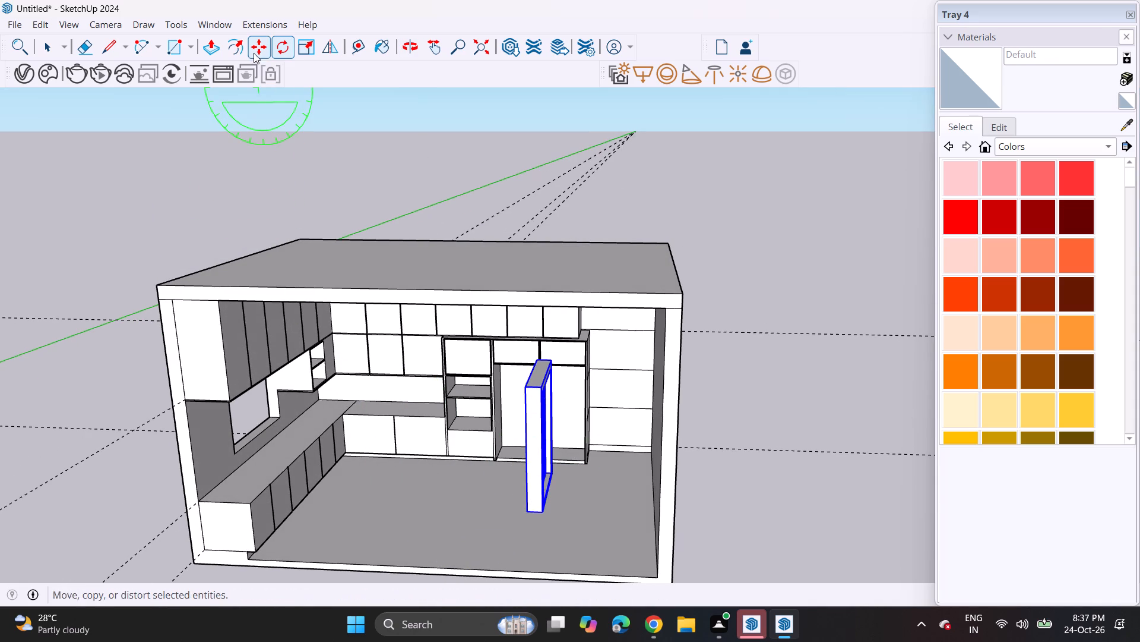
# Move the window by its bottom corner to the lower front corner of the wall opening above the countertop.
pyautogui.click(254, 53)
pyautogui.click(543, 518)
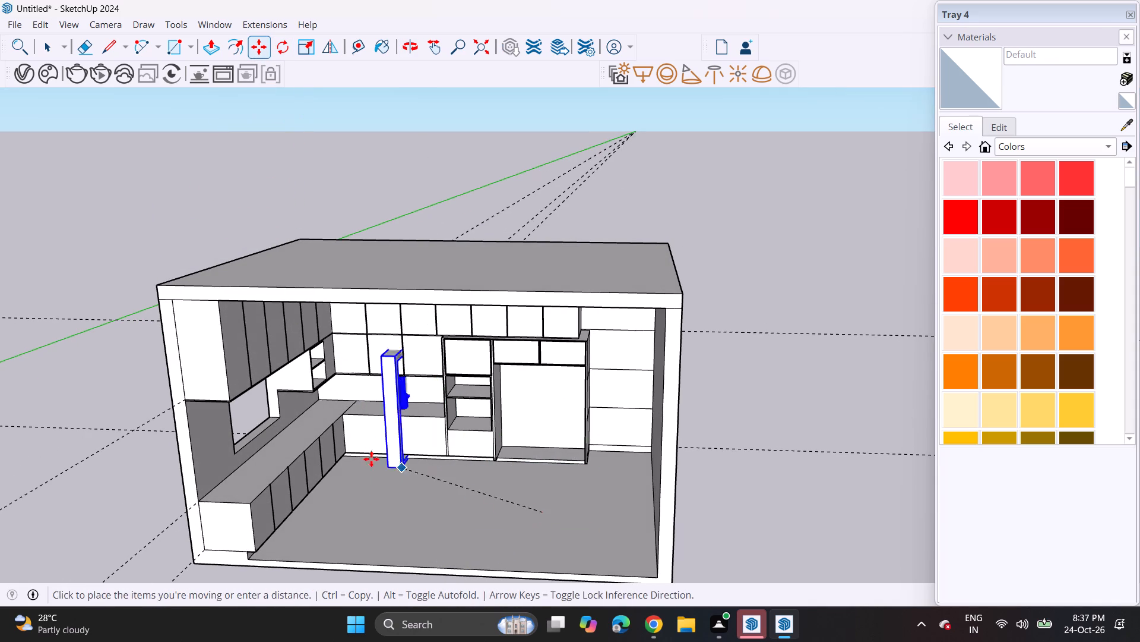
pyautogui.moveTo(340, 455); pyautogui.dragTo(249, 408, button='middle')
pyautogui.scroll(5, 249, 423)
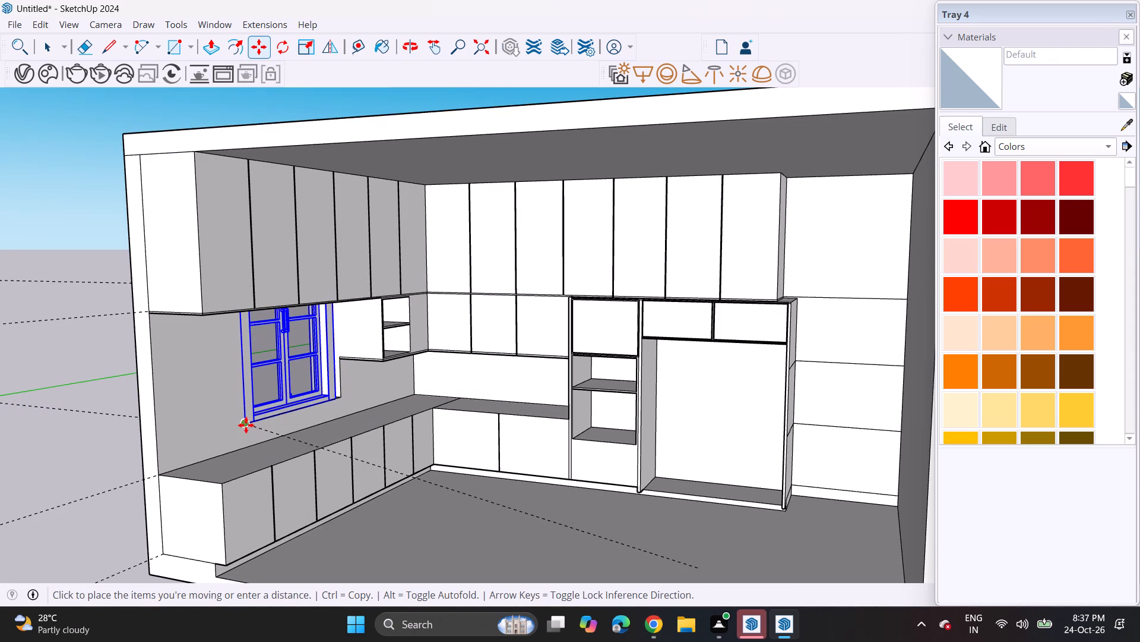
pyautogui.click(246, 425)
# Scale the window's height down from its top so it ends at the upper edge of the wall opening.
pyautogui.scroll(1, 300, 361)
pyautogui.moveTo(300, 361); pyautogui.dragTo(280, 275, button='middle')
pyautogui.scroll(1, 280, 319)
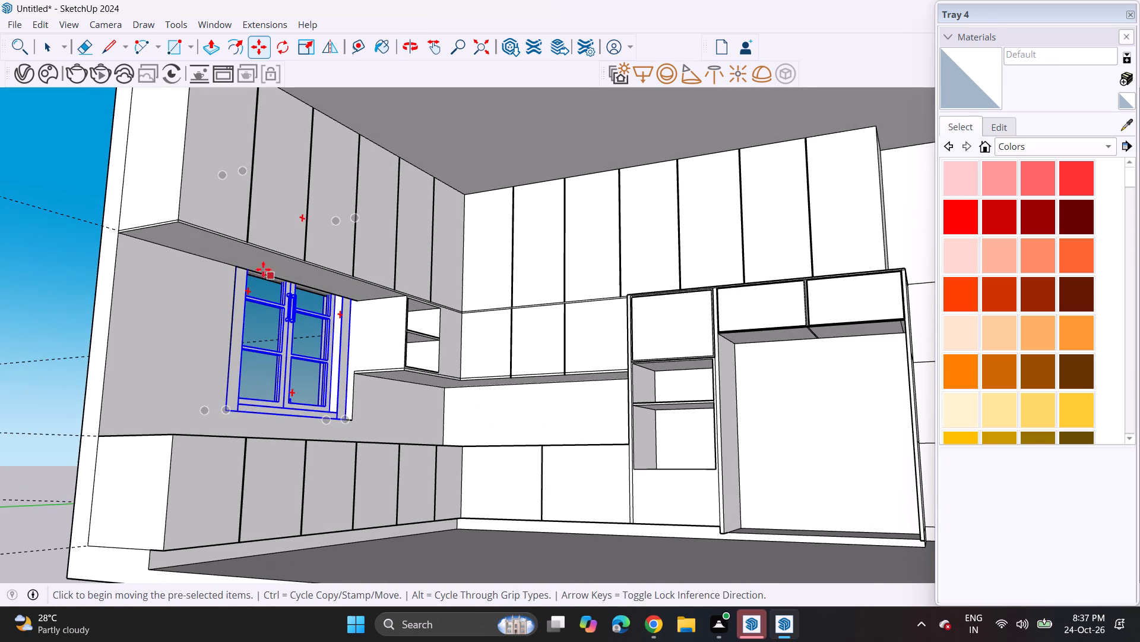
pyautogui.click(309, 37)
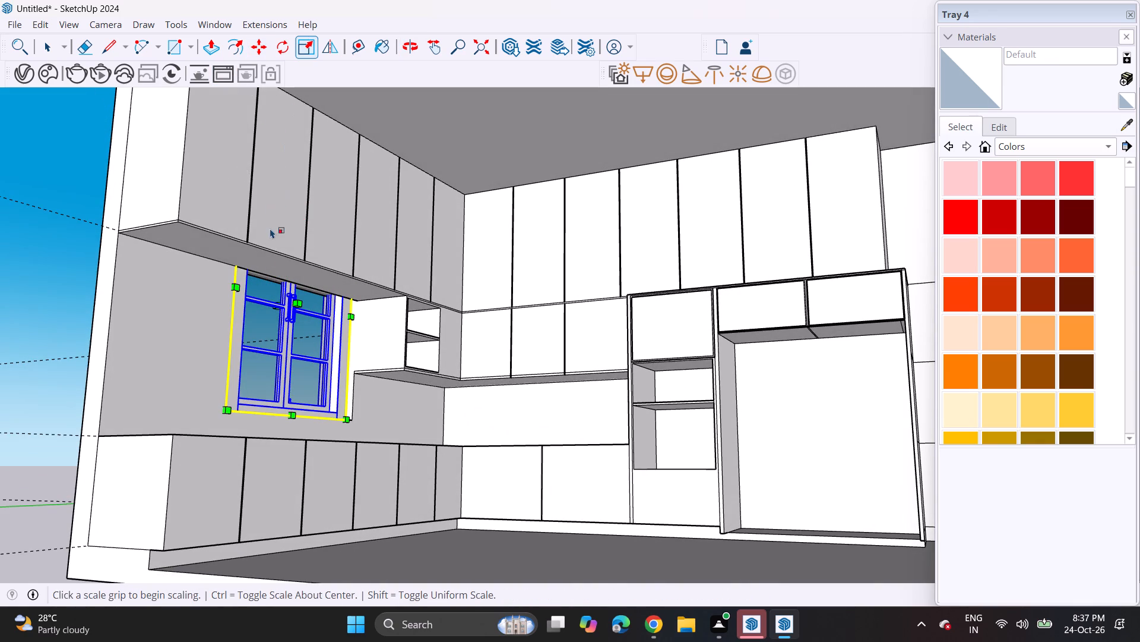
pyautogui.moveTo(302, 255); pyautogui.dragTo(321, 259, button='middle')
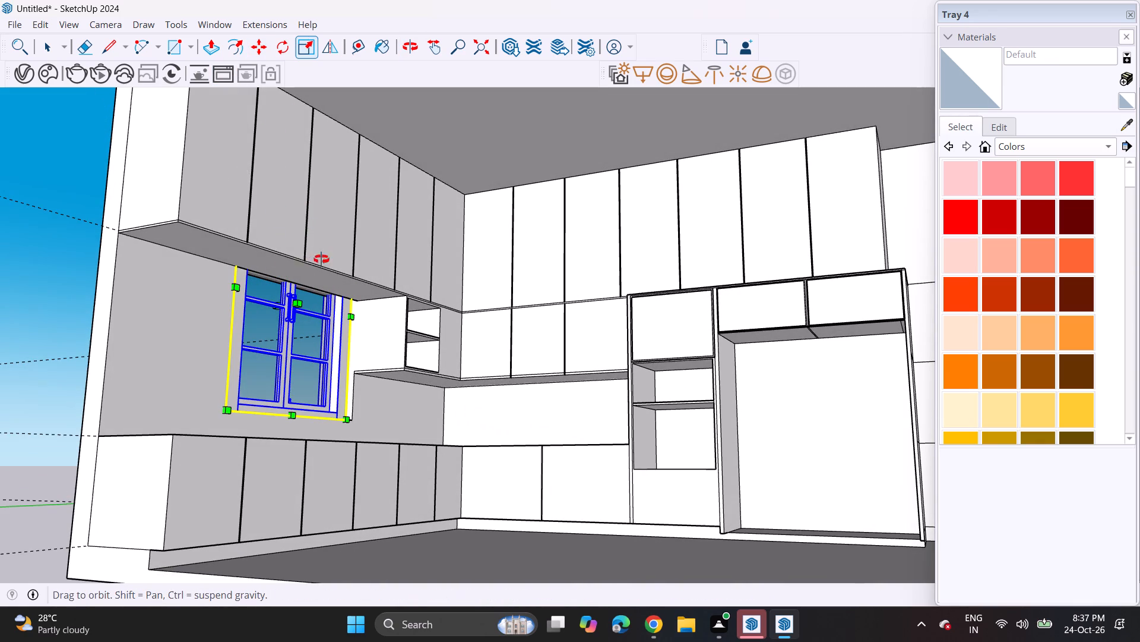
pyautogui.moveTo(321, 259); pyautogui.dragTo(615, 316, button='middle')
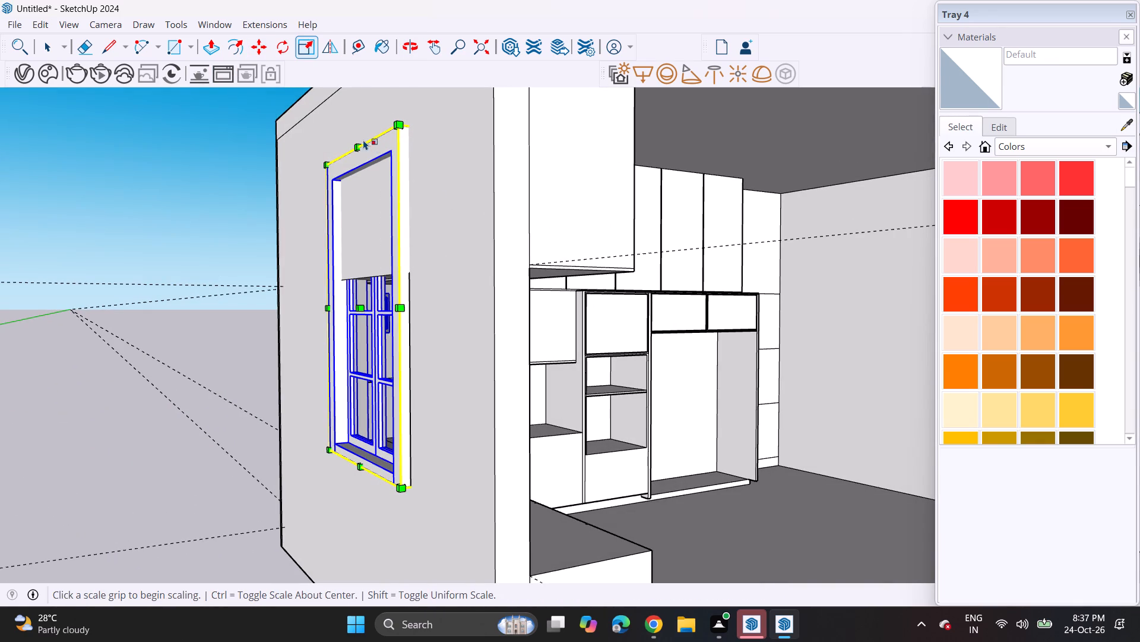
pyautogui.click(381, 144)
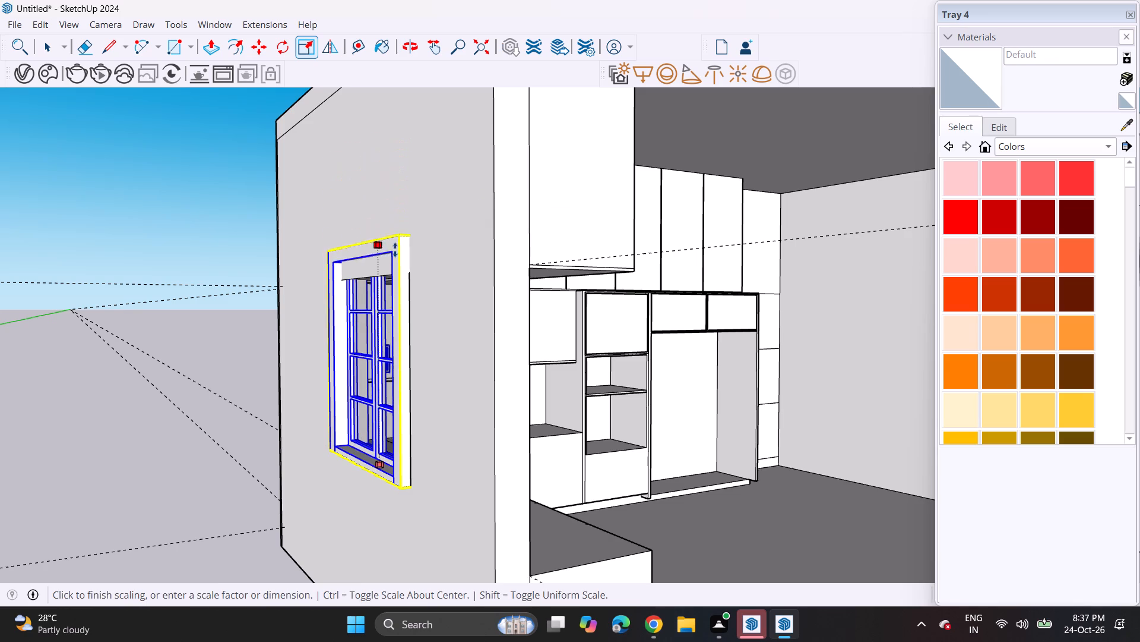
pyautogui.click(413, 275)
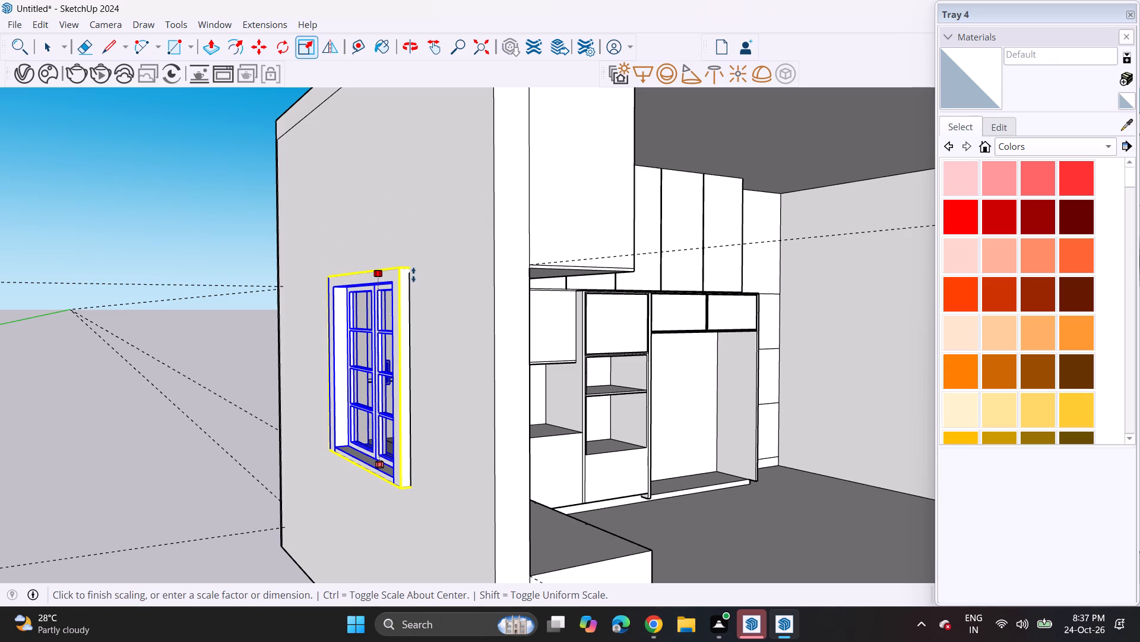
pyautogui.moveTo(474, 288); pyautogui.dragTo(245, 300, button='middle')
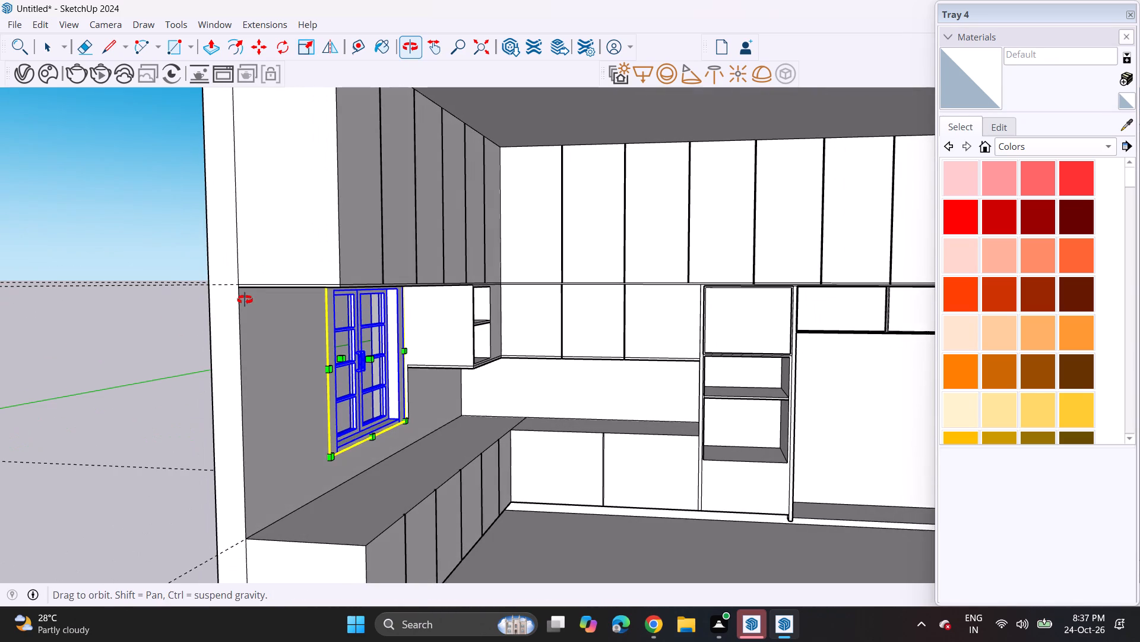
pyautogui.moveTo(245, 300); pyautogui.dragTo(245, 300, button='middle')
pyautogui.press('space')
pyautogui.click(164, 405)
pyautogui.scroll(4, 381, 432)
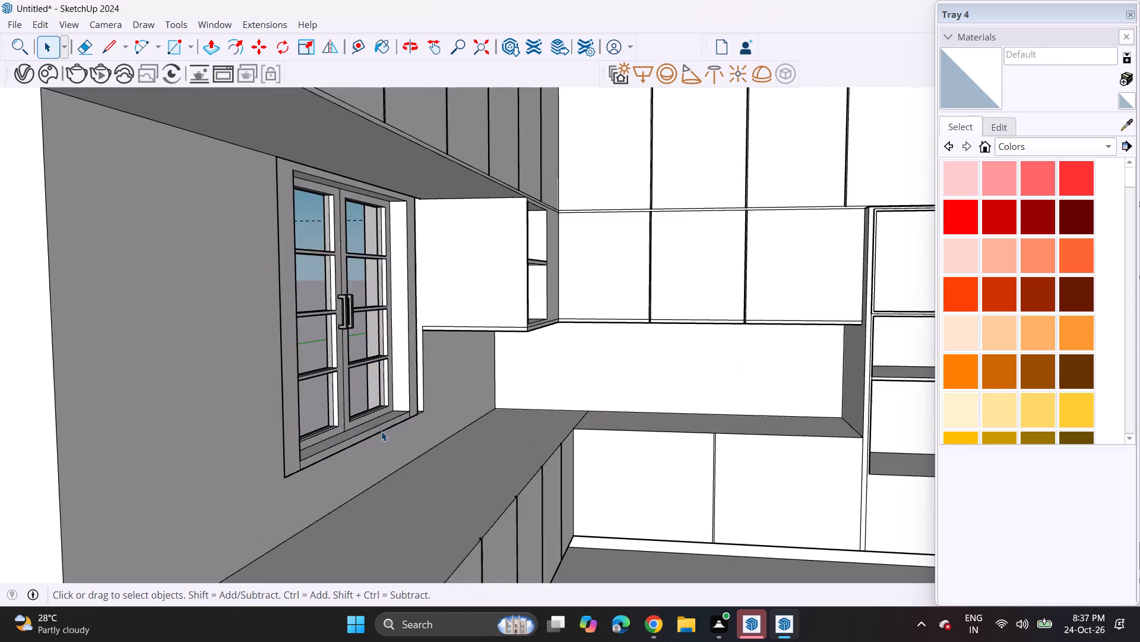
# Move the window by its lower room-side corner to the wall opening's lower corner nearest the shelved niche.
pyautogui.scroll(5, 381, 431)
pyautogui.click(383, 414)
pyautogui.moveTo(438, 406); pyautogui.dragTo(182, 455, button='middle')
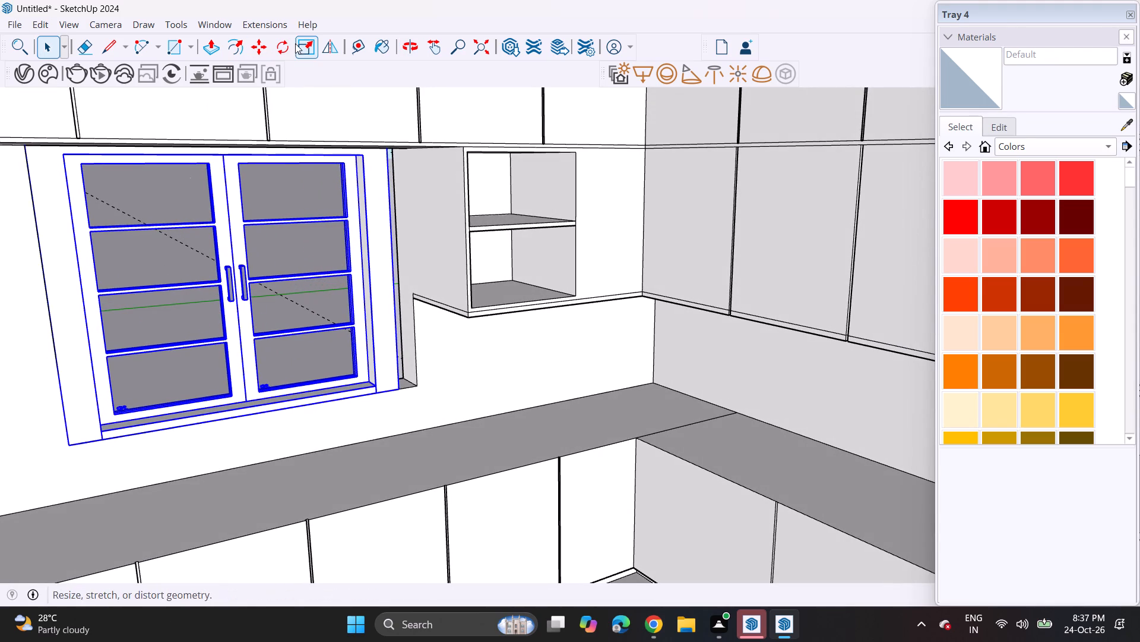
pyautogui.click(266, 55)
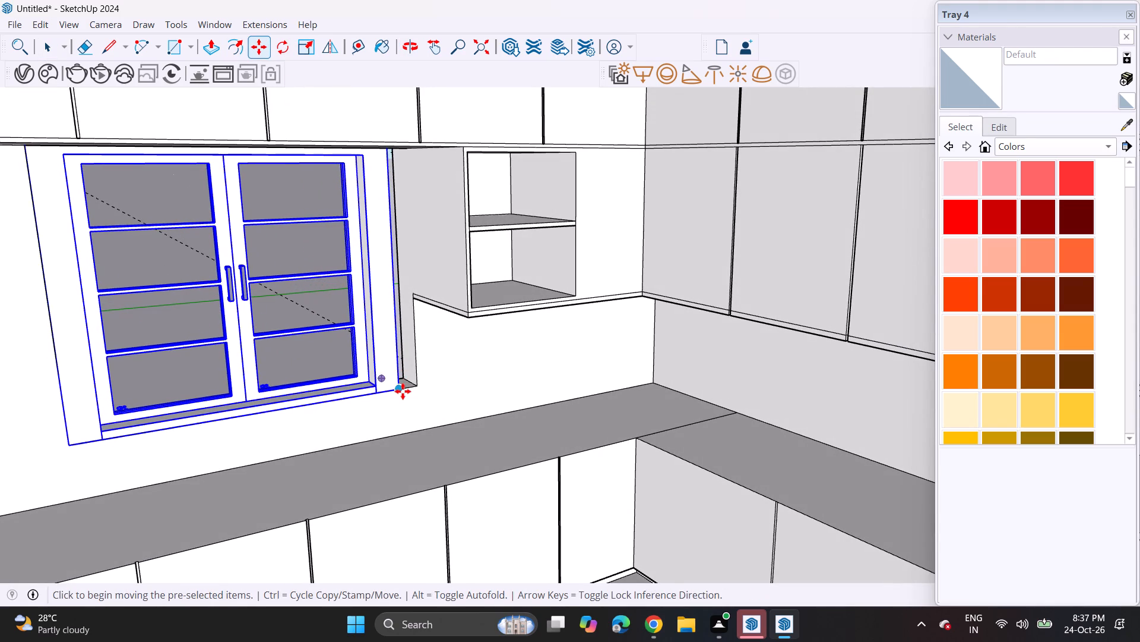
pyautogui.click(403, 391)
pyautogui.click(417, 383)
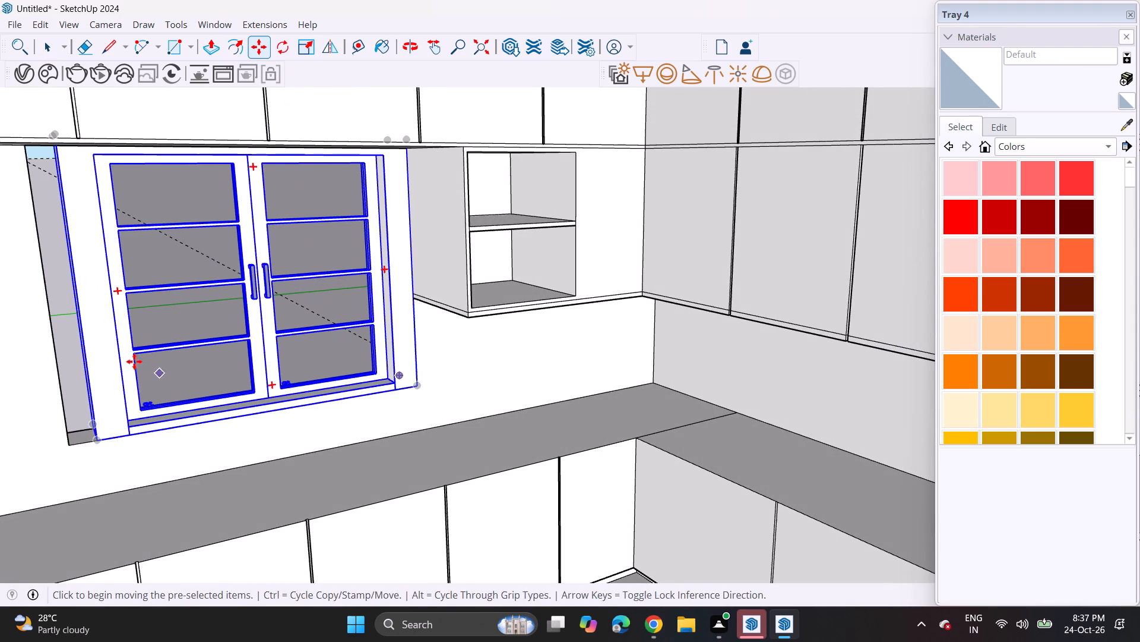
# Scale the window's width from its far side so it reaches the opening's edge opposite the shelved niche.
pyautogui.moveTo(130, 360); pyautogui.dragTo(270, 360, button='middle')
pyautogui.scroll(-5, 221, 329)
pyautogui.scroll(1, 221, 329)
pyautogui.moveTo(213, 350); pyautogui.dragTo(308, 345, button='middle')
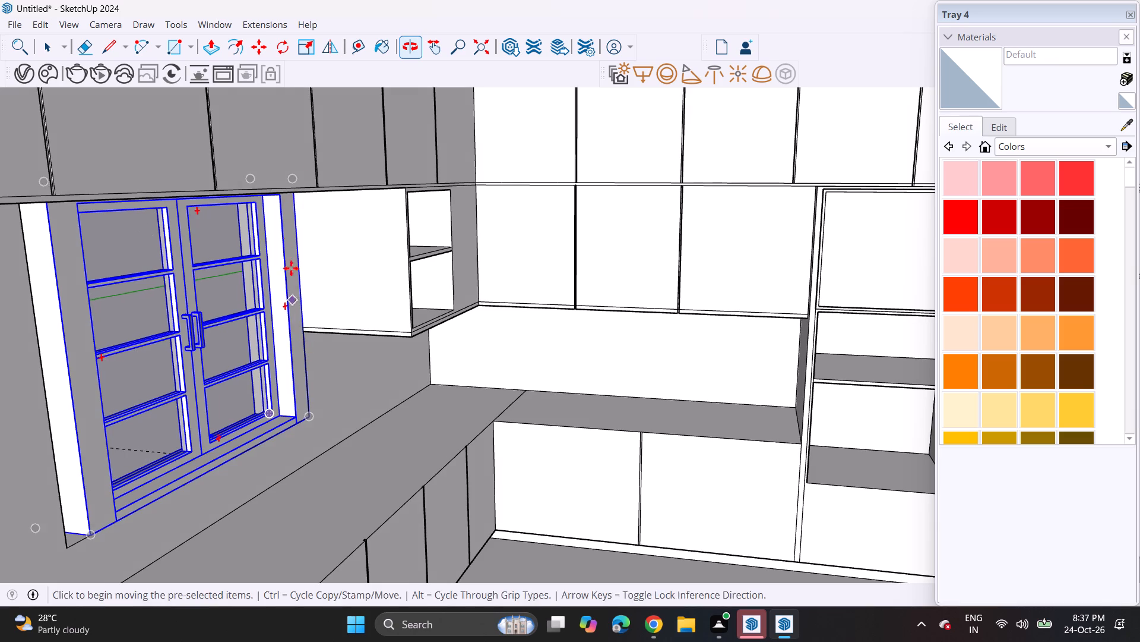
pyautogui.click(308, 42)
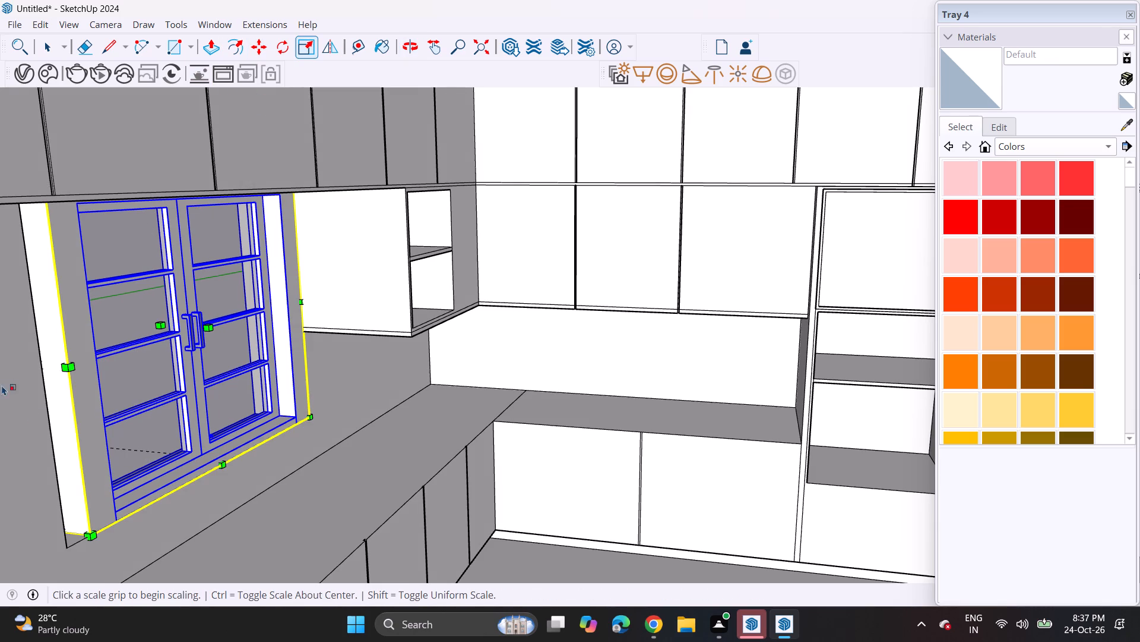
pyautogui.moveTo(56, 364); pyautogui.dragTo(0, 369, button='middle')
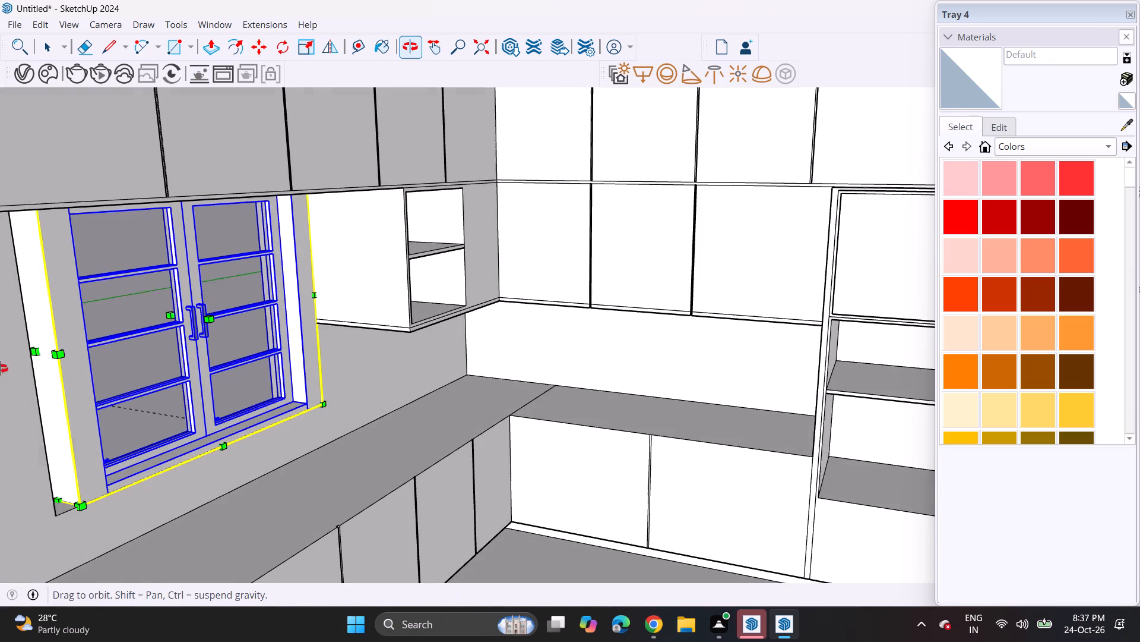
pyautogui.moveTo(0, 369); pyautogui.dragTo(0, 368, button='middle')
pyautogui.click(34, 353)
pyautogui.click(28, 384)
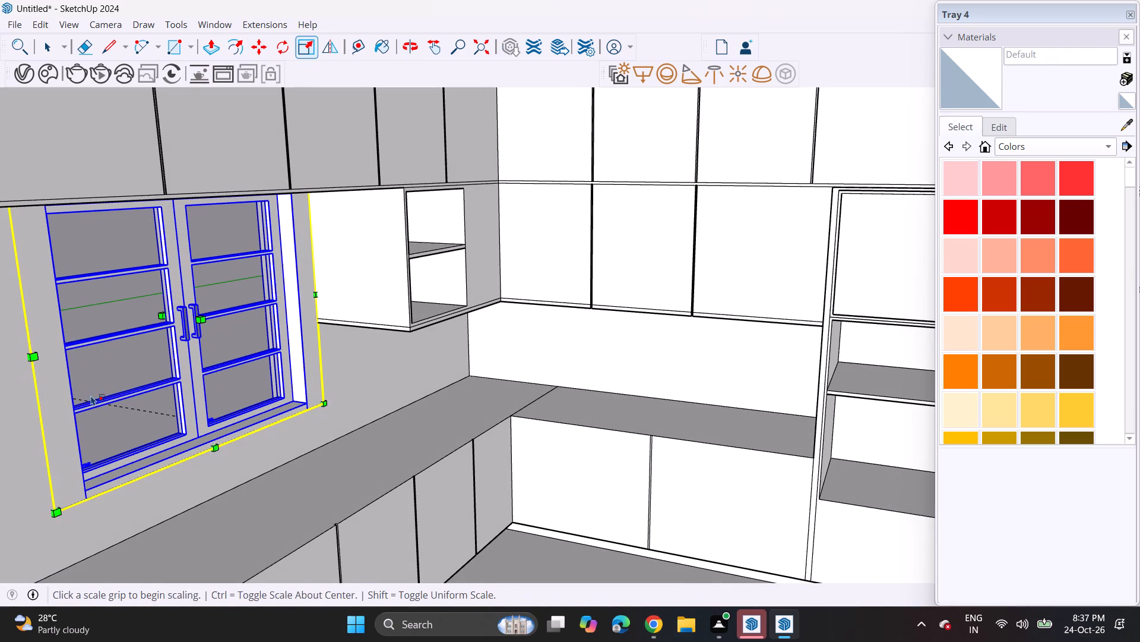
pyautogui.moveTo(125, 413); pyautogui.dragTo(172, 405, button='middle')
pyautogui.scroll(1, 191, 394)
pyautogui.scroll(-3, 199, 403)
pyautogui.press('space')
pyautogui.click(247, 528)
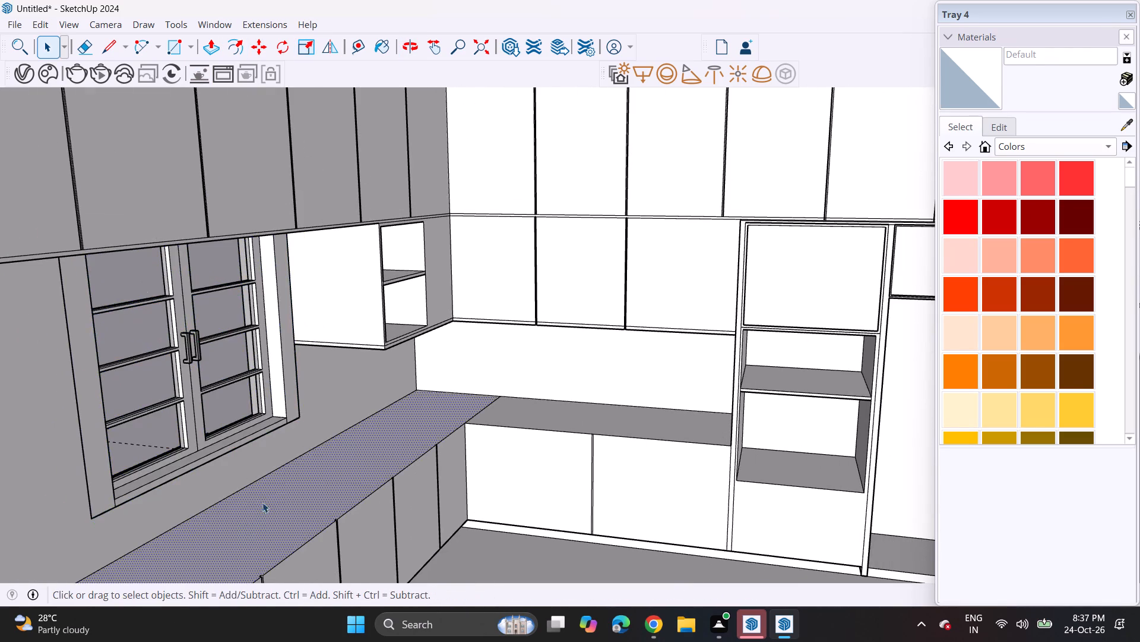
# Erase the horizontal lines and the skirting line on the bare wall strip beside the fridge opening.
pyautogui.moveTo(261, 497); pyautogui.dragTo(319, 459, button='middle')
pyautogui.scroll(1, 321, 457)
pyautogui.scroll(-4, 321, 455)
pyautogui.keyDown('shift'); pyautogui.moveTo(295, 489); pyautogui.dragTo(62, 500, button='middle'); pyautogui.keyUp('shift')
pyautogui.moveTo(63, 506); pyautogui.dragTo(154, 483, button='middle')
pyautogui.scroll(1, 159, 479)
pyautogui.scroll(-4, 157, 472)
pyautogui.keyDown('shift'); pyautogui.moveTo(198, 487); pyautogui.dragTo(224, 476, button='middle'); pyautogui.keyUp('shift')
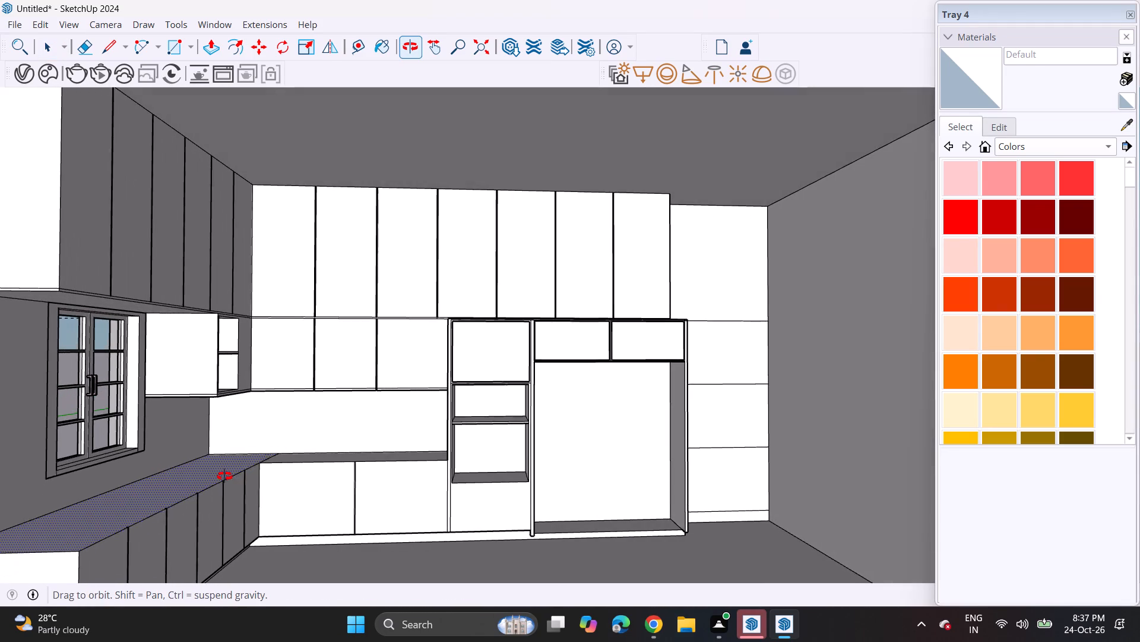
pyautogui.keyDown('shift'); pyautogui.moveTo(224, 476); pyautogui.dragTo(224, 470, button='middle'); pyautogui.keyUp('shift')
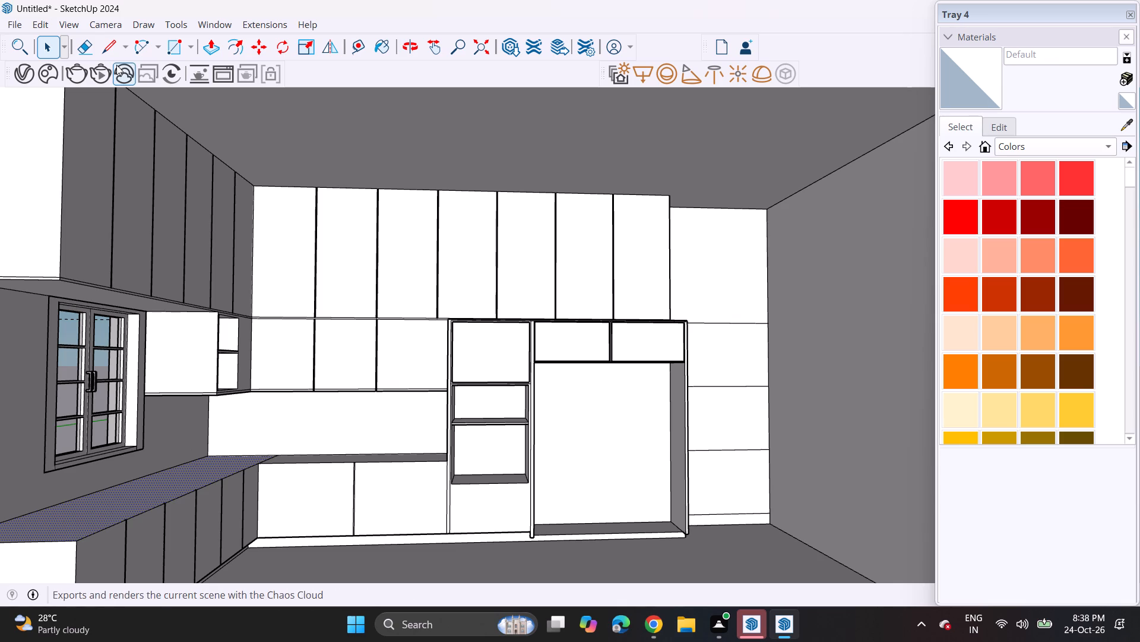
pyautogui.click(77, 49)
pyautogui.moveTo(697, 298); pyautogui.dragTo(720, 376)
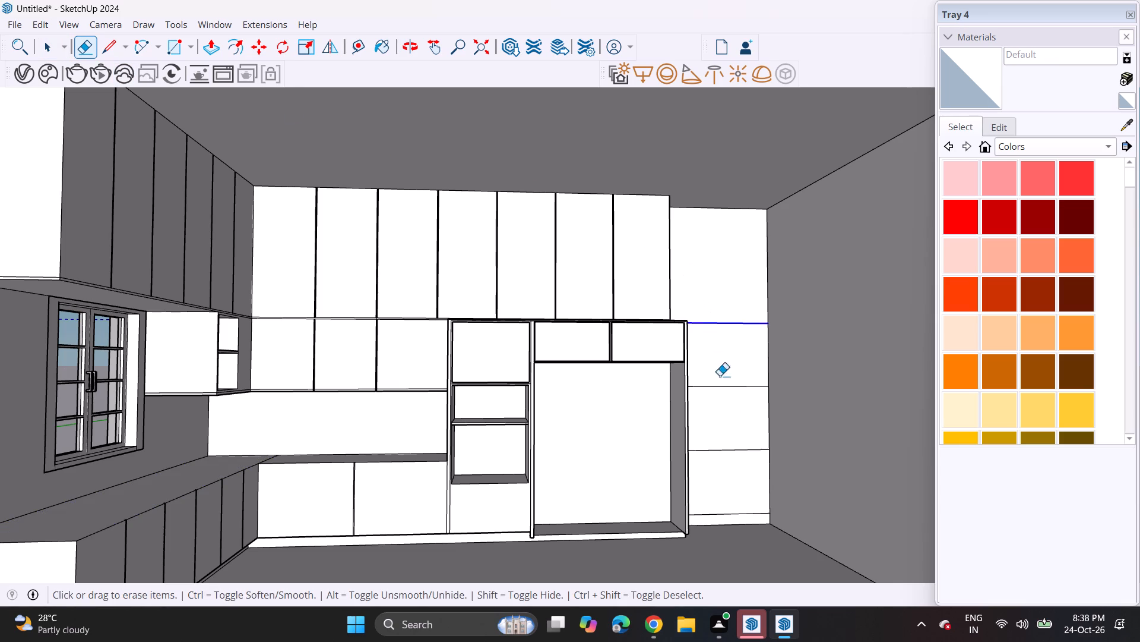
pyautogui.moveTo(720, 376); pyautogui.dragTo(721, 480)
pyautogui.moveTo(701, 511); pyautogui.dragTo(699, 555, button='middle')
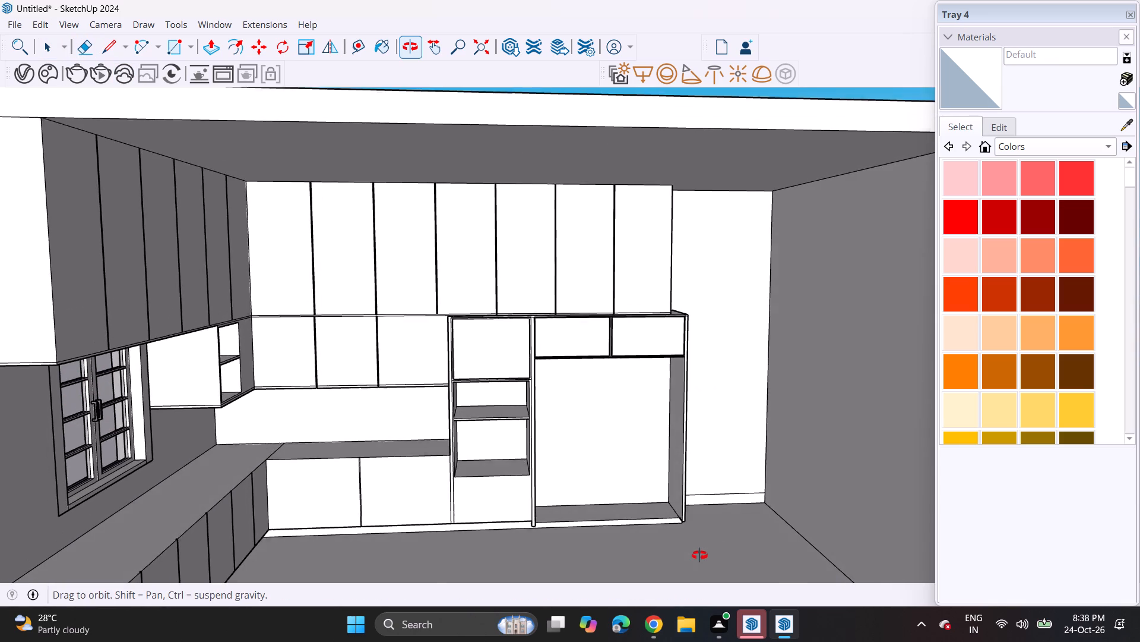
pyautogui.moveTo(699, 555); pyautogui.dragTo(662, 516, button='middle')
pyautogui.scroll(3, 672, 527)
pyautogui.click(729, 514)
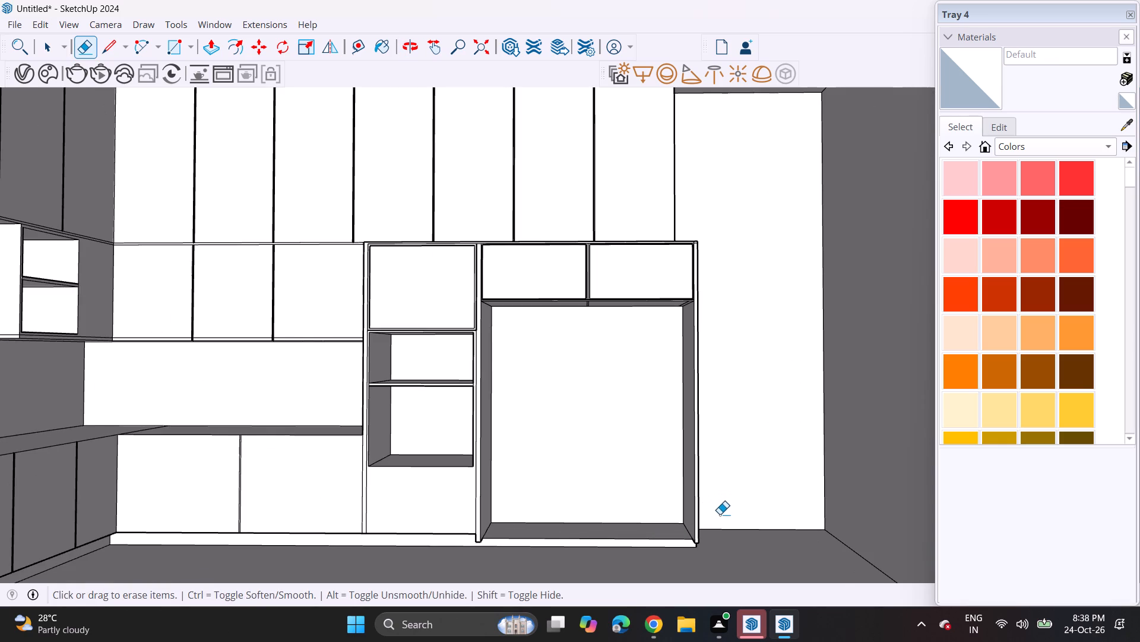
pyautogui.scroll(-6, 715, 514)
pyautogui.scroll(4, 690, 518)
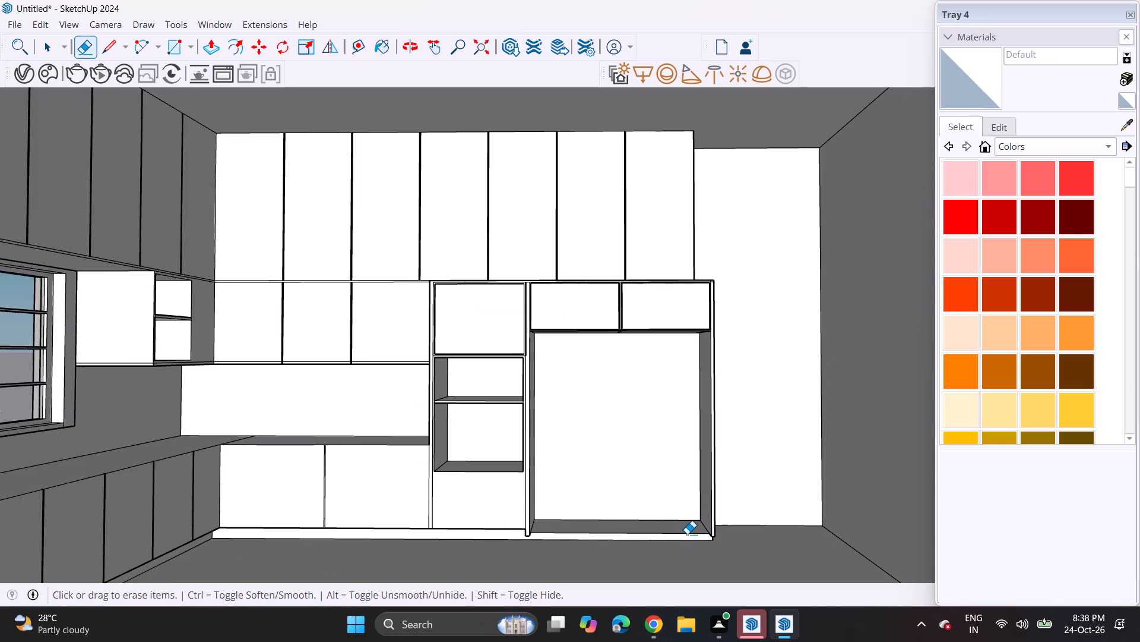
pyautogui.keyDown('shift'); pyautogui.moveTo(687, 534); pyautogui.dragTo(661, 533, button='middle'); pyautogui.keyUp('shift')
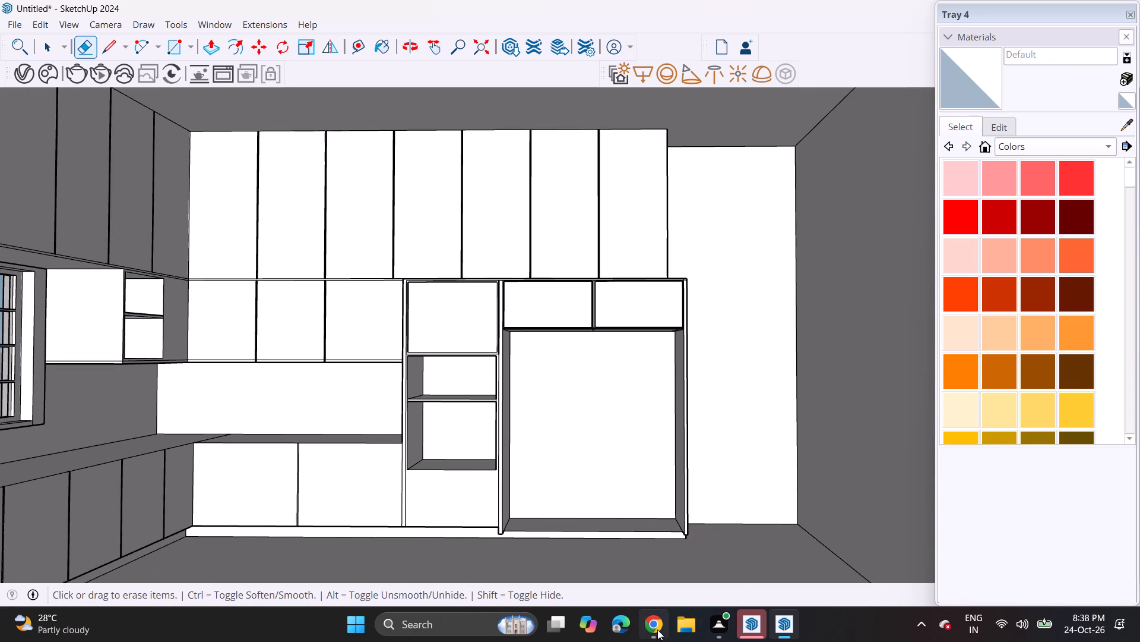
# Switch to the 3D Warehouse page in Chrome and search the models for "fridge".
pyautogui.click(657, 630)
pyautogui.click(765, 85)
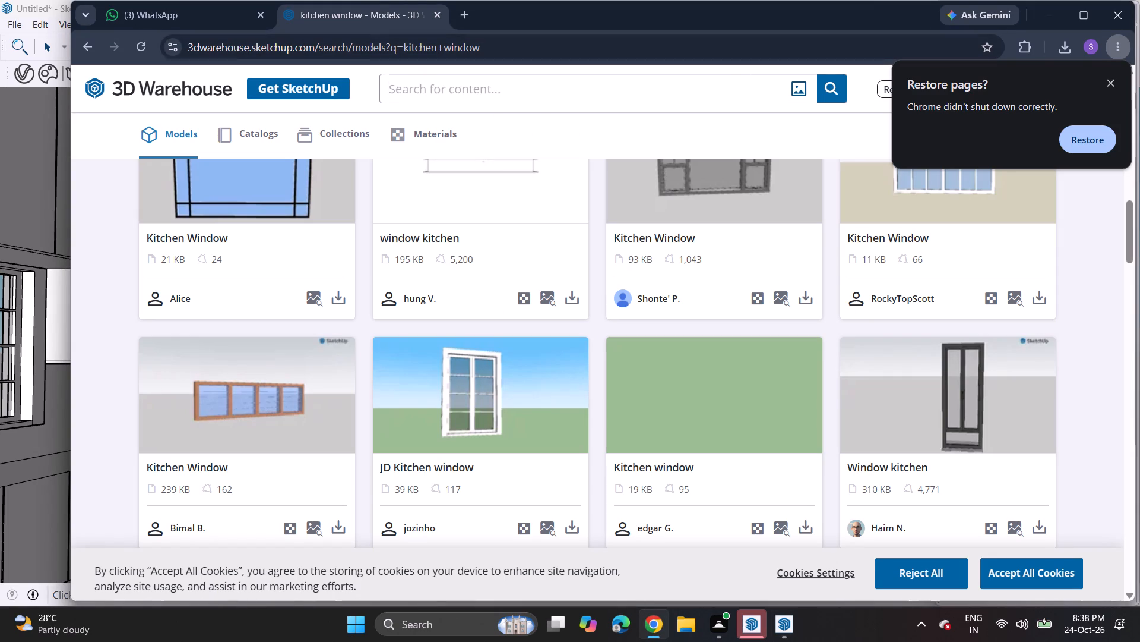
pyautogui.write('fri')
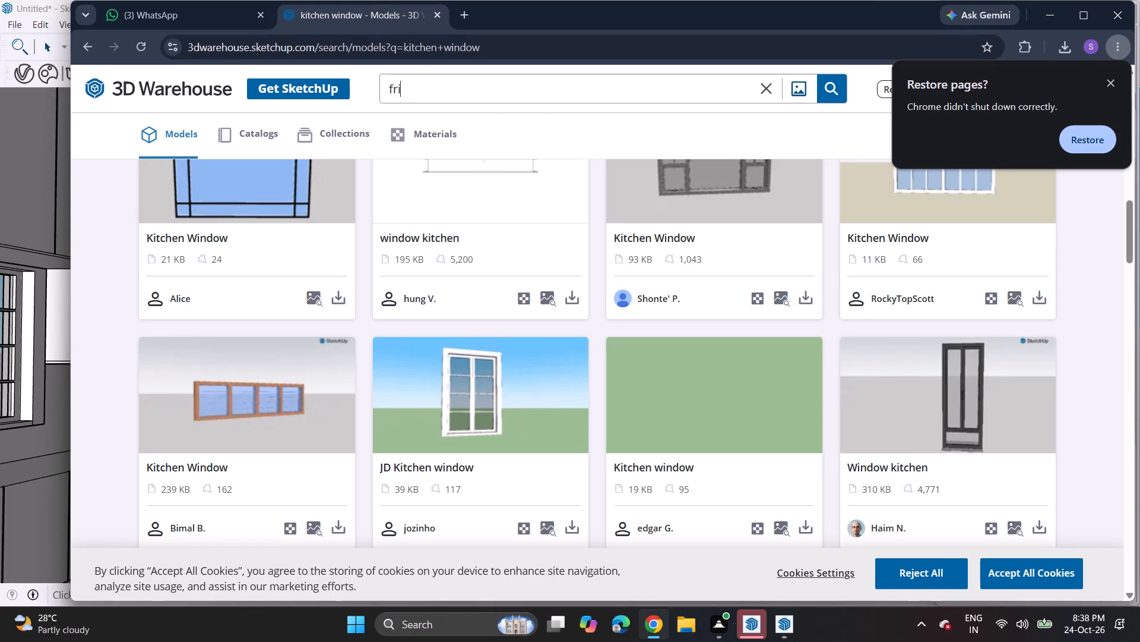
pyautogui.write('ge')
pyautogui.press('Left')
pyautogui.press('Left')
pyautogui.press('d')
pyautogui.press('Return')
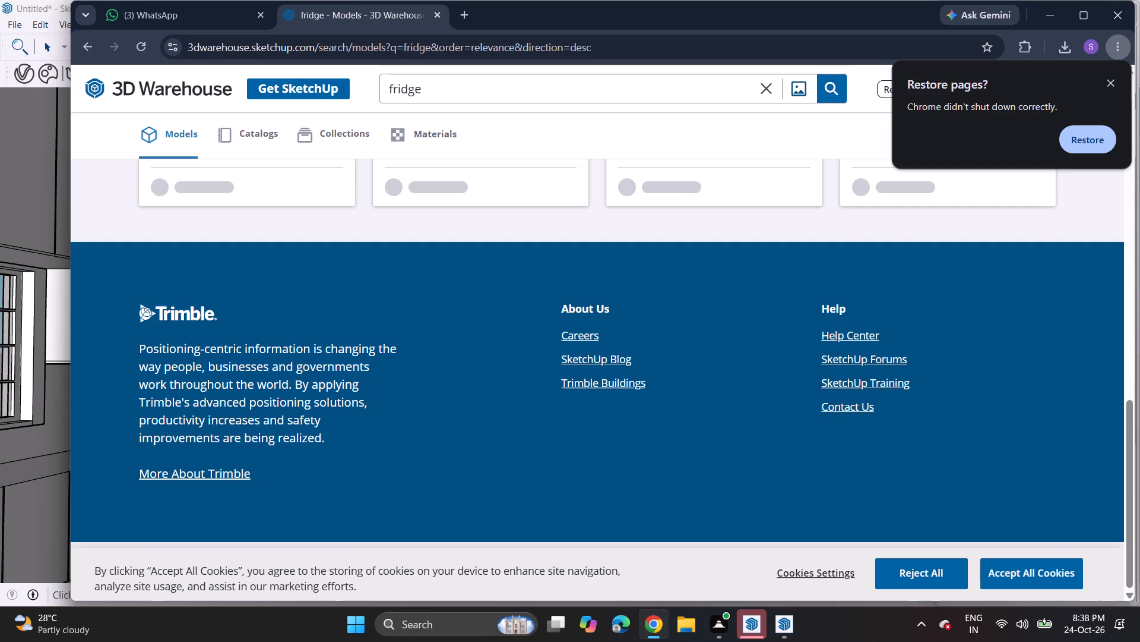
# Download the 137 KB silver side-by-side Fridge model as a SketchUp file.
pyautogui.scroll(7, 759, 354)
pyautogui.scroll(-1, 759, 354)
pyautogui.scroll(8, 759, 354)
pyautogui.scroll(3, 668, 426)
pyautogui.scroll(-2, 668, 427)
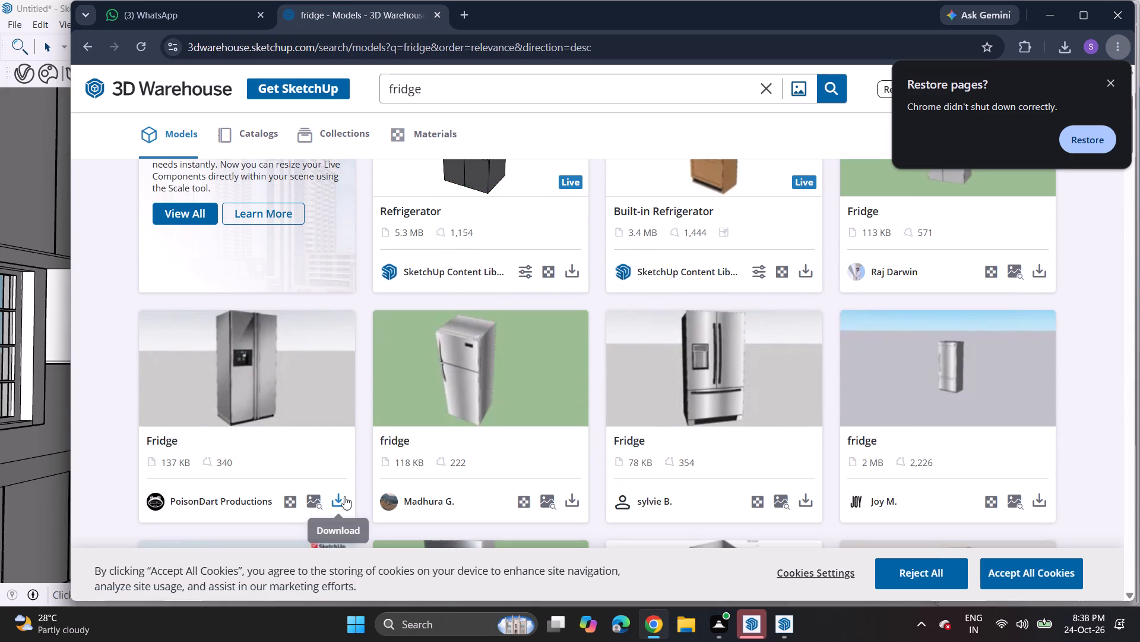
pyautogui.click(344, 496)
pyautogui.click(392, 383)
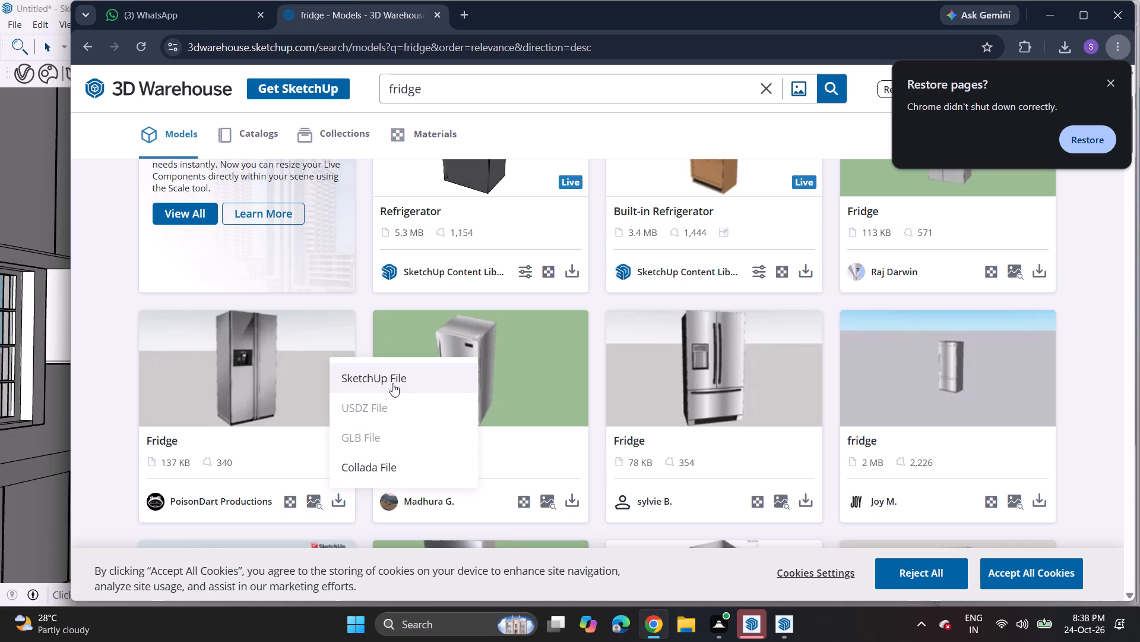
# Find and download the 262 KB dark French-door Fridge model with a water dispenser as a SketchUp file.
pyautogui.scroll(-4, 406, 407)
pyautogui.scroll(-3, 452, 463)
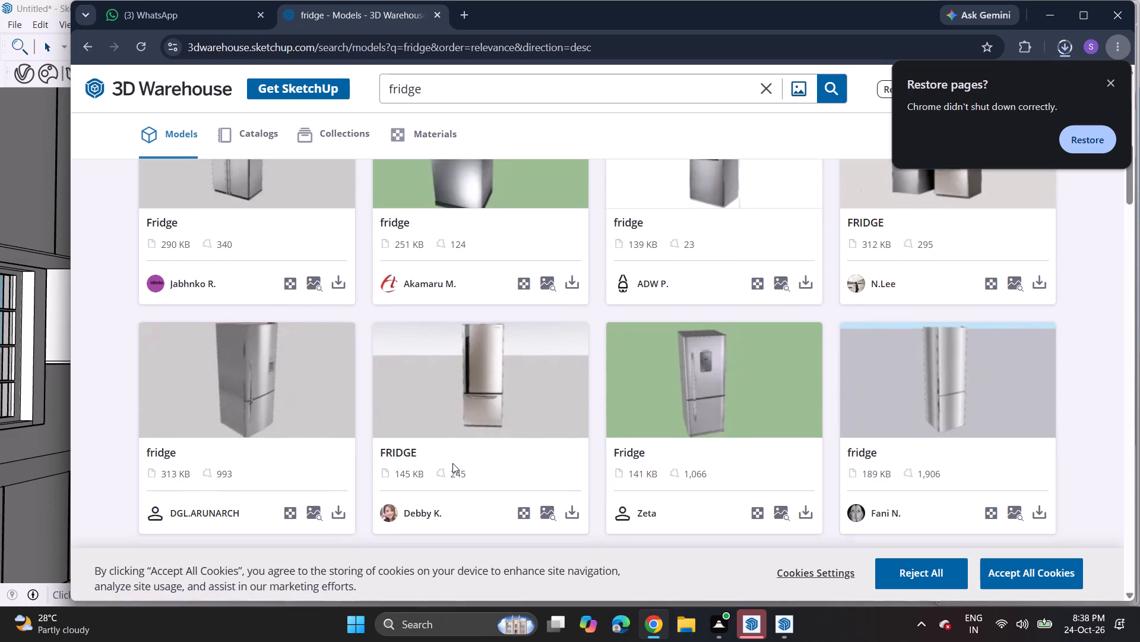
pyautogui.scroll(-4, 452, 463)
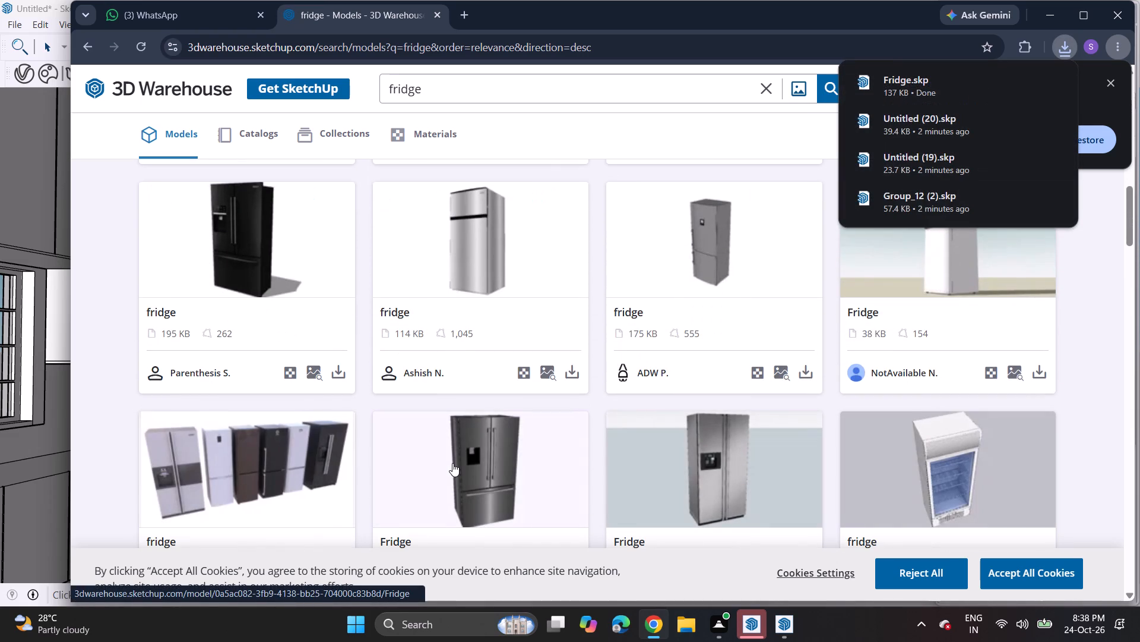
pyautogui.scroll(-1, 452, 463)
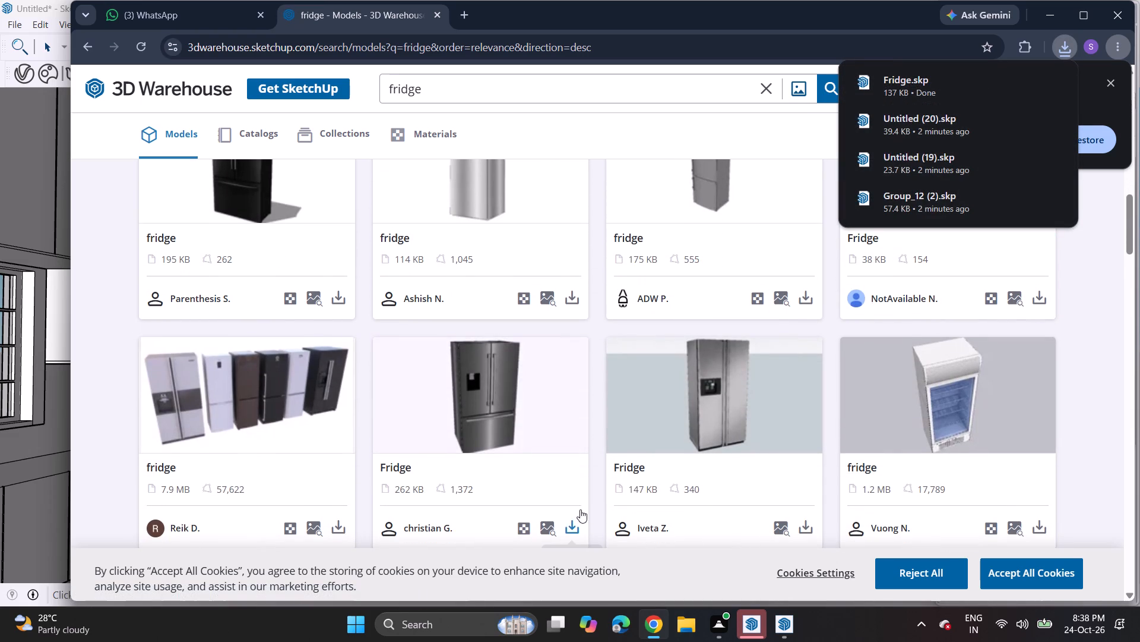
pyautogui.scroll(12, 549, 449)
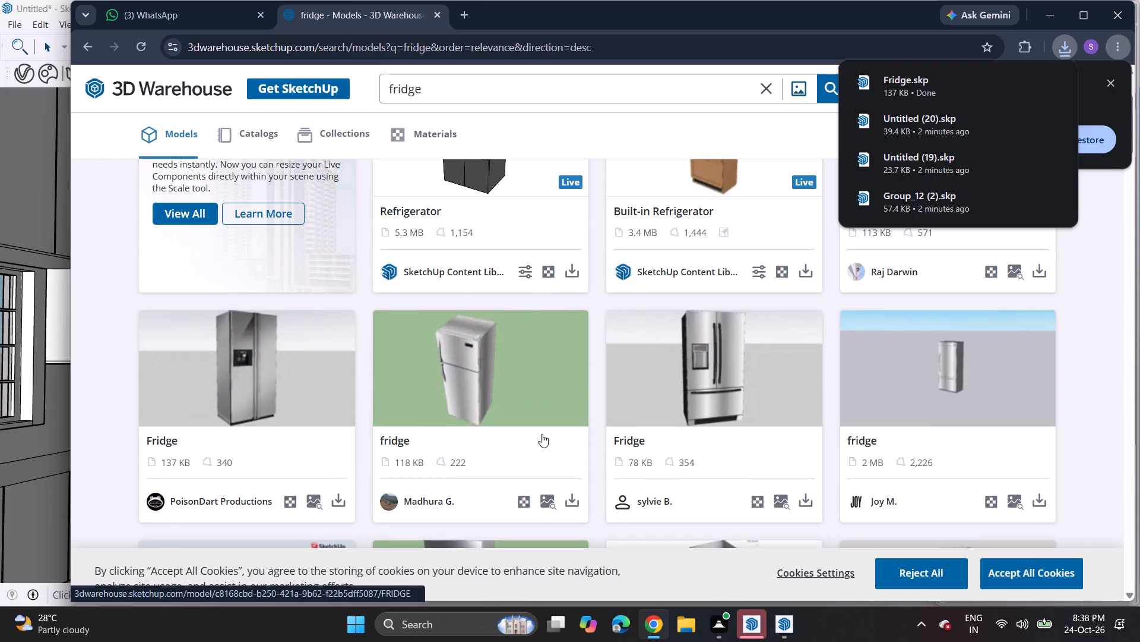
pyautogui.scroll(-11, 541, 434)
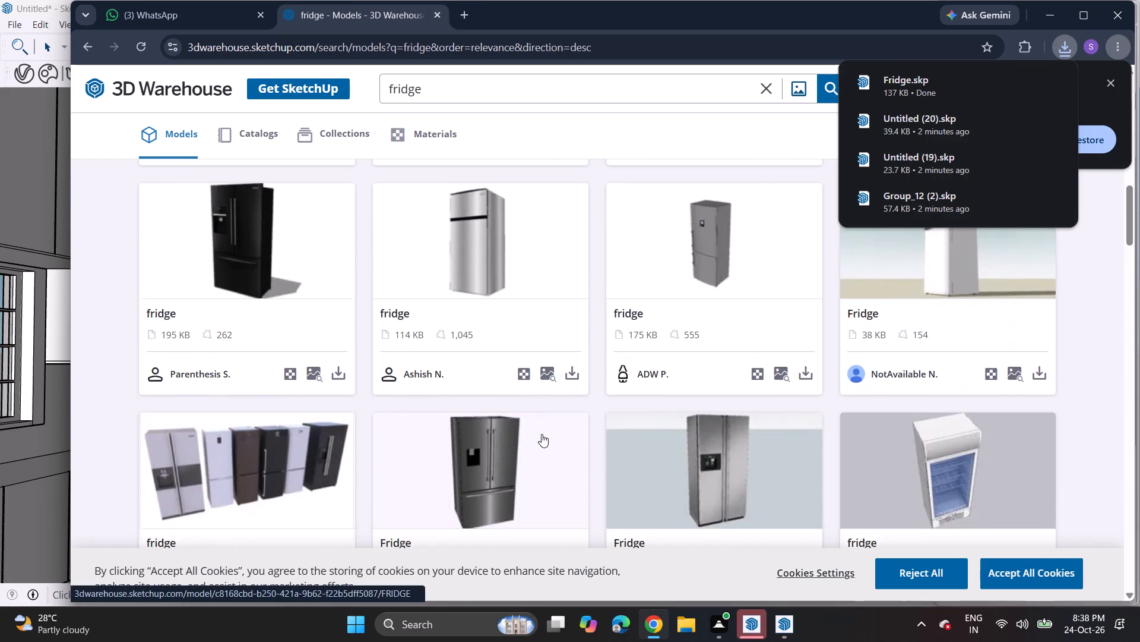
pyautogui.scroll(-5, 541, 434)
pyautogui.scroll(3, 541, 434)
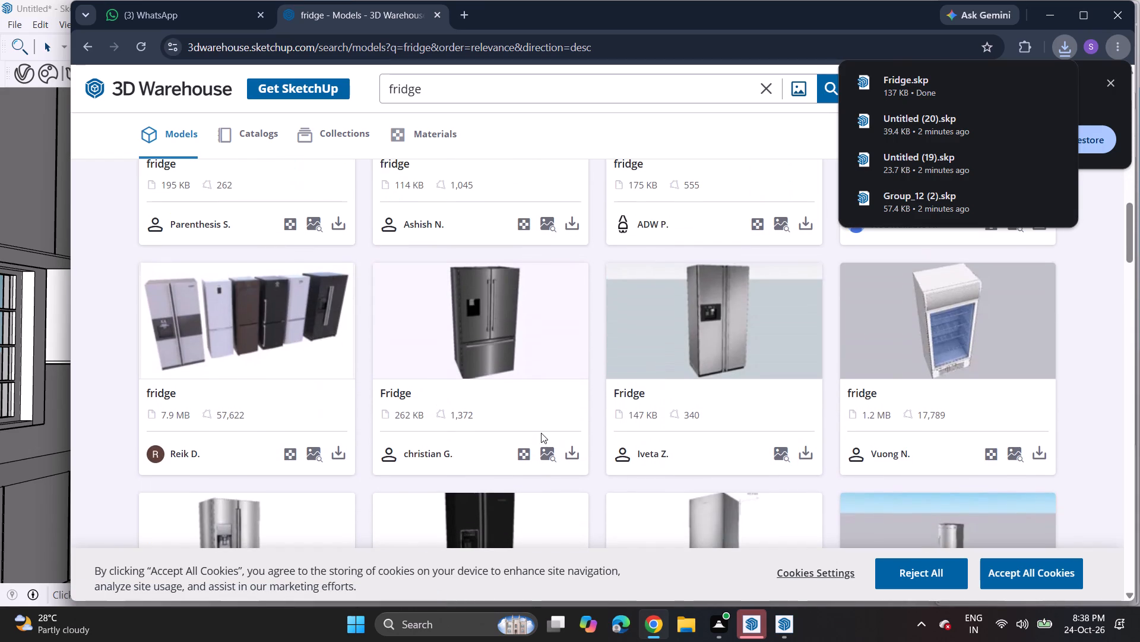
pyautogui.click(573, 453)
pyautogui.click(607, 490)
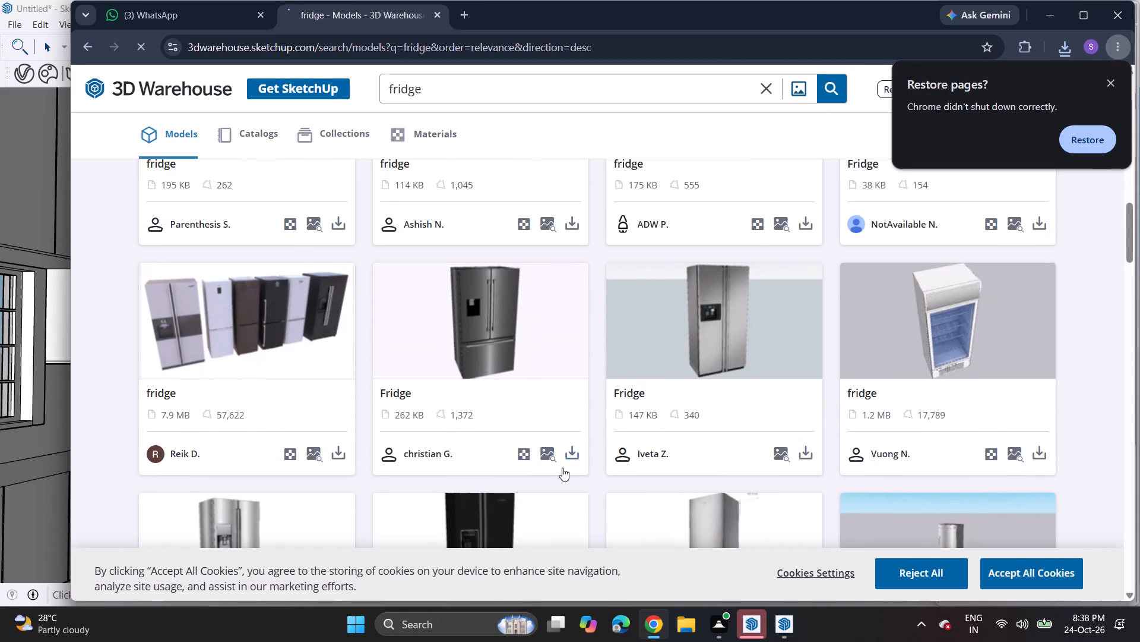
# Search for "oven" and download the 1.8 MB black built-in Oven model as a SketchUp file.
pyautogui.scroll(-3, 555, 465)
pyautogui.scroll(2, 554, 465)
pyautogui.scroll(-6, 550, 464)
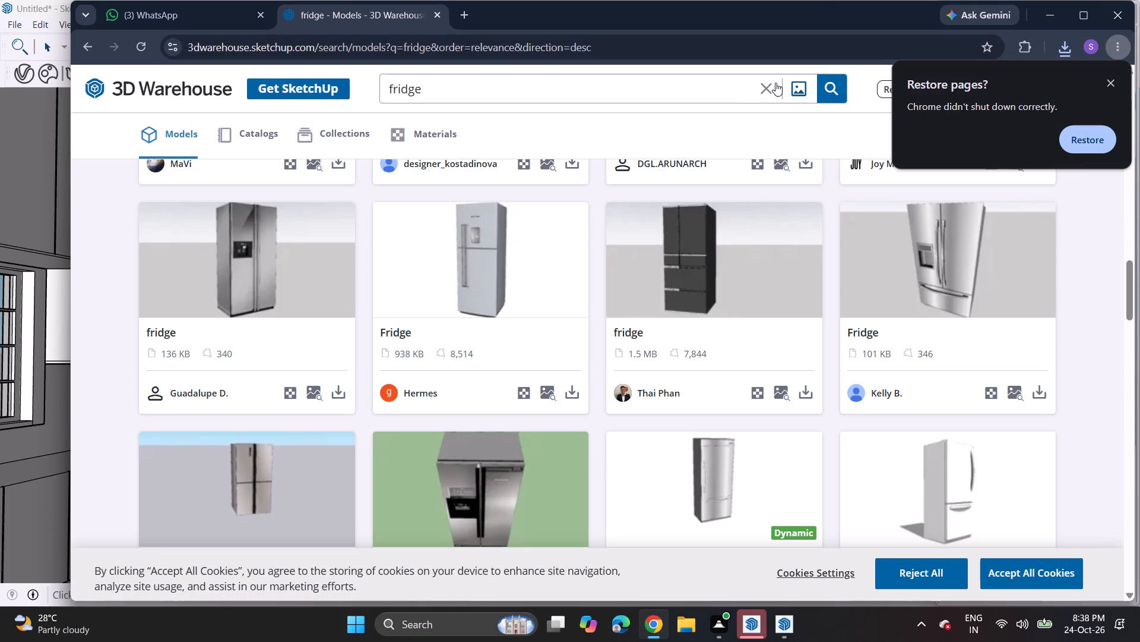
pyautogui.click(763, 89)
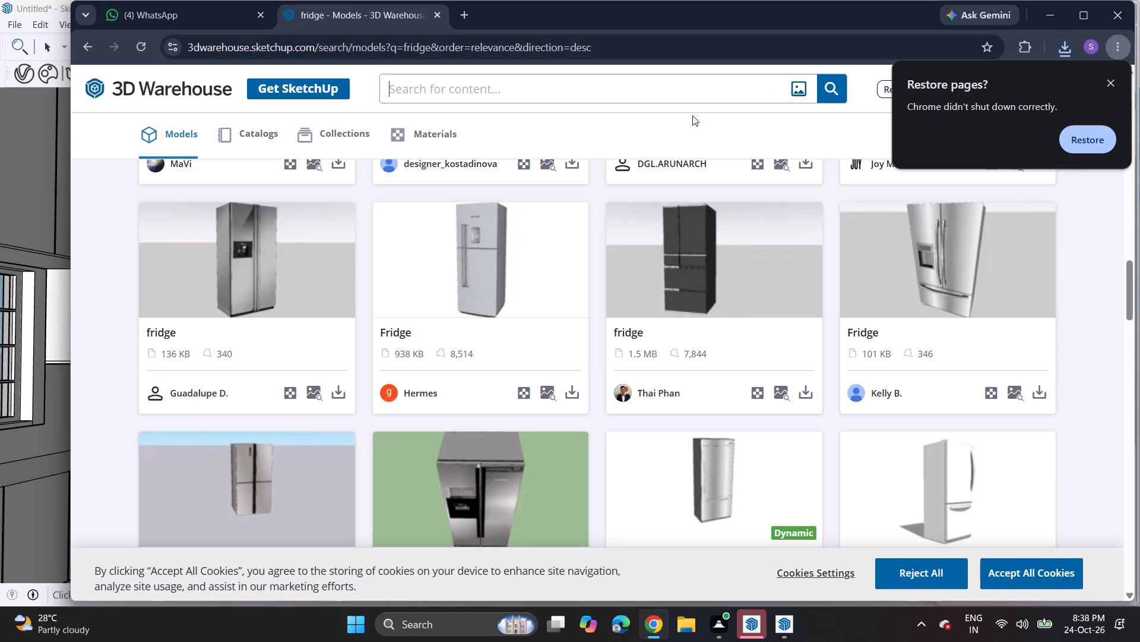
pyautogui.press('o')
pyautogui.write('ven')
pyautogui.press('Return')
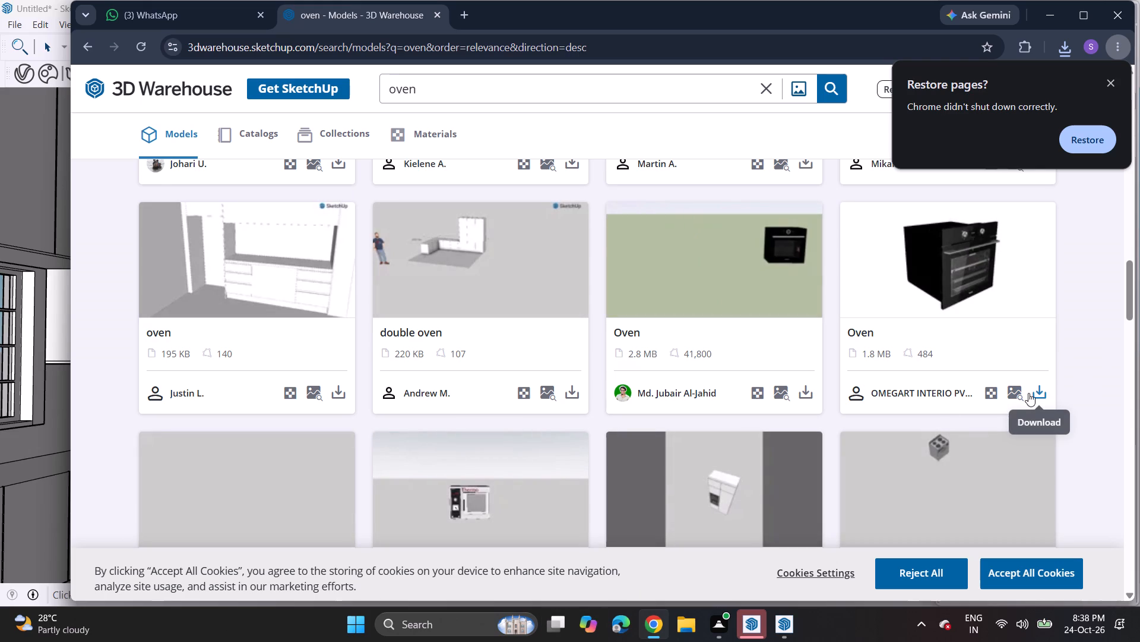
pyautogui.click(1046, 394)
pyautogui.click(1015, 420)
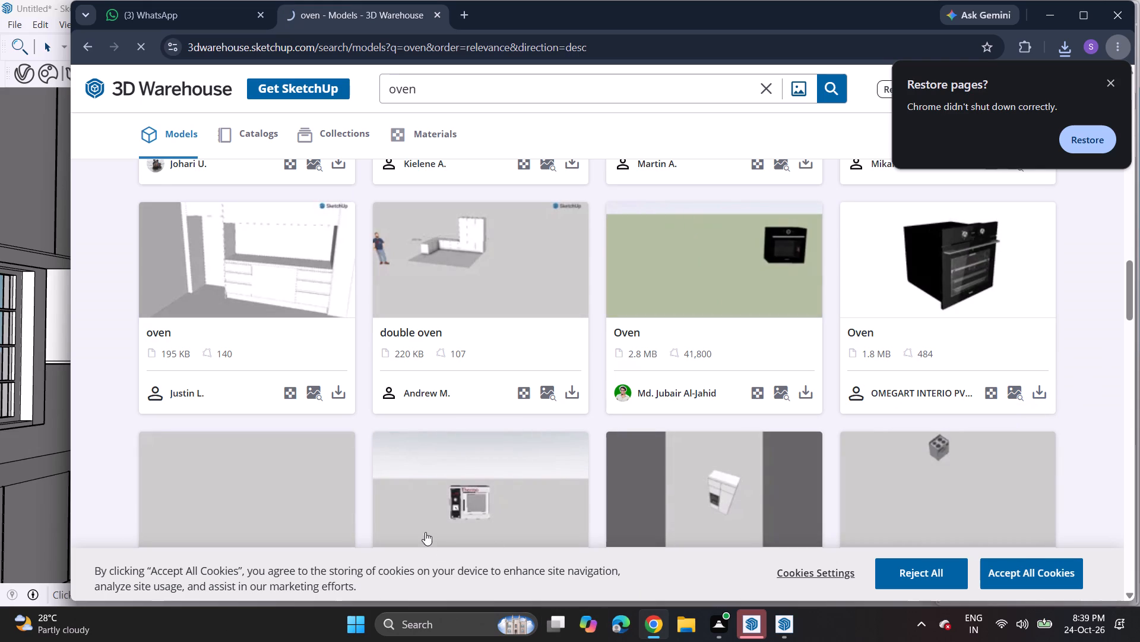
# Look through the 3D Warehouse oven results for another suitable oven or microwave model.
pyautogui.scroll(-4, 493, 441)
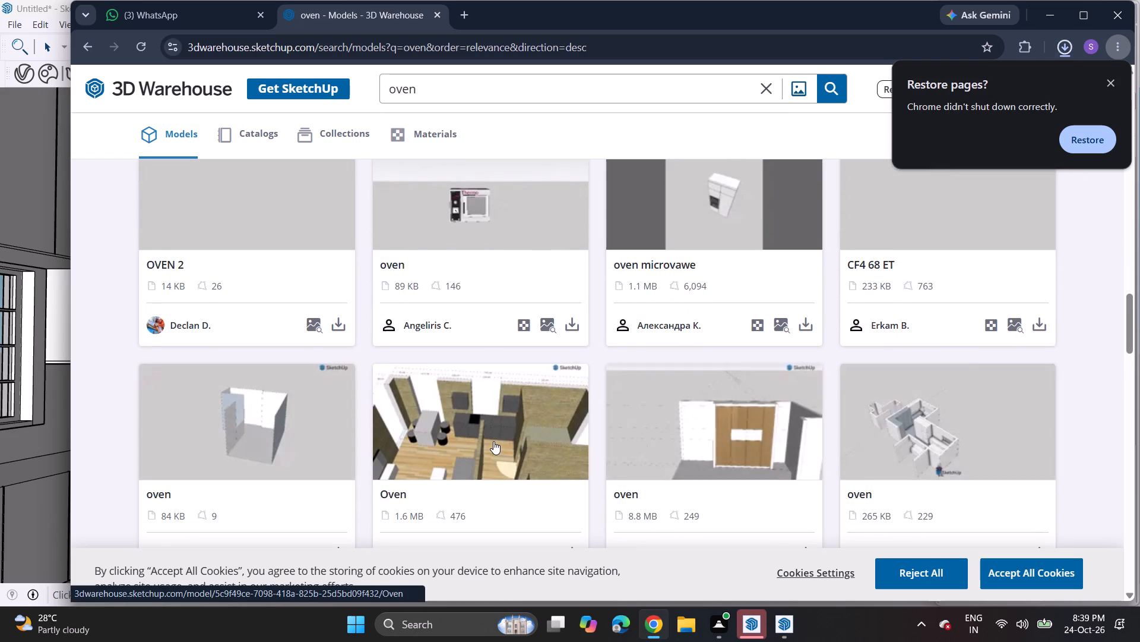
pyautogui.scroll(-6, 493, 441)
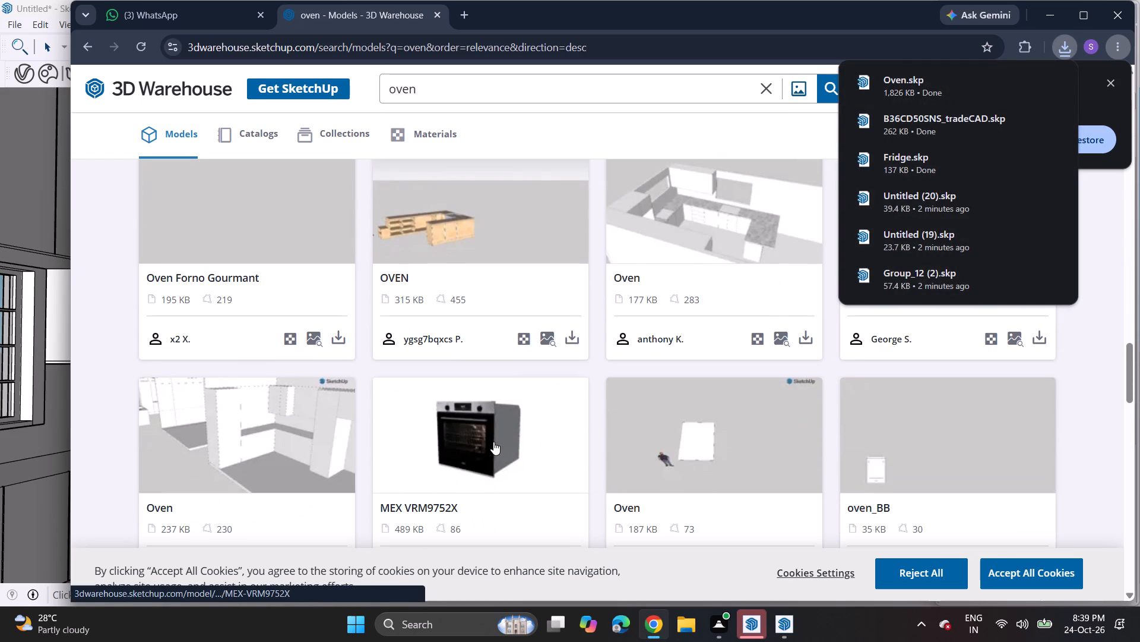
pyautogui.scroll(-6, 493, 442)
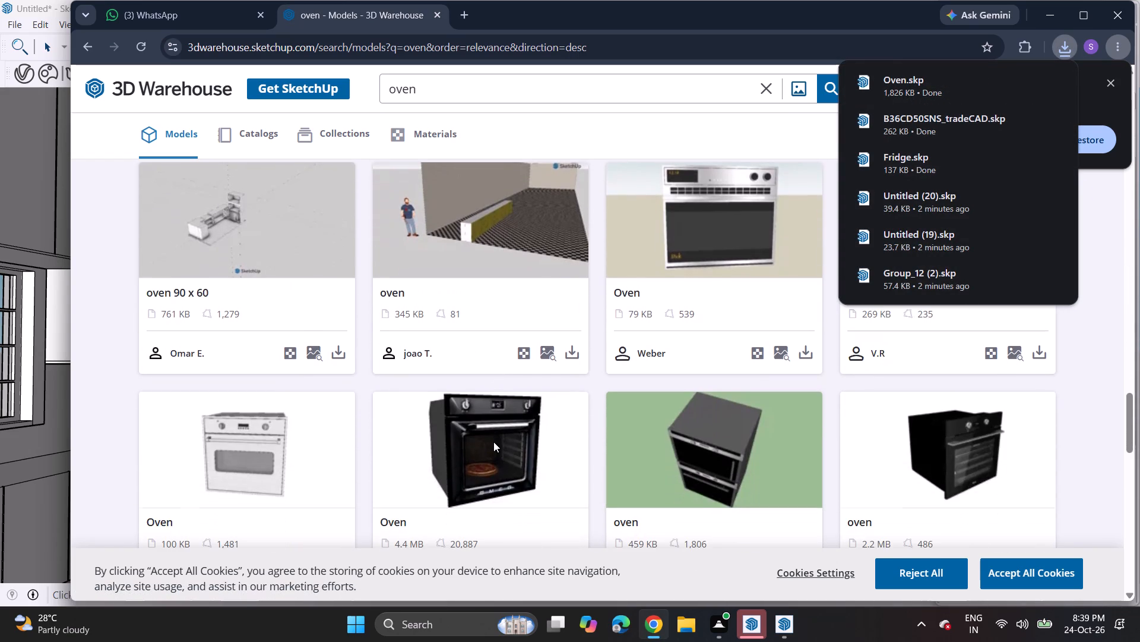
pyautogui.scroll(-3, 493, 442)
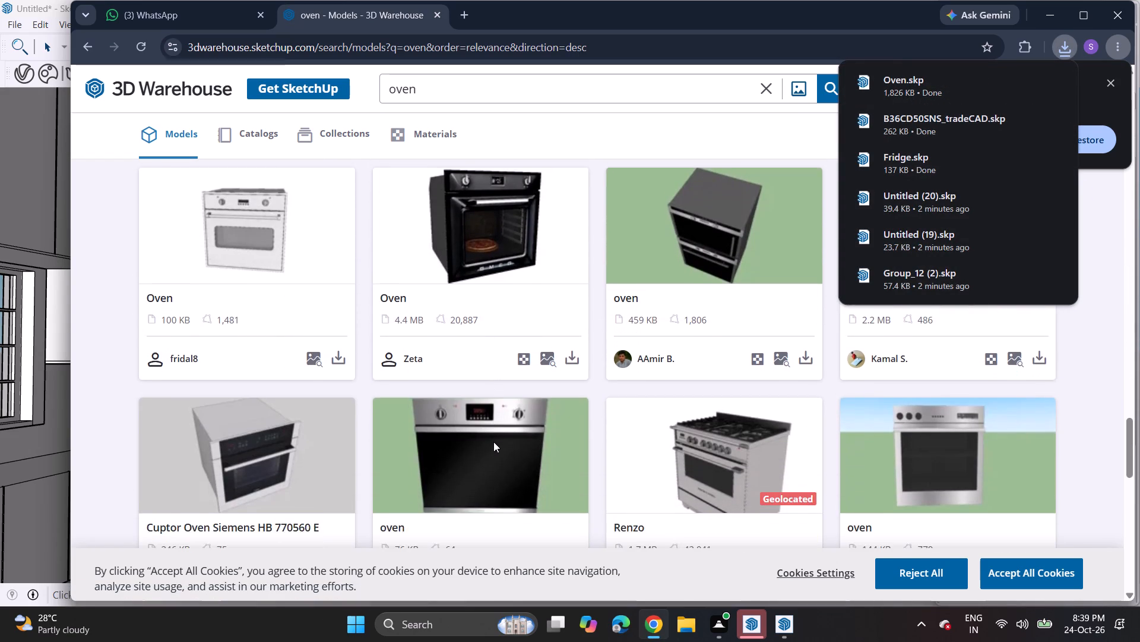
pyautogui.scroll(-4, 493, 442)
pyautogui.scroll(1, 493, 442)
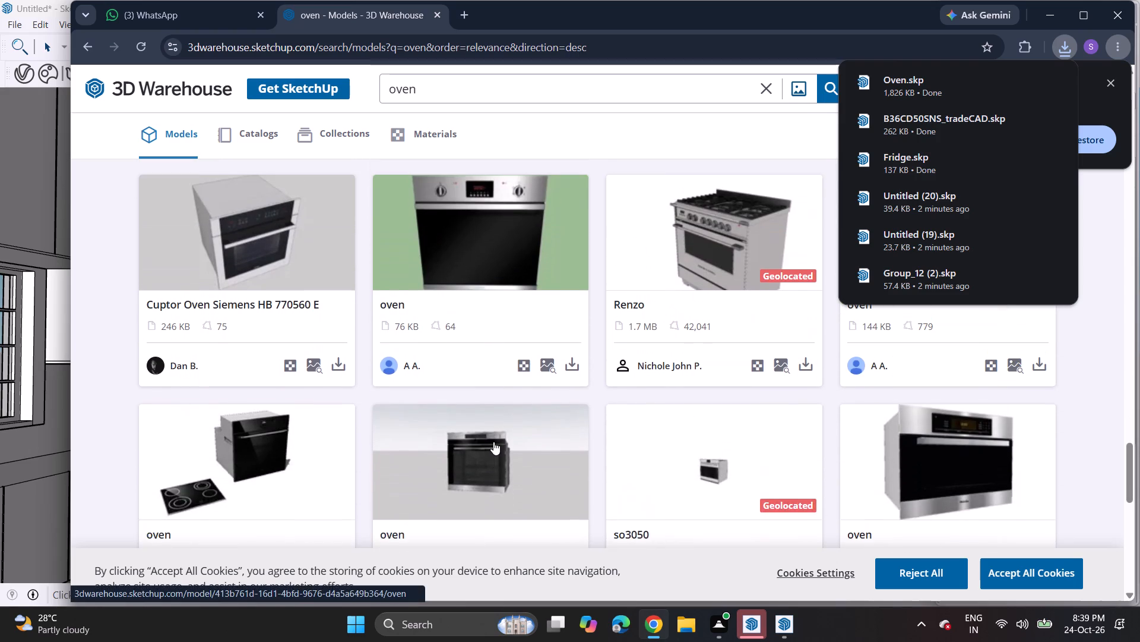
pyautogui.scroll(1, 493, 442)
pyautogui.scroll(-5, 493, 442)
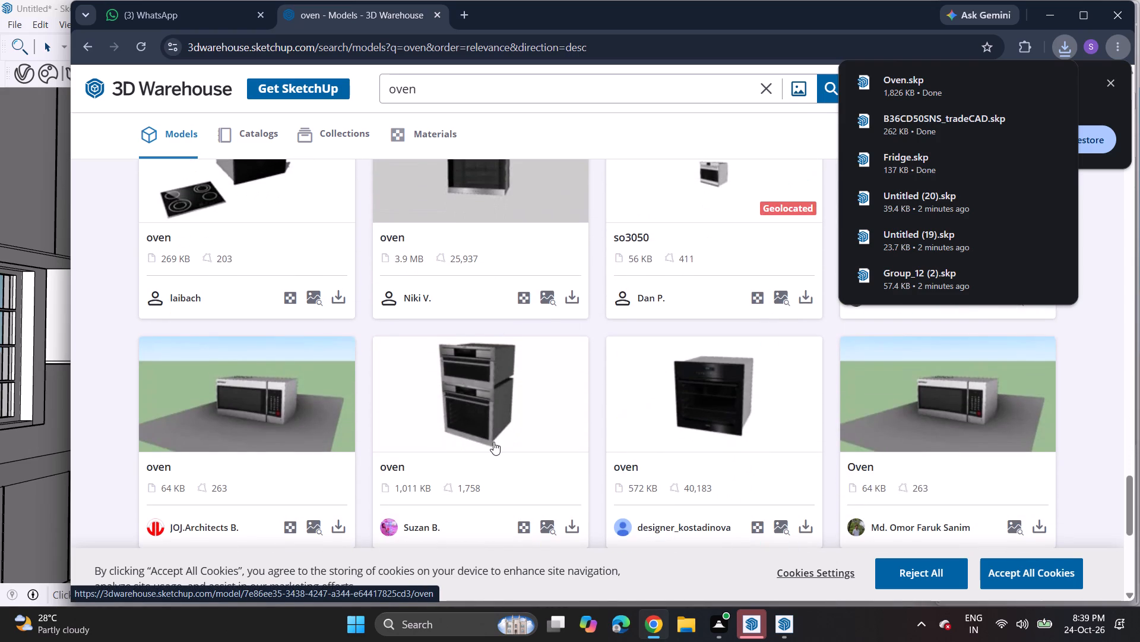
pyautogui.scroll(-4, 493, 442)
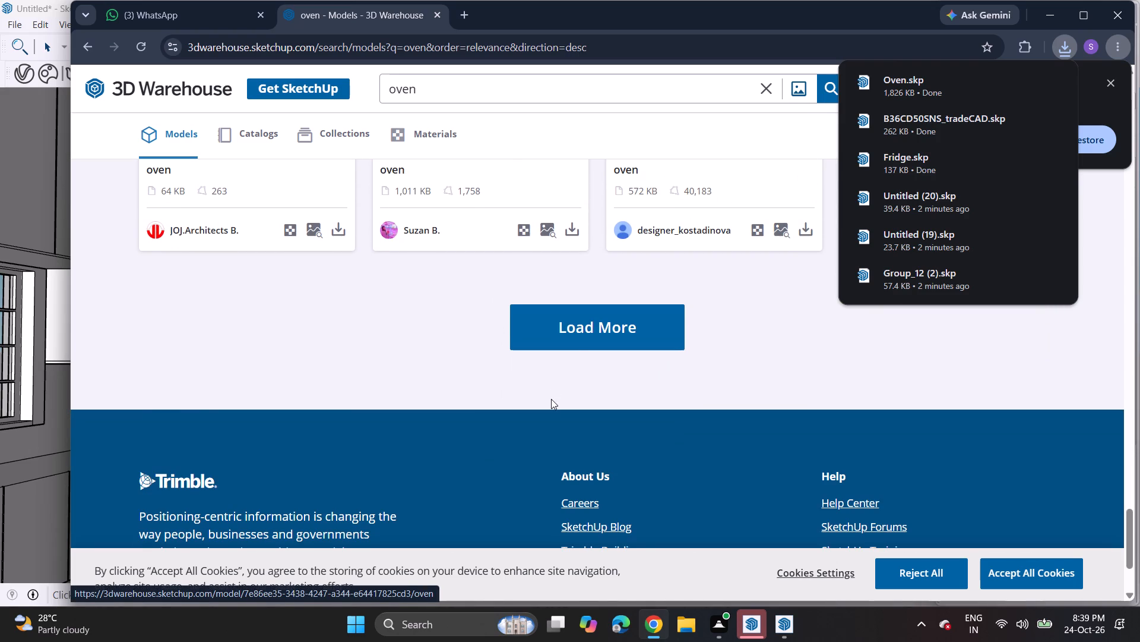
# Load more oven results and download the 579 KB Microwave oven model as a SketchUp file.
pyautogui.click(581, 326)
pyautogui.scroll(5, 556, 375)
pyautogui.scroll(-2, 556, 376)
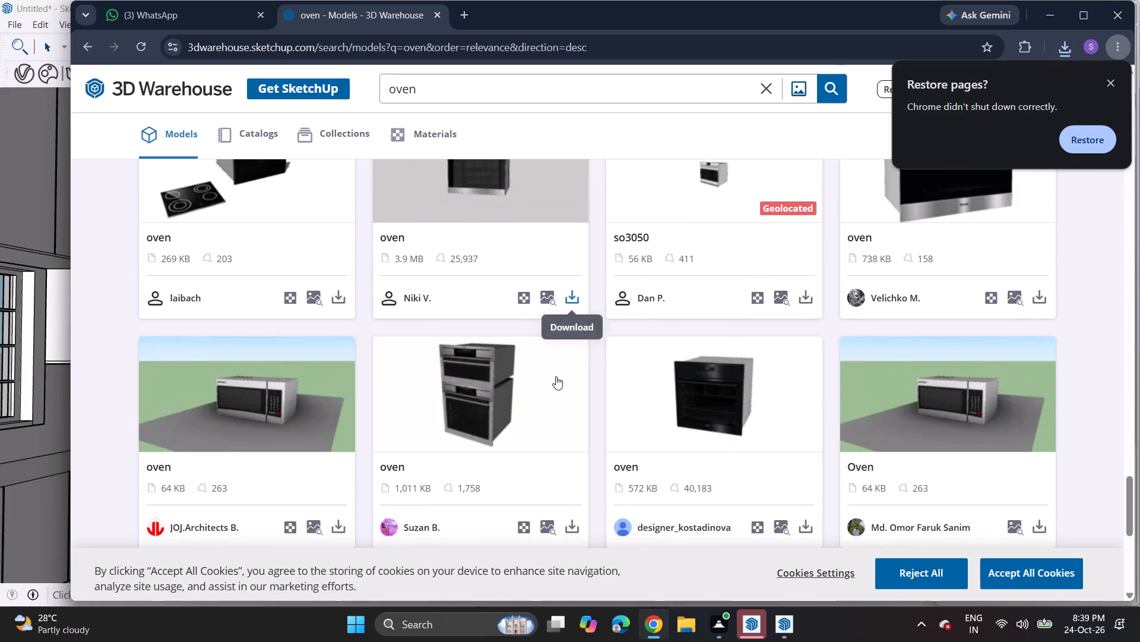
pyautogui.scroll(-1, 556, 376)
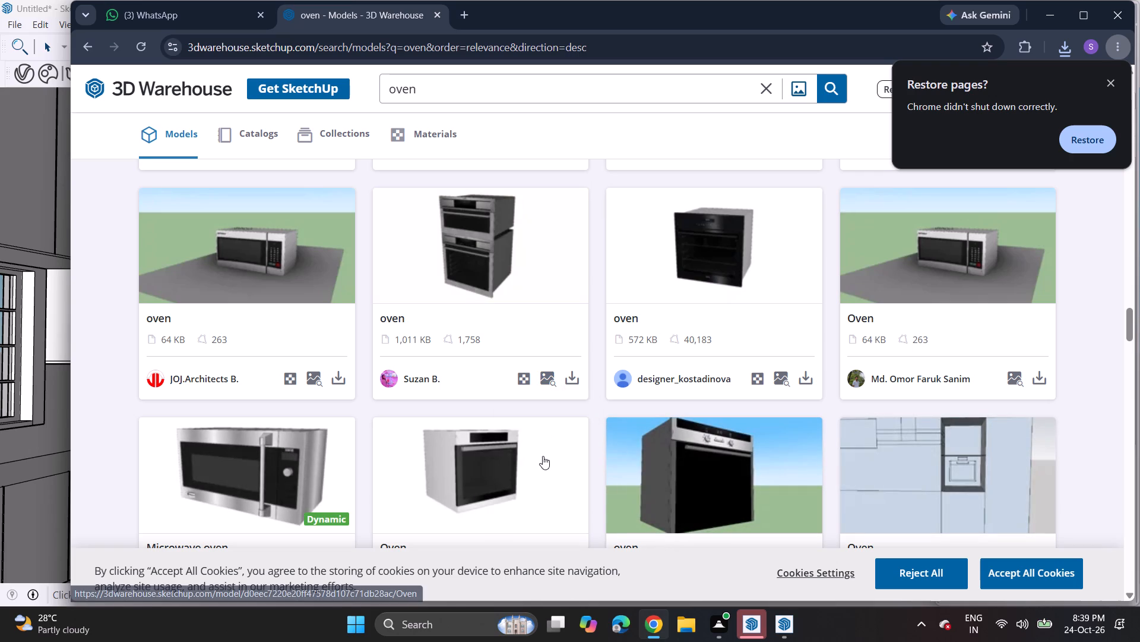
pyautogui.scroll(-1, 334, 506)
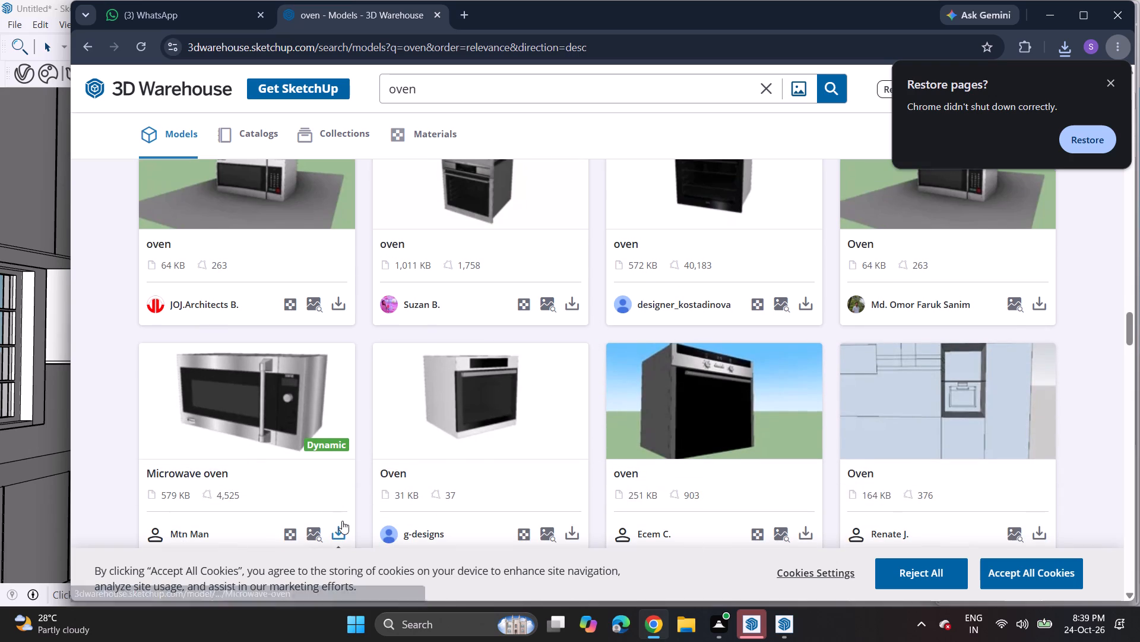
pyautogui.click(342, 523)
pyautogui.click(420, 416)
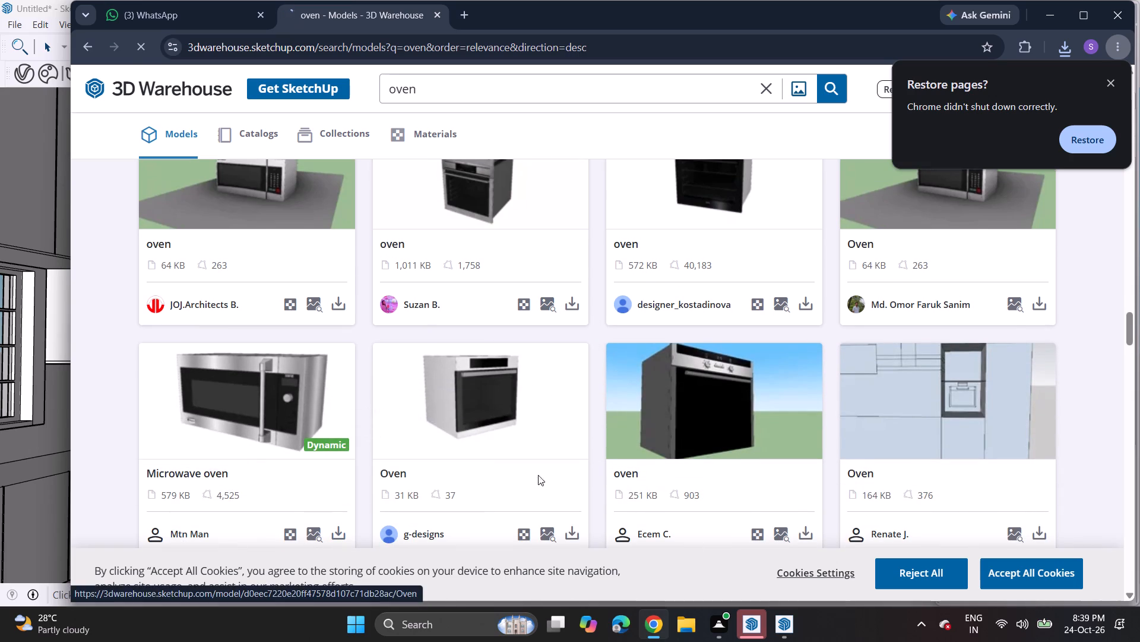
# Switch to SketchUp, import the B36CD50SNS_tradeCAD fridge model and place it at the fridge niche's lower front corner beside the oven unit.
pyautogui.click(786, 621)
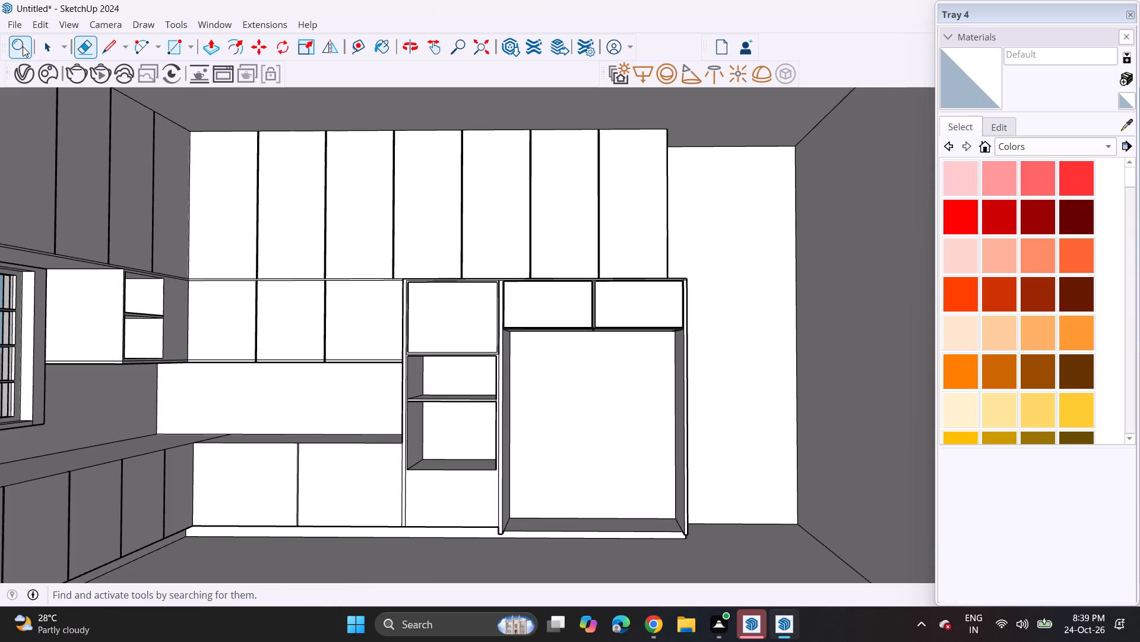
pyautogui.click(16, 26)
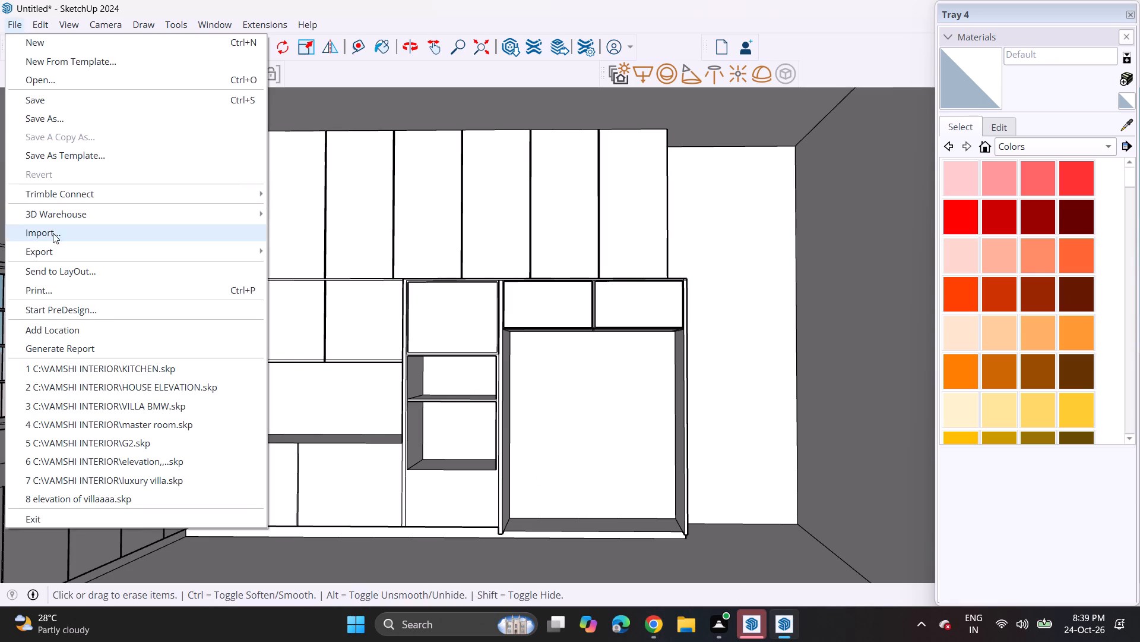
pyautogui.click(55, 240)
pyautogui.scroll(-1, 319, 222)
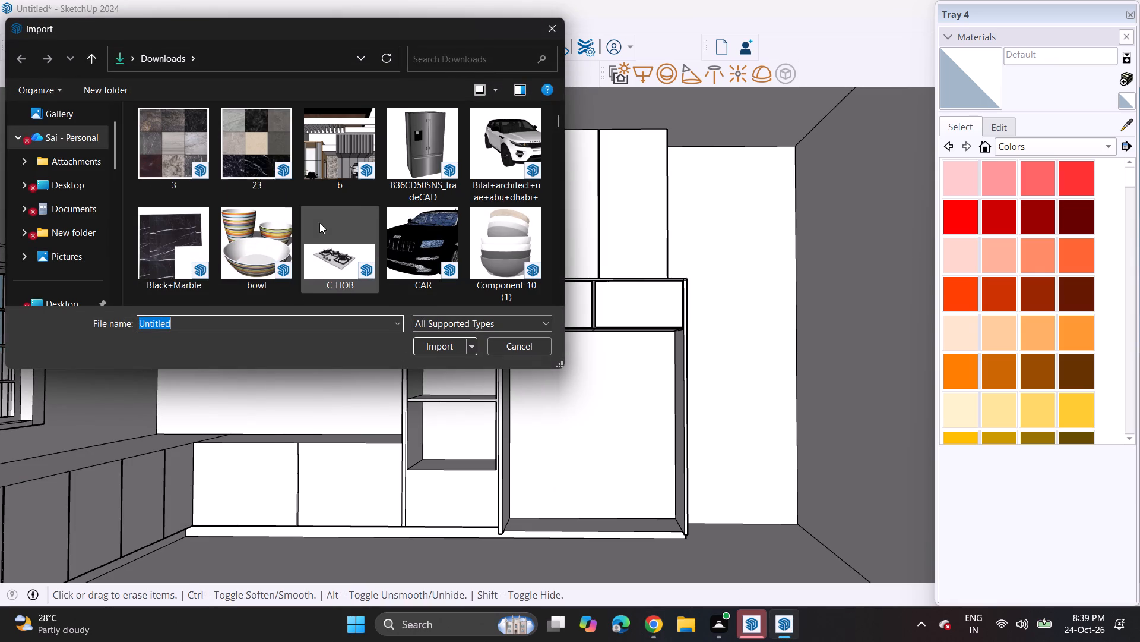
pyautogui.click(395, 171)
pyautogui.click(430, 344)
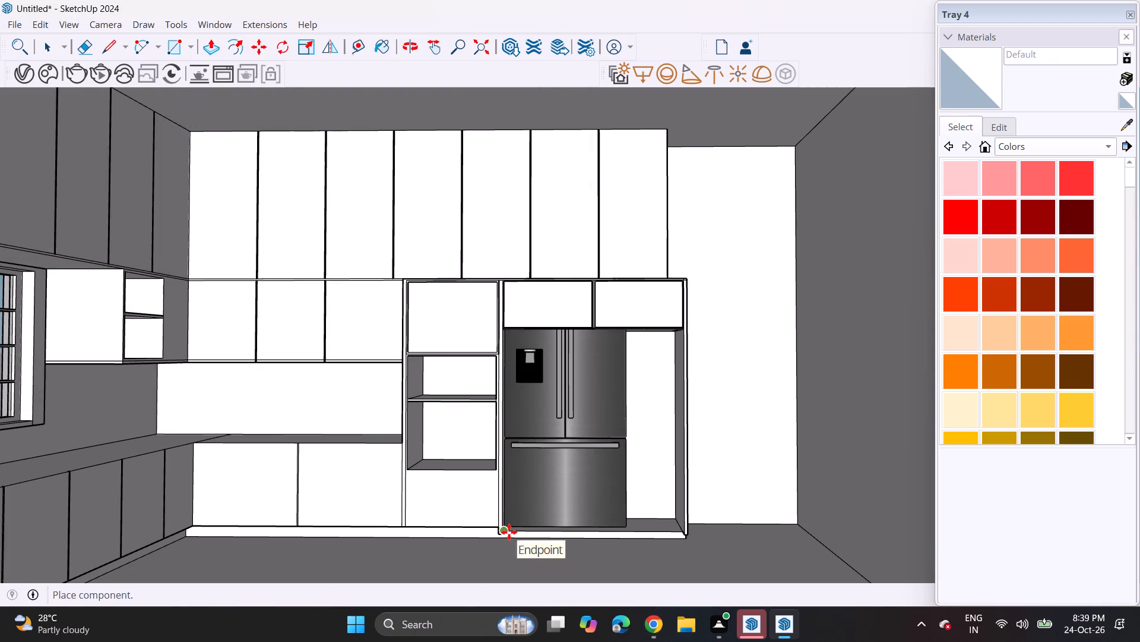
pyautogui.click(509, 536)
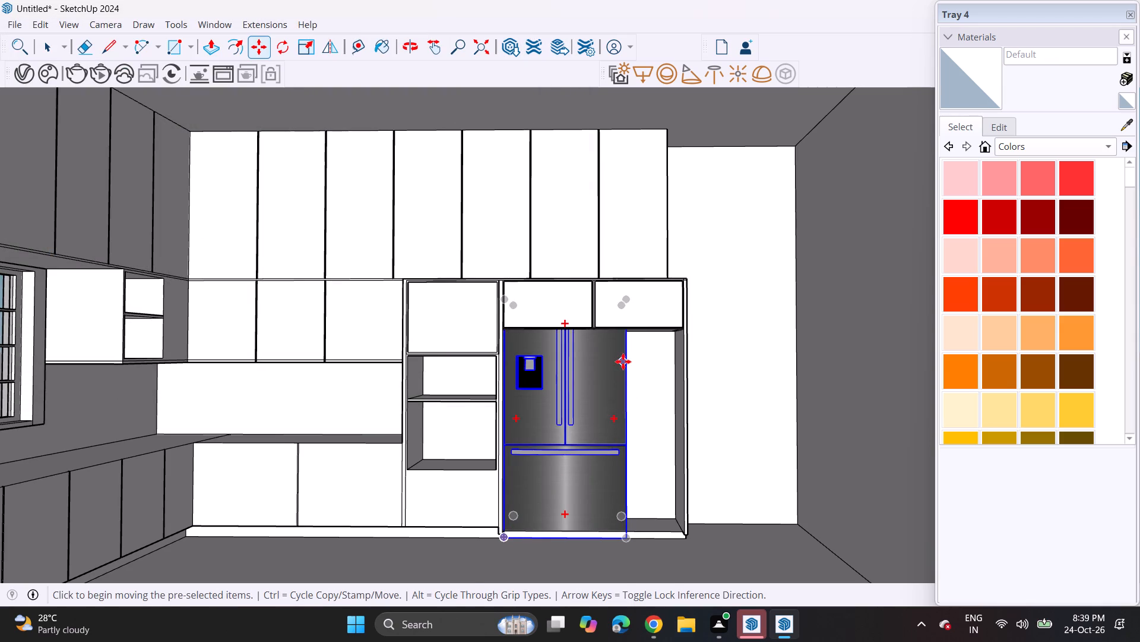
# Scale the fridge down in height to fit below the overhead cabinets and widen it to the niche's far side panel.
pyautogui.click(304, 37)
pyautogui.moveTo(538, 236); pyautogui.dragTo(538, 237, button='middle')
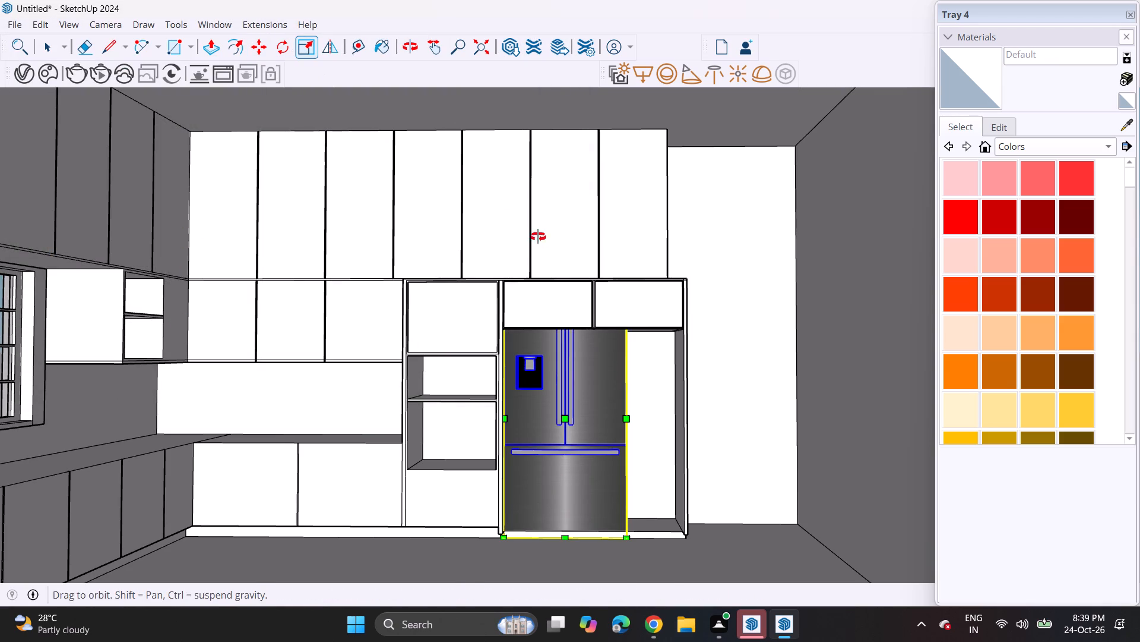
pyautogui.moveTo(538, 237); pyautogui.dragTo(493, 251, button='middle')
pyautogui.click(577, 304)
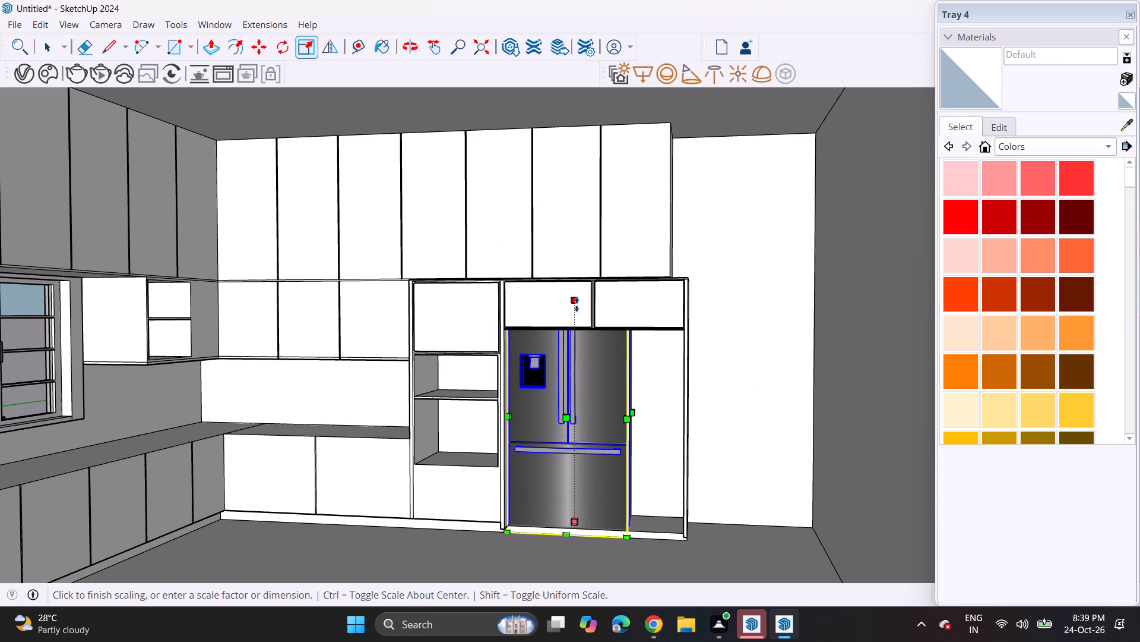
pyautogui.click(578, 329)
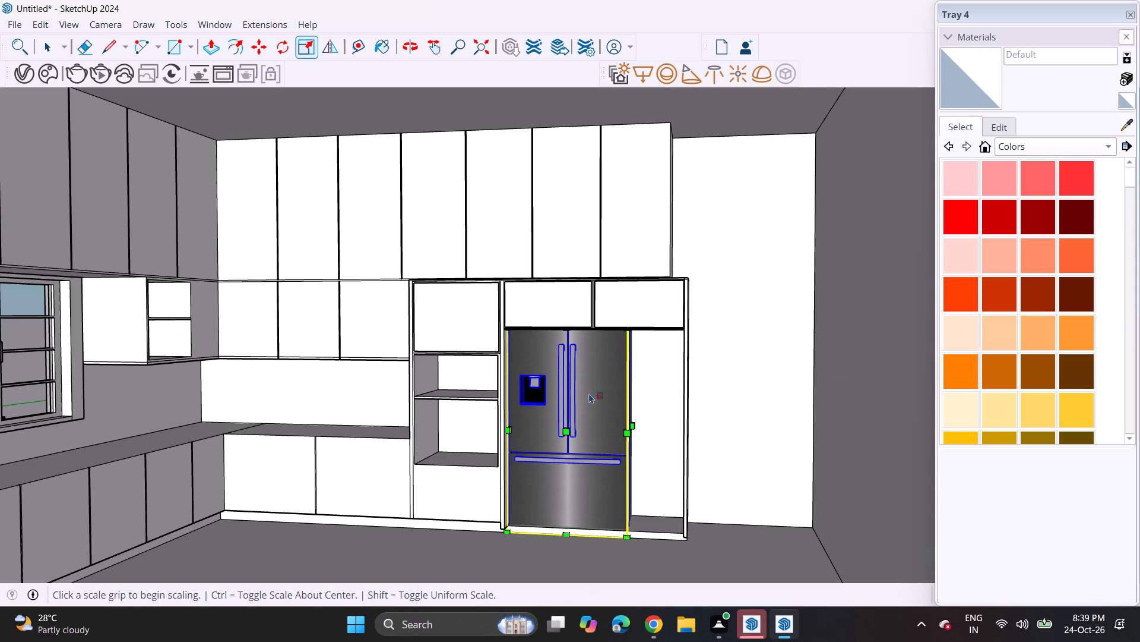
pyautogui.moveTo(616, 417); pyautogui.dragTo(597, 443, button='middle')
pyautogui.scroll(3, 658, 446)
pyautogui.click(629, 420)
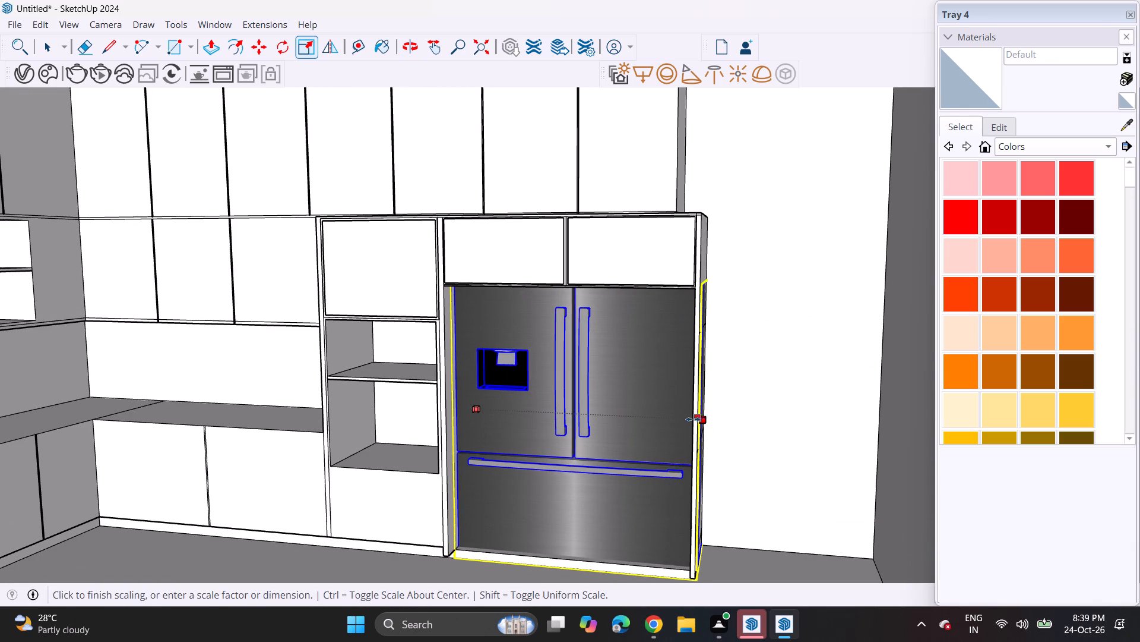
pyautogui.click(693, 420)
# Move the fridge by its bottom front corner to align with the niche's lower front corner beside the oven unit.
pyautogui.scroll(1, 594, 438)
pyautogui.moveTo(600, 437); pyautogui.dragTo(660, 354, button='middle')
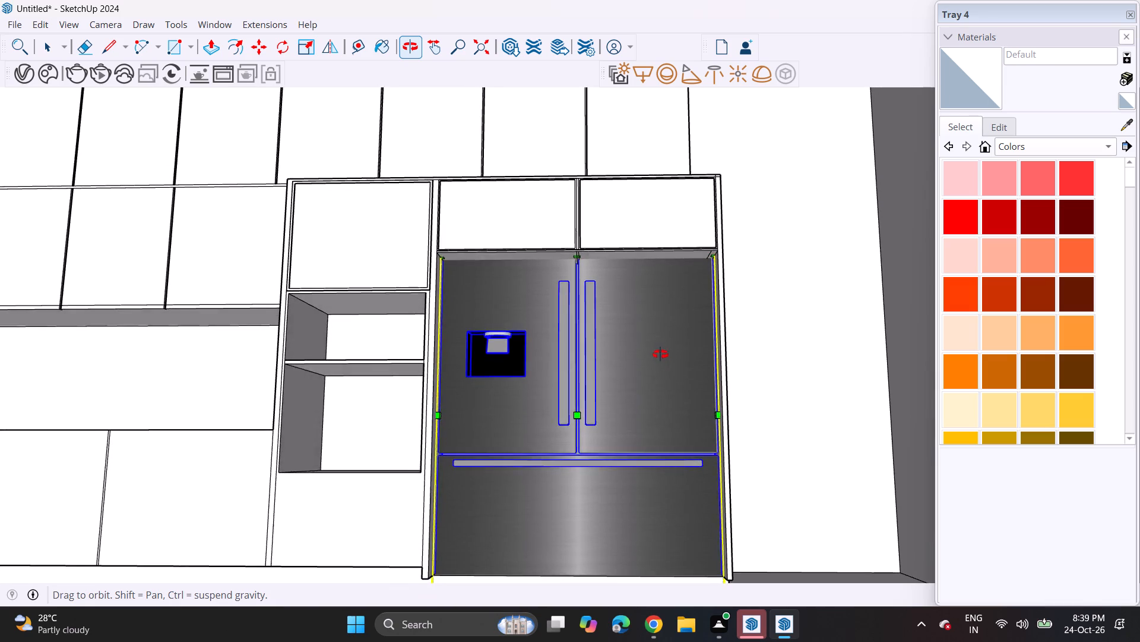
pyautogui.moveTo(660, 354); pyautogui.dragTo(462, 461, button='middle')
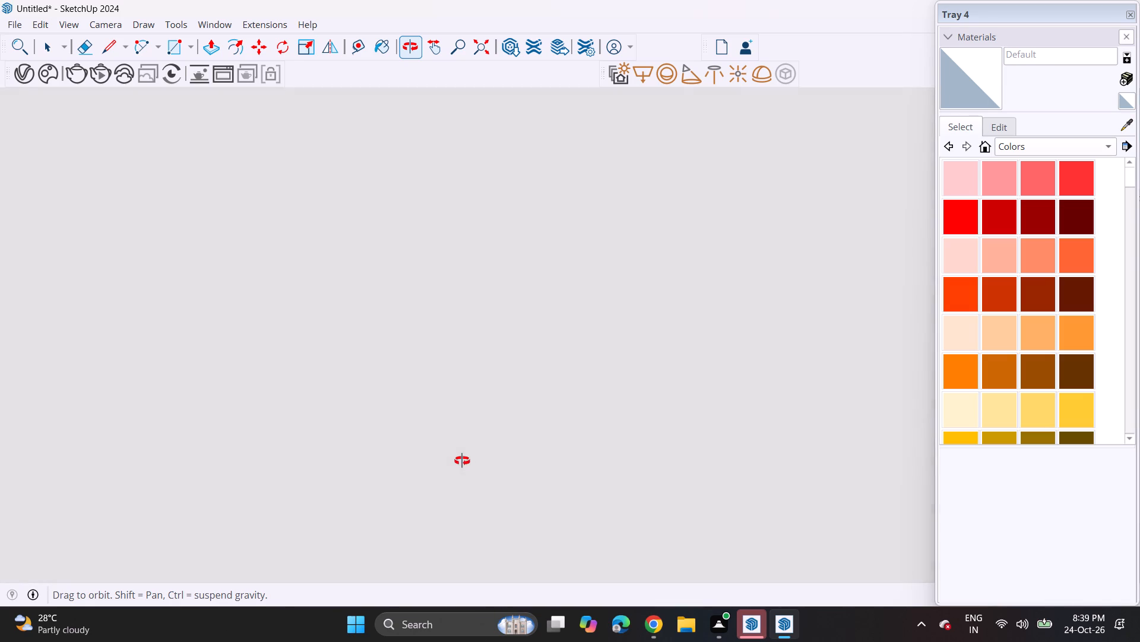
pyautogui.moveTo(462, 461); pyautogui.dragTo(566, 431, button='middle')
pyautogui.scroll(-1, 566, 431)
pyautogui.keyDown('shift'); pyautogui.moveTo(496, 497); pyautogui.dragTo(471, 402, button='middle'); pyautogui.keyUp('shift')
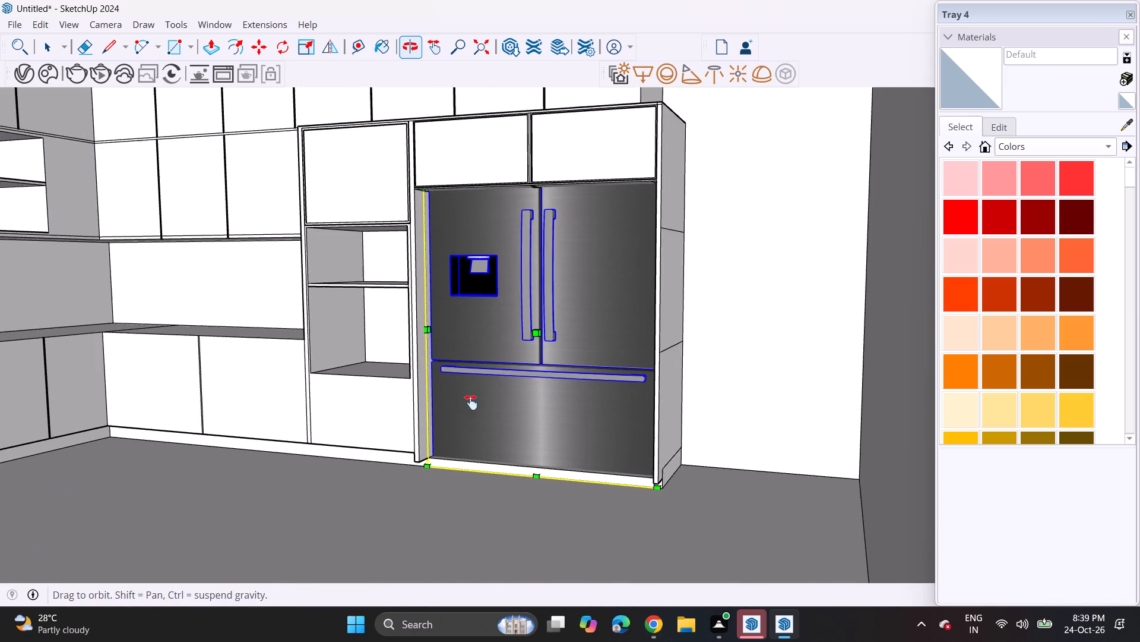
pyautogui.keyDown('shift'); pyautogui.moveTo(471, 402); pyautogui.dragTo(467, 395, button='middle'); pyautogui.keyUp('shift')
pyautogui.click(249, 49)
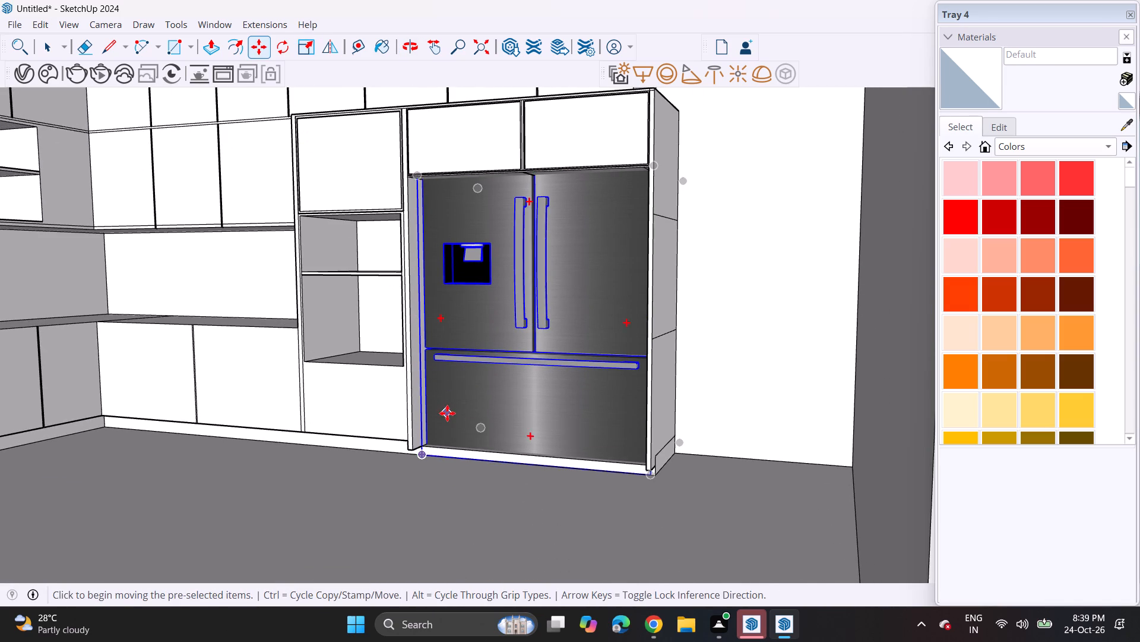
pyautogui.scroll(3, 398, 463)
pyautogui.click(435, 452)
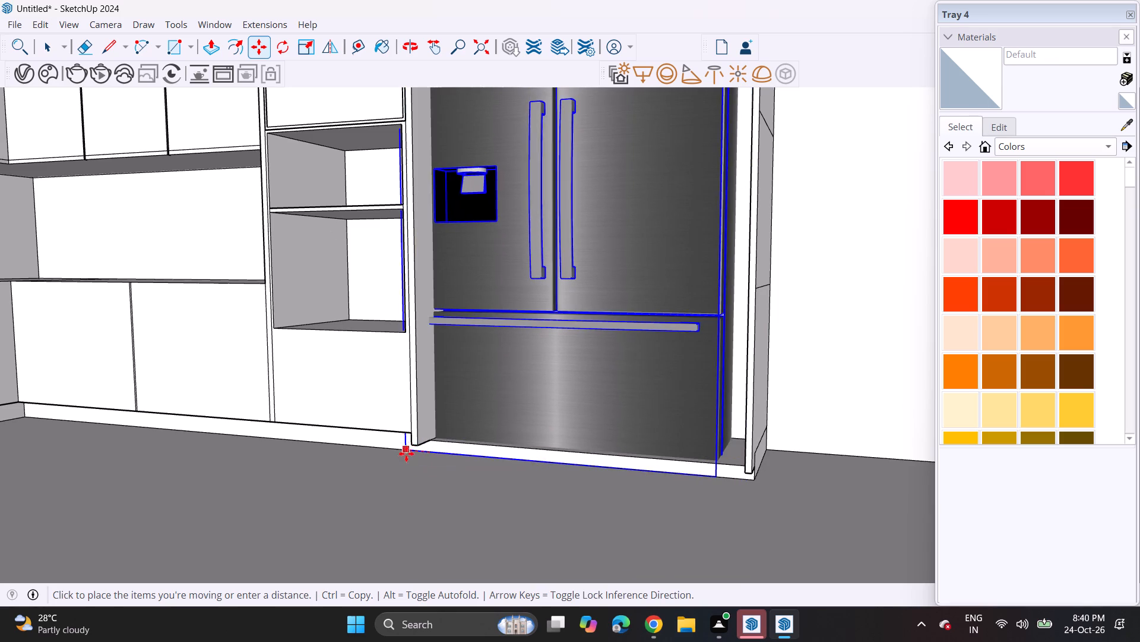
pyautogui.click(417, 476)
pyautogui.click(428, 467)
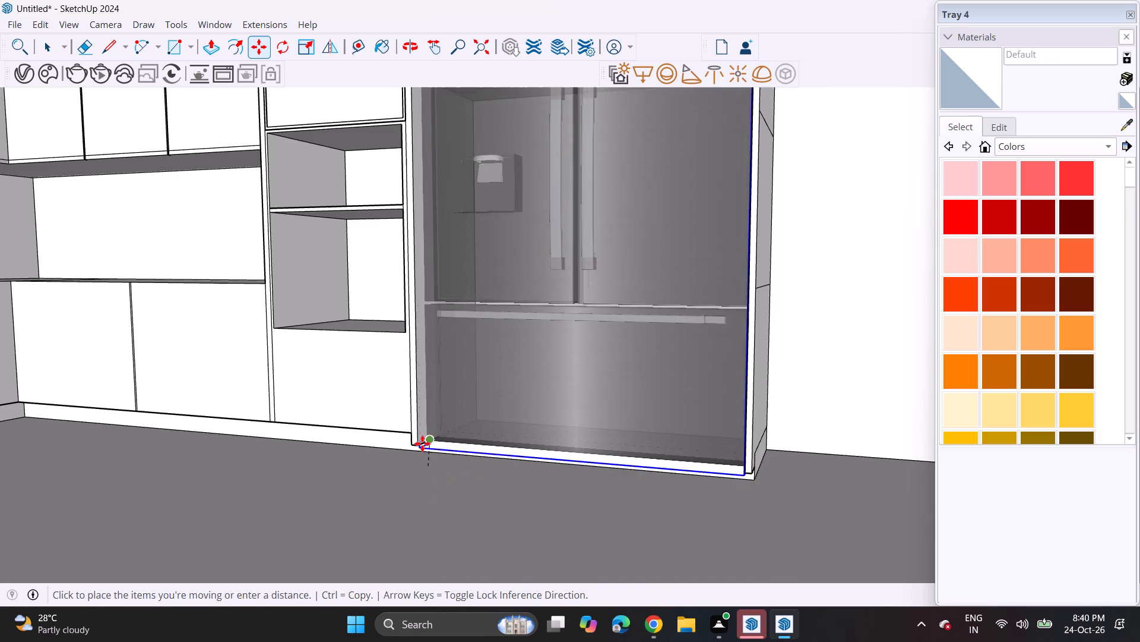
pyautogui.click(419, 446)
pyautogui.moveTo(480, 506); pyautogui.dragTo(512, 484, button='middle')
pyautogui.press('space')
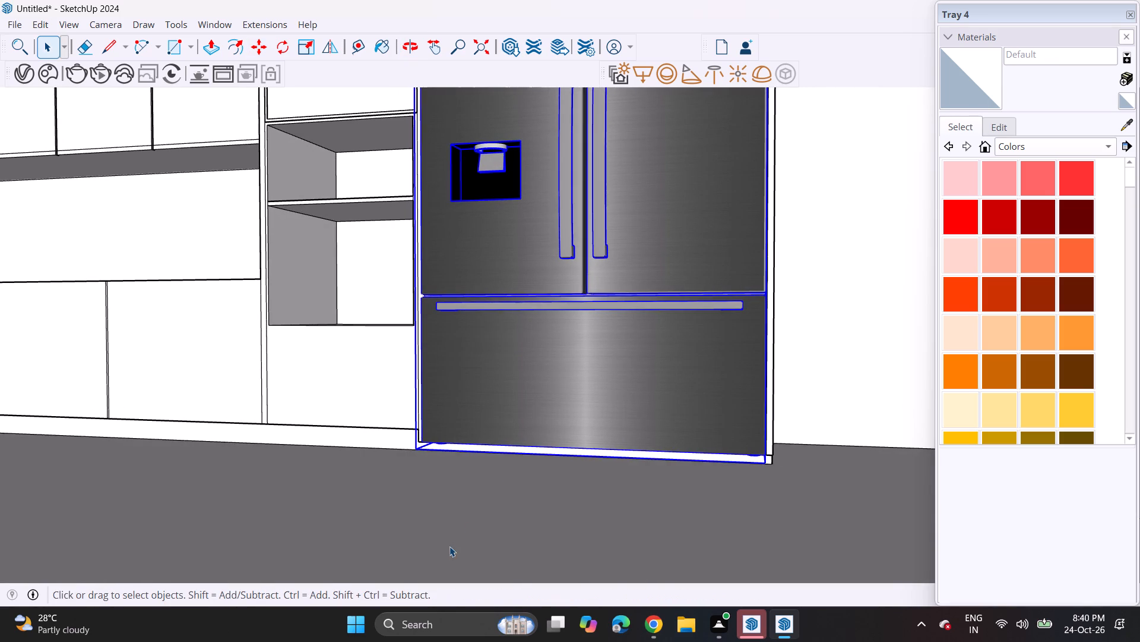
pyautogui.click(449, 546)
# Scale the fridge's height down so its top meets the underside of the two small cabinets above.
pyautogui.scroll(-4, 382, 509)
pyautogui.scroll(1, 382, 509)
pyautogui.scroll(-4, 345, 504)
pyautogui.scroll(1, 345, 504)
pyautogui.scroll(-2, 345, 504)
pyautogui.scroll(1, 345, 504)
pyautogui.scroll(-2, 345, 504)
pyautogui.moveTo(345, 504); pyautogui.dragTo(492, 595, button='middle')
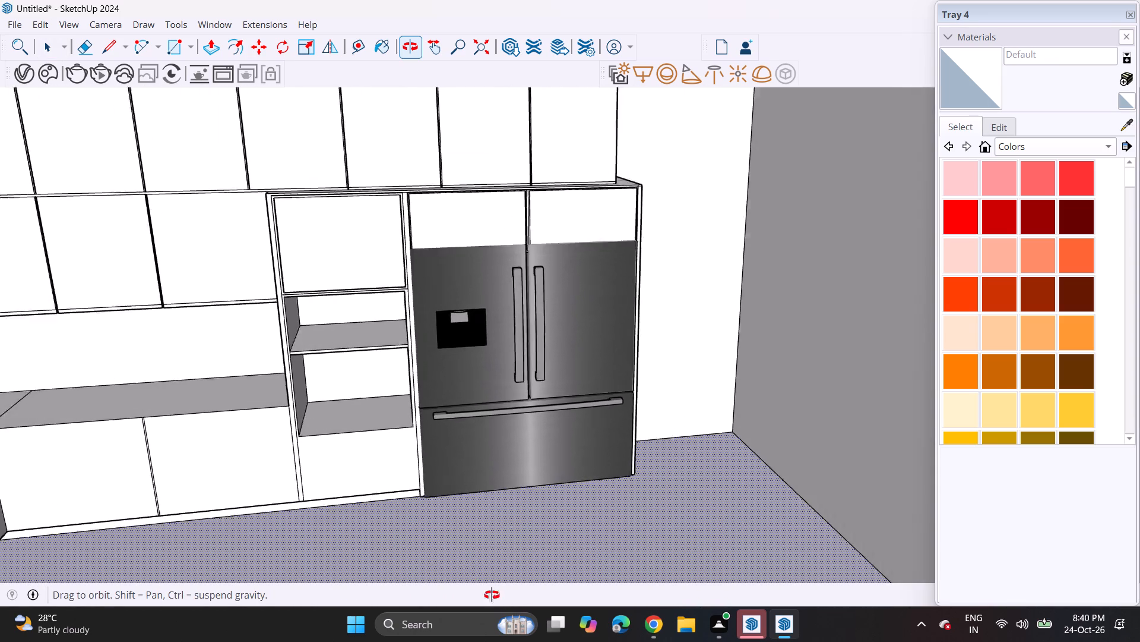
pyautogui.moveTo(492, 595); pyautogui.dragTo(433, 561, button='middle')
pyautogui.click(512, 284)
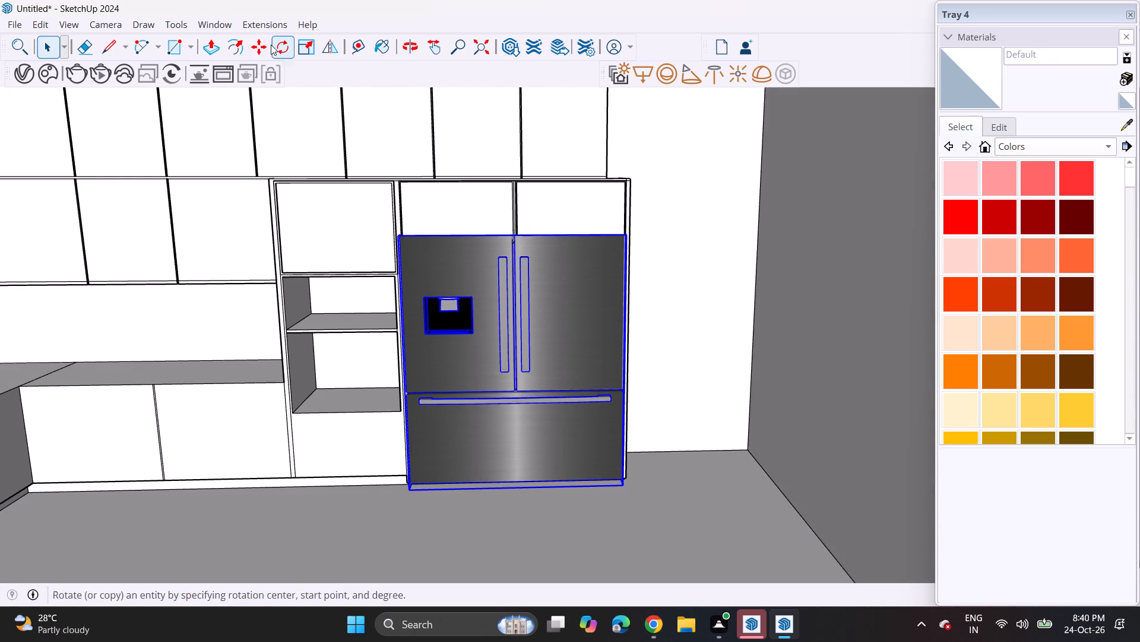
pyautogui.click(313, 47)
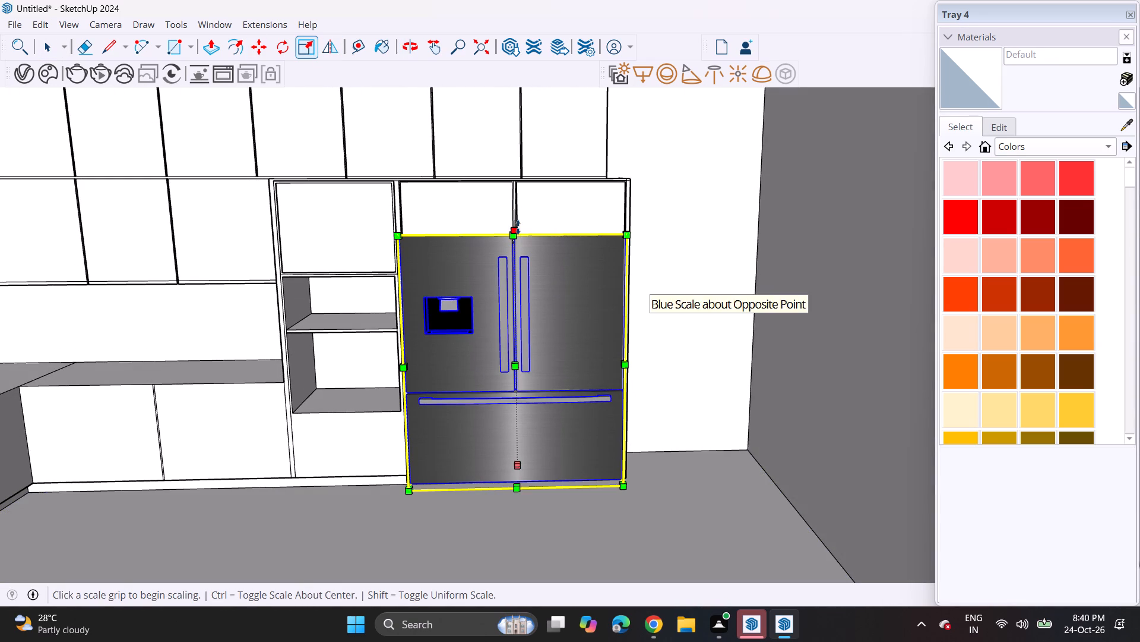
pyautogui.click(518, 227)
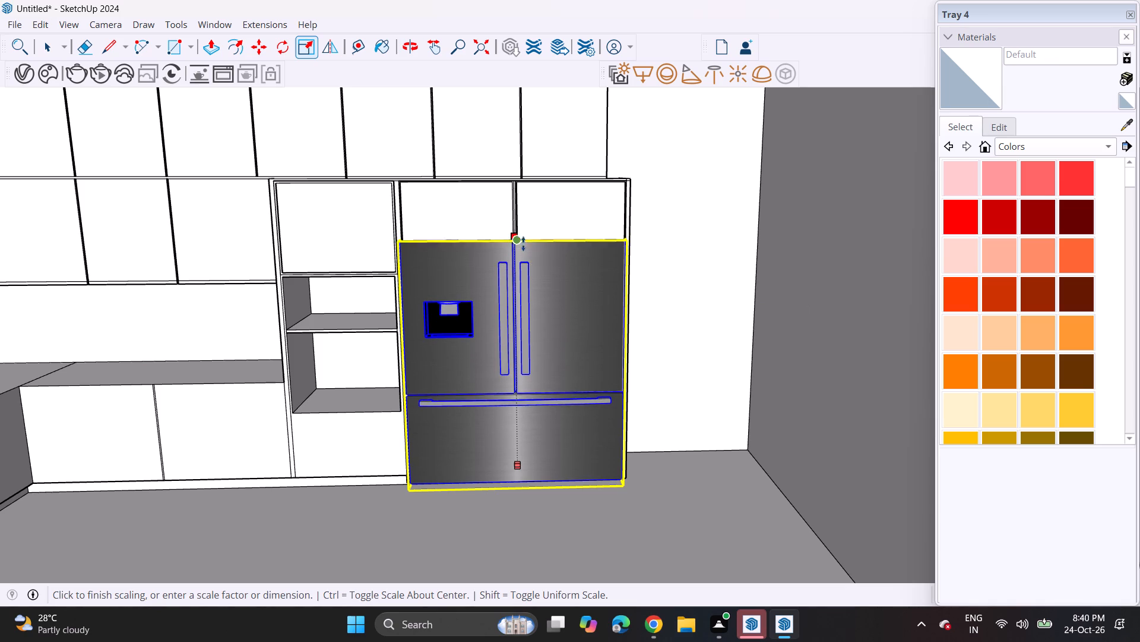
pyautogui.click(528, 238)
pyautogui.press('space')
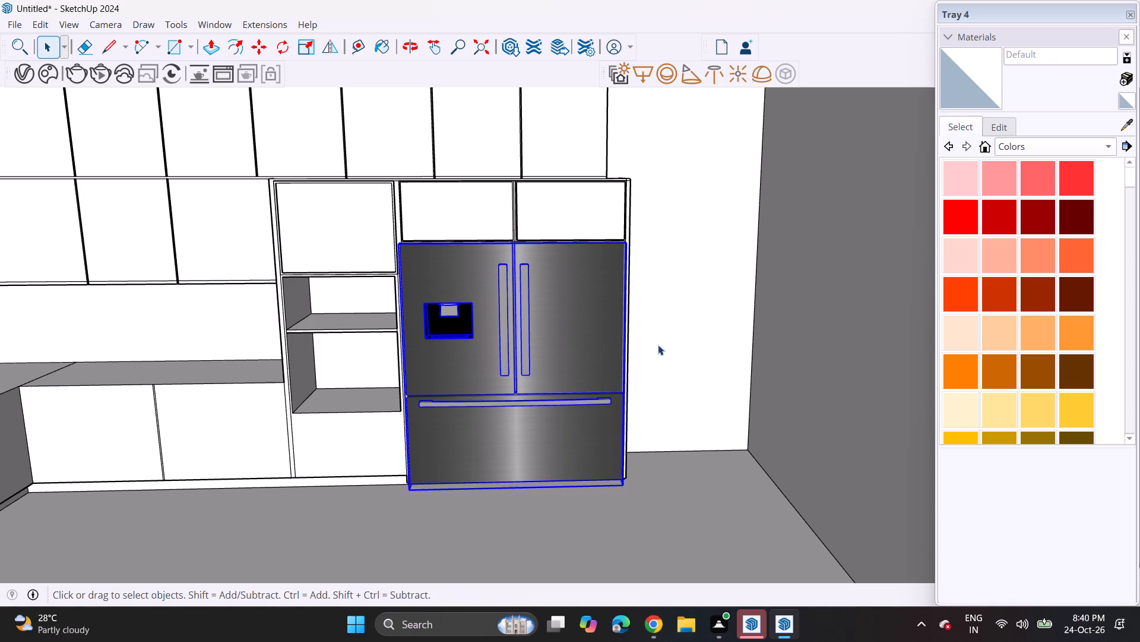
pyautogui.click(658, 345)
# Examine the fridge's fit against the cabinets above and the panel shared with the oven unit.
pyautogui.scroll(-2, 469, 433)
pyautogui.scroll(1, 469, 433)
pyautogui.scroll(-2, 467, 433)
pyautogui.moveTo(413, 461); pyautogui.dragTo(434, 399, button='middle')
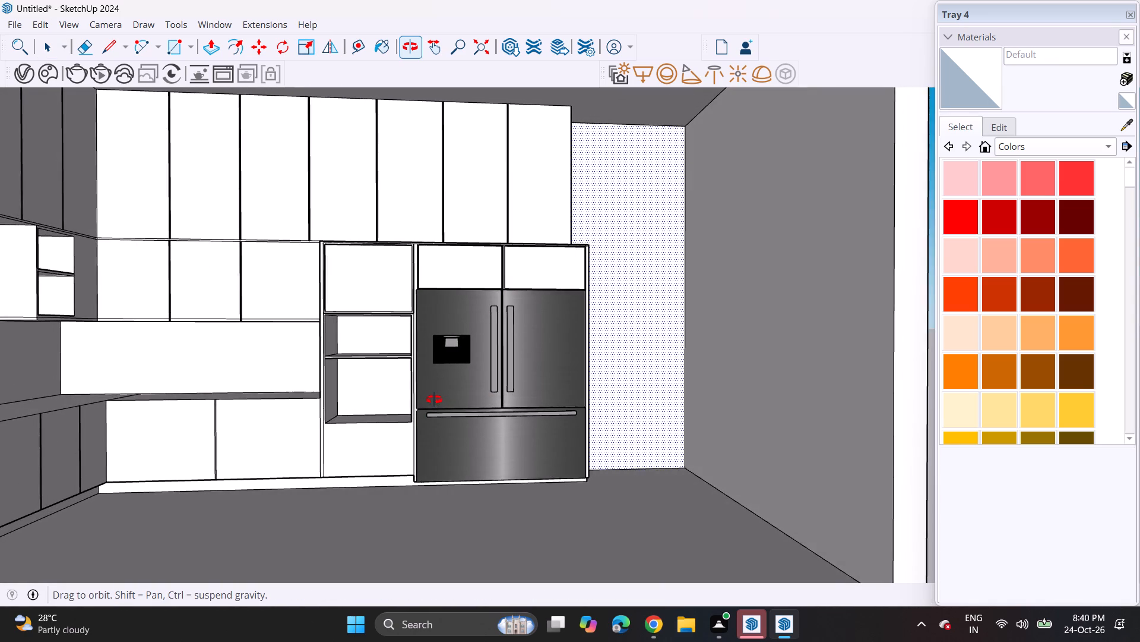
pyautogui.moveTo(434, 399); pyautogui.dragTo(414, 394, button='middle')
pyautogui.scroll(1, 403, 339)
pyautogui.moveTo(404, 339); pyautogui.dragTo(501, 378, button='middle')
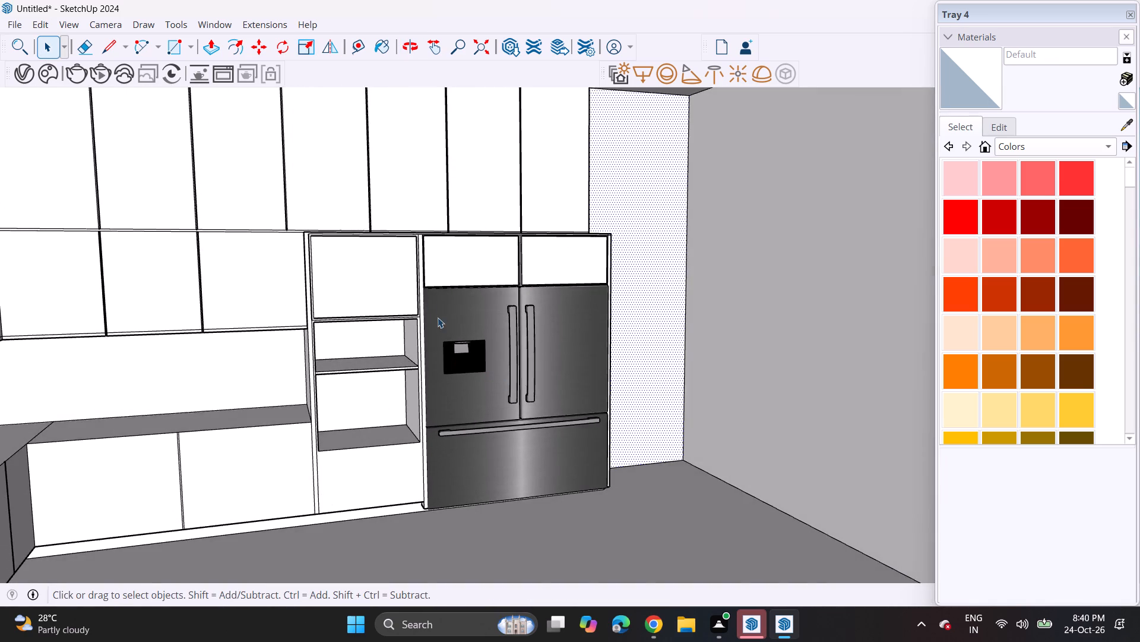
pyautogui.scroll(16, 417, 291)
pyautogui.moveTo(430, 297); pyautogui.dragTo(417, 417, button='middle')
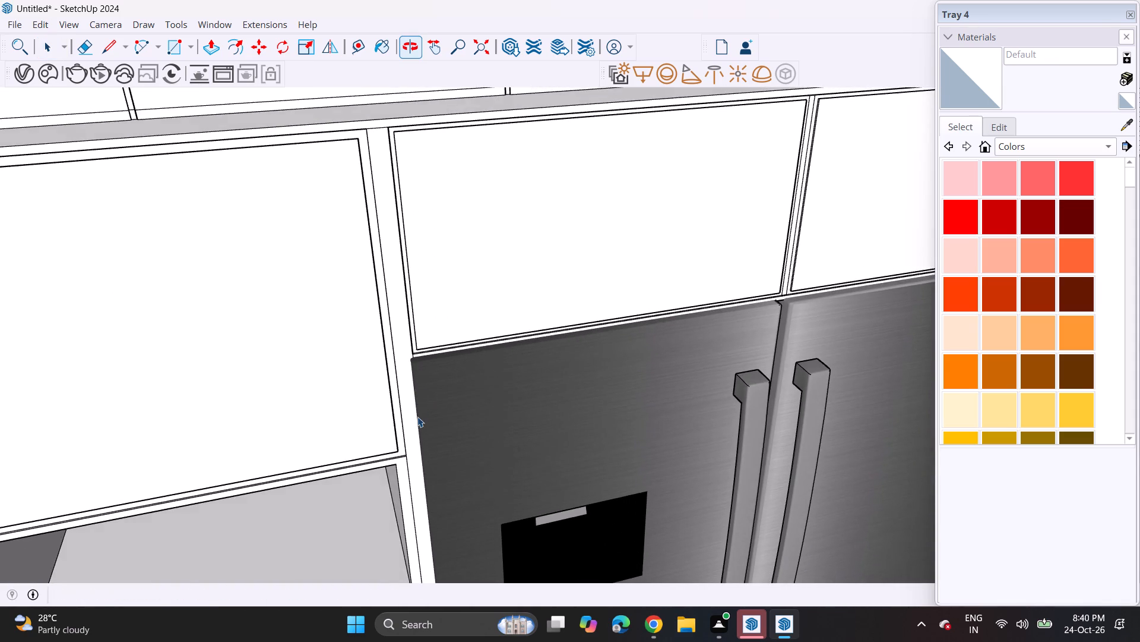
# Select the fridge and nudge it by its top front corner to the niche's upper corner beside the oven unit.
pyautogui.scroll(4, 425, 391)
pyautogui.click(425, 391)
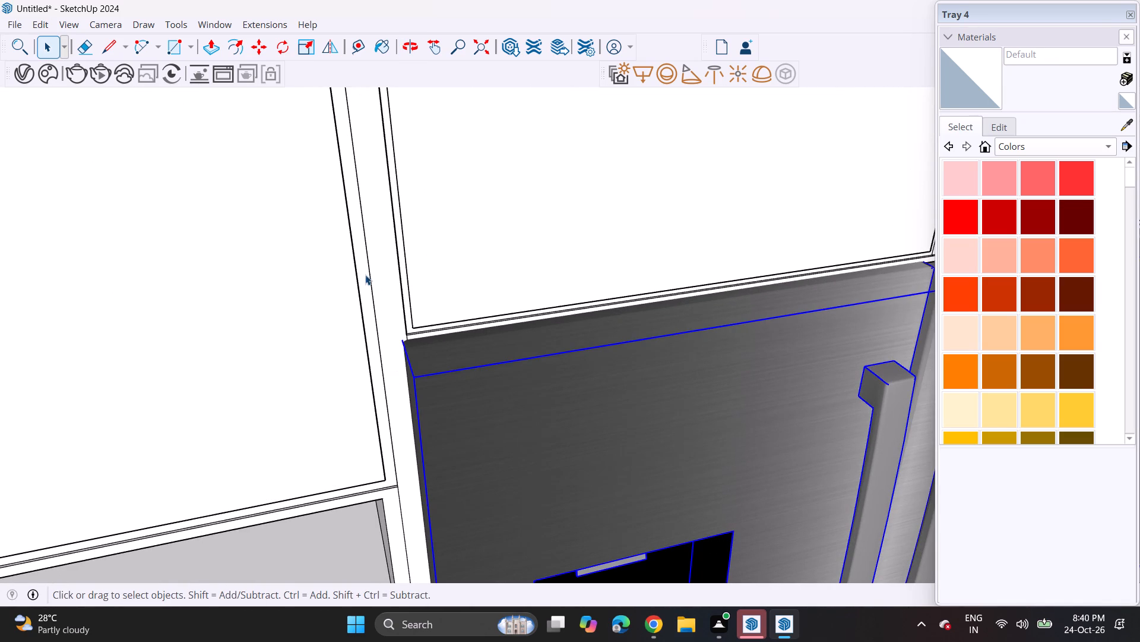
pyautogui.click(303, 47)
pyautogui.scroll(-5, 391, 347)
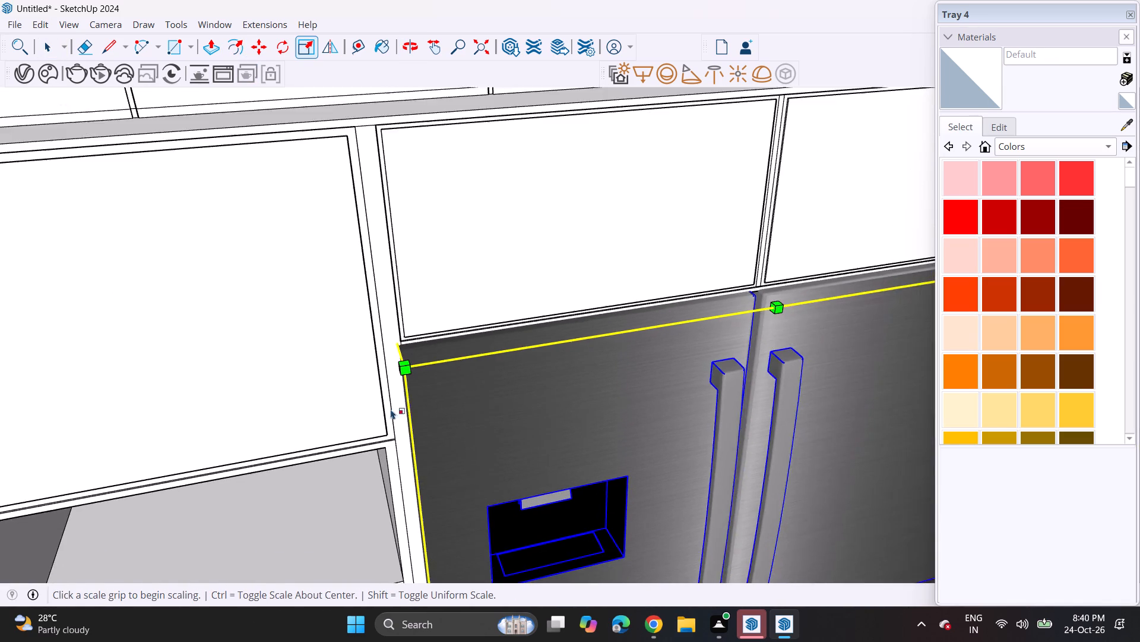
pyautogui.scroll(-4, 391, 409)
pyautogui.keyDown('shift'); pyautogui.moveTo(423, 498); pyautogui.dragTo(433, 330, button='middle'); pyautogui.keyUp('shift')
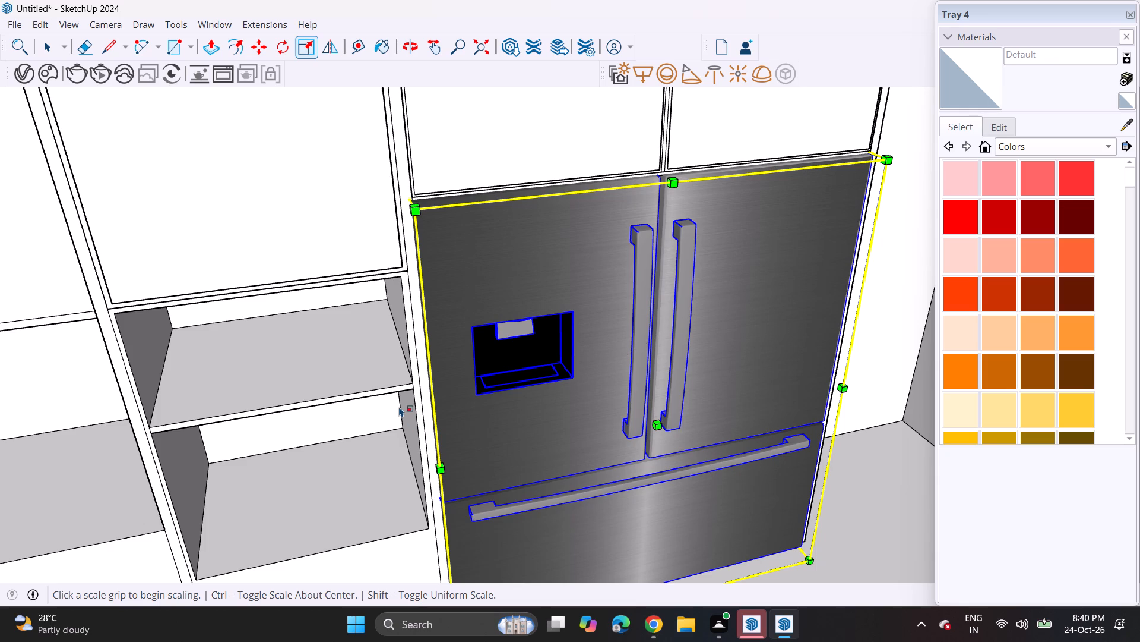
pyautogui.moveTo(420, 438); pyautogui.dragTo(458, 309, button='middle')
pyautogui.moveTo(441, 334); pyautogui.dragTo(144, 388, button='middle')
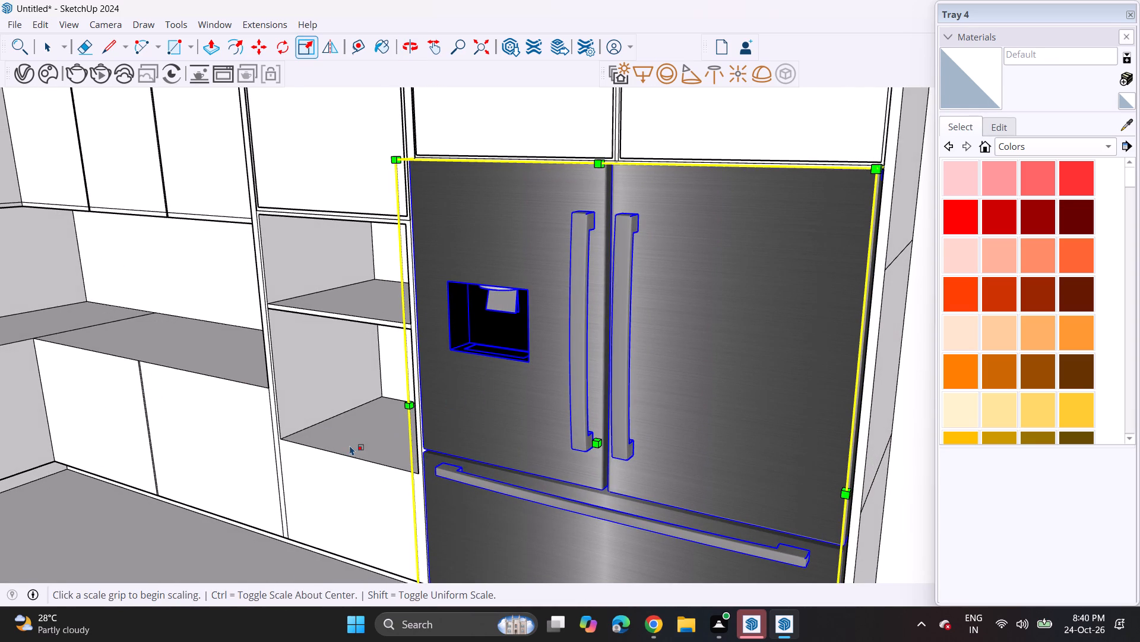
pyautogui.moveTo(353, 445); pyautogui.dragTo(516, 457, button='middle')
pyautogui.keyDown('shift'); pyautogui.moveTo(429, 429); pyautogui.dragTo(340, 481, button='middle'); pyautogui.keyUp('shift')
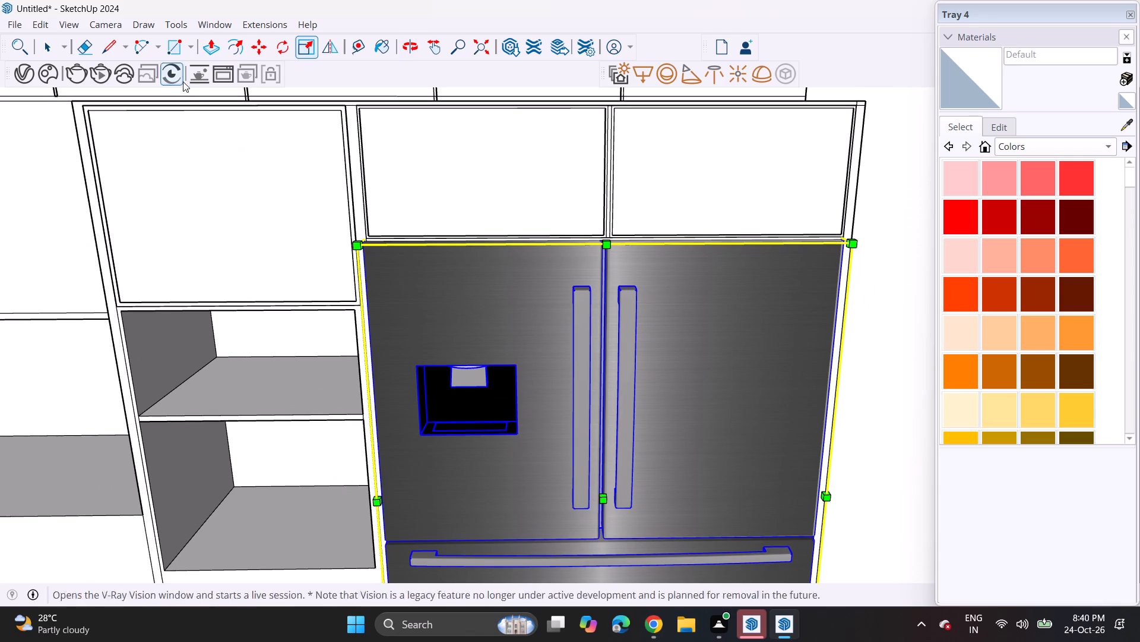
pyautogui.click(261, 46)
pyautogui.scroll(1, 363, 174)
pyautogui.moveTo(363, 174); pyautogui.dragTo(405, 222, button='middle')
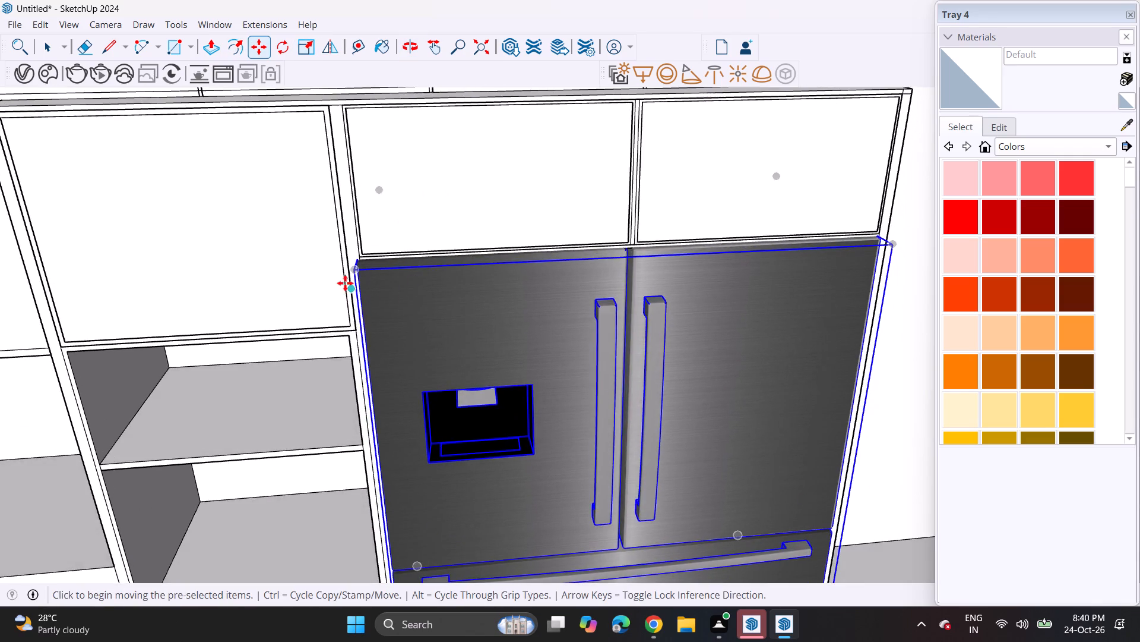
pyautogui.scroll(11, 340, 270)
pyautogui.scroll(1, 384, 251)
pyautogui.click(375, 248)
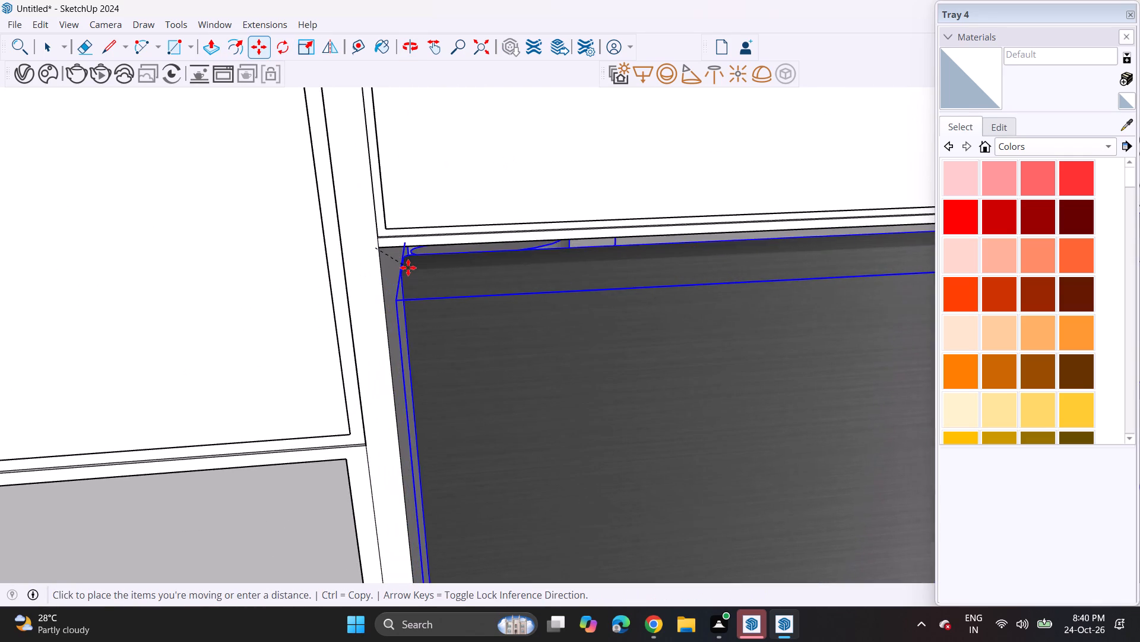
pyautogui.click(378, 253)
pyautogui.scroll(-15, 391, 289)
pyautogui.scroll(1, 397, 357)
pyautogui.scroll(-1, 397, 358)
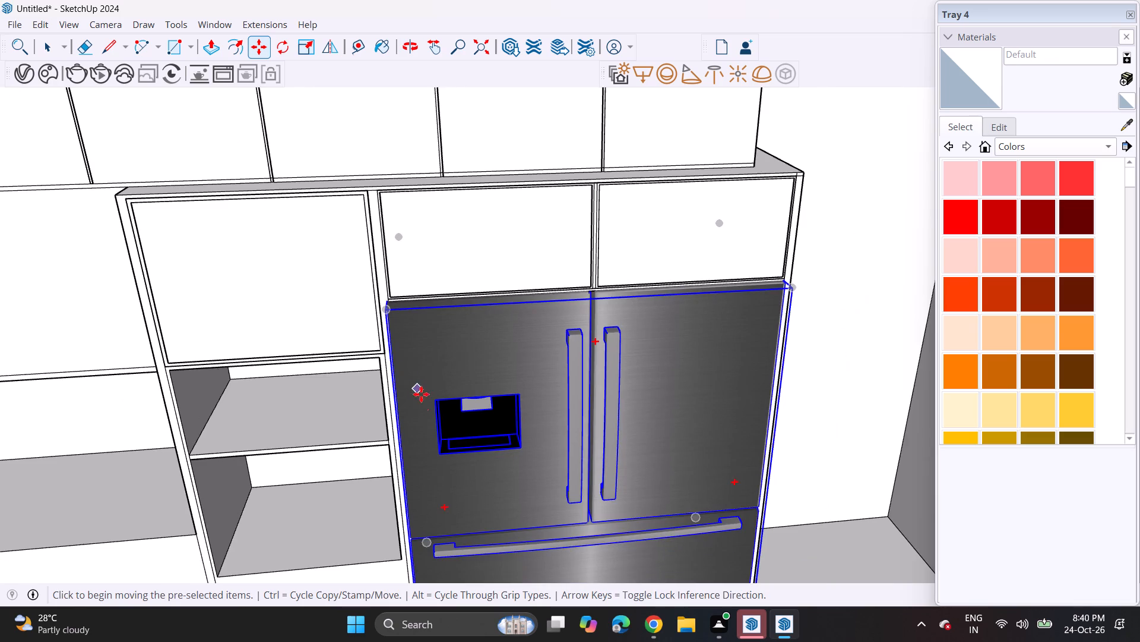
# Move the fridge along its depth so its top corner meets the cabinet frame's front corner beside the oven unit.
pyautogui.moveTo(470, 457); pyautogui.dragTo(757, 366, button='middle')
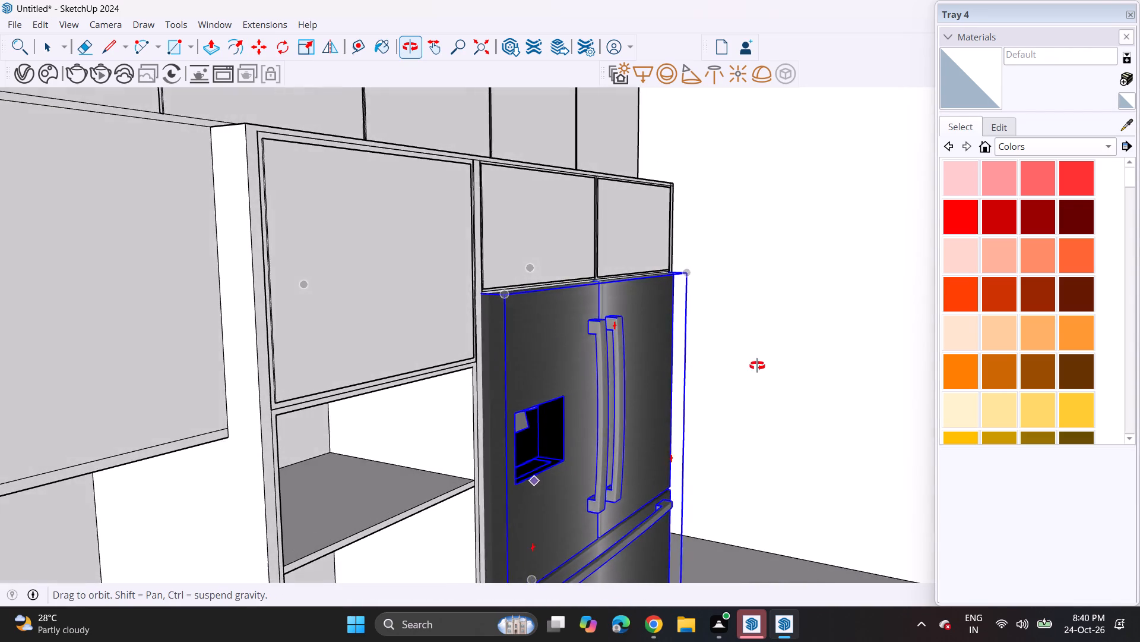
pyautogui.moveTo(757, 366); pyautogui.dragTo(536, 419, button='middle')
pyautogui.scroll(3, 359, 332)
pyautogui.moveTo(397, 284); pyautogui.dragTo(452, 370, button='middle')
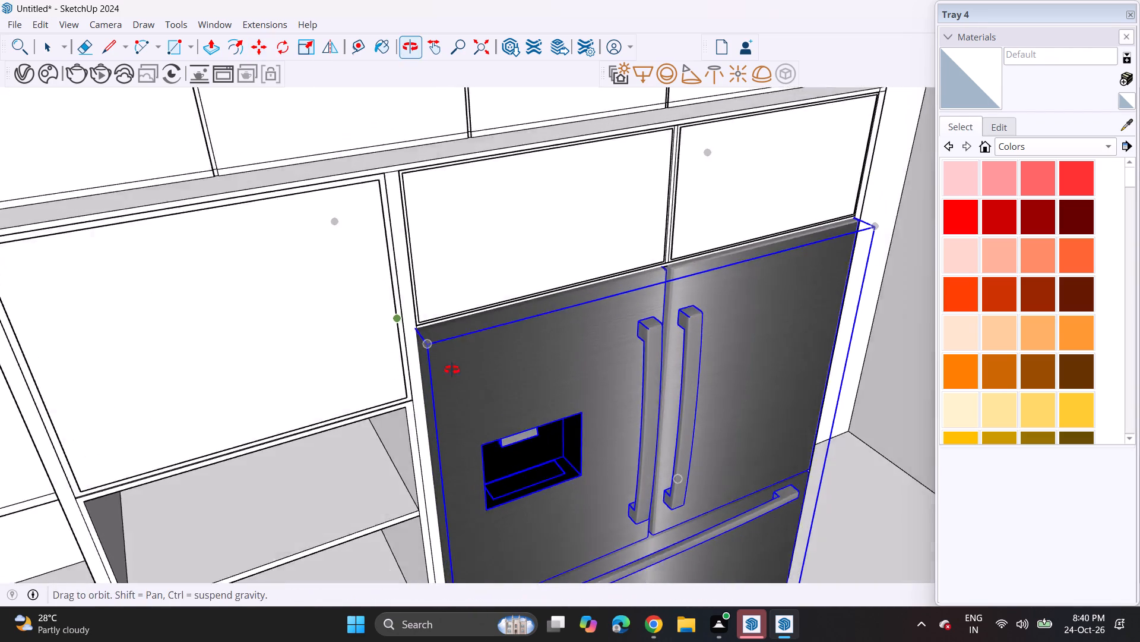
pyautogui.moveTo(452, 370); pyautogui.dragTo(460, 382, button='middle')
pyautogui.scroll(5, 493, 402)
pyautogui.scroll(4, 346, 334)
pyautogui.scroll(11, 375, 288)
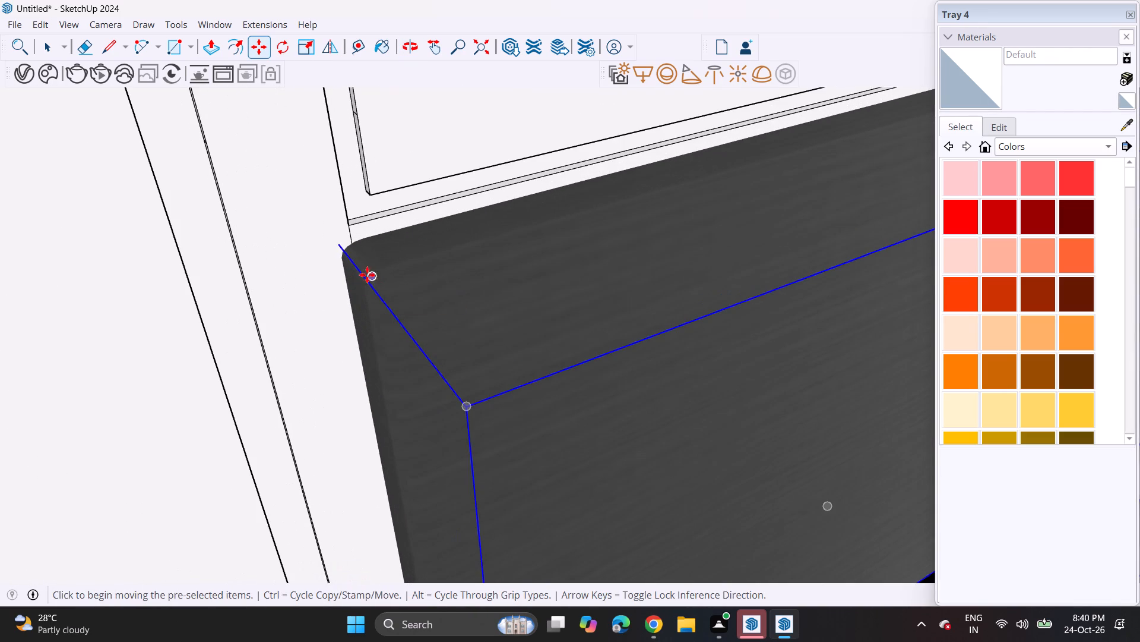
pyautogui.click(367, 274)
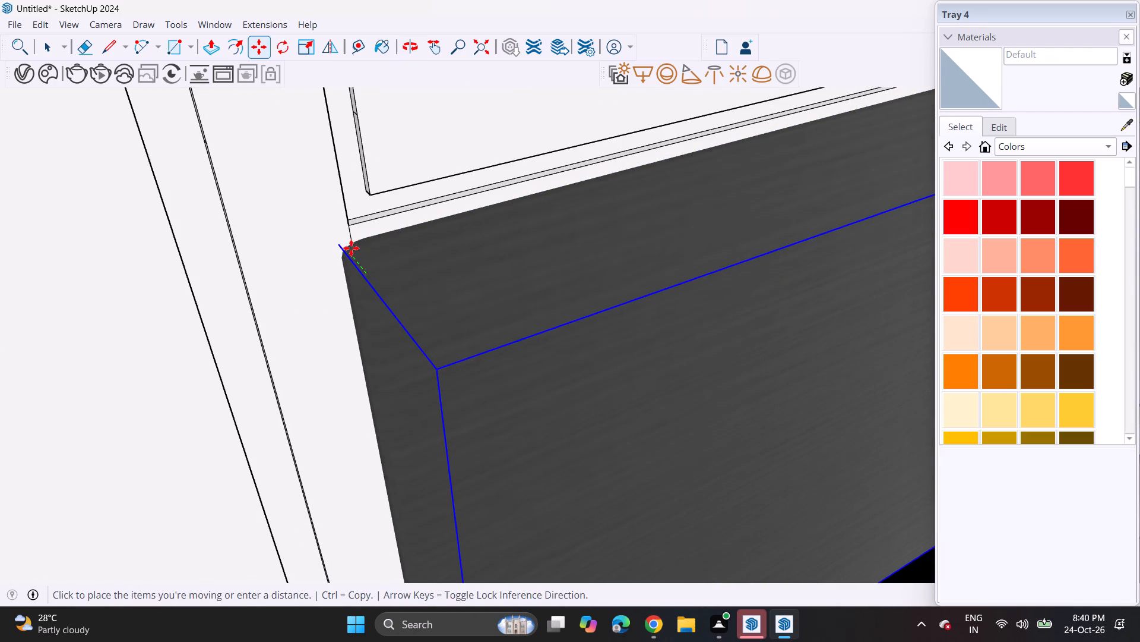
pyautogui.click(346, 245)
pyautogui.scroll(-1, 419, 358)
pyautogui.scroll(1, 419, 358)
pyautogui.scroll(-4, 419, 358)
# Move the fridge slightly by its opposite top corner toward the niche's outer side panel.
pyautogui.moveTo(472, 391); pyautogui.dragTo(142, 291, button='middle')
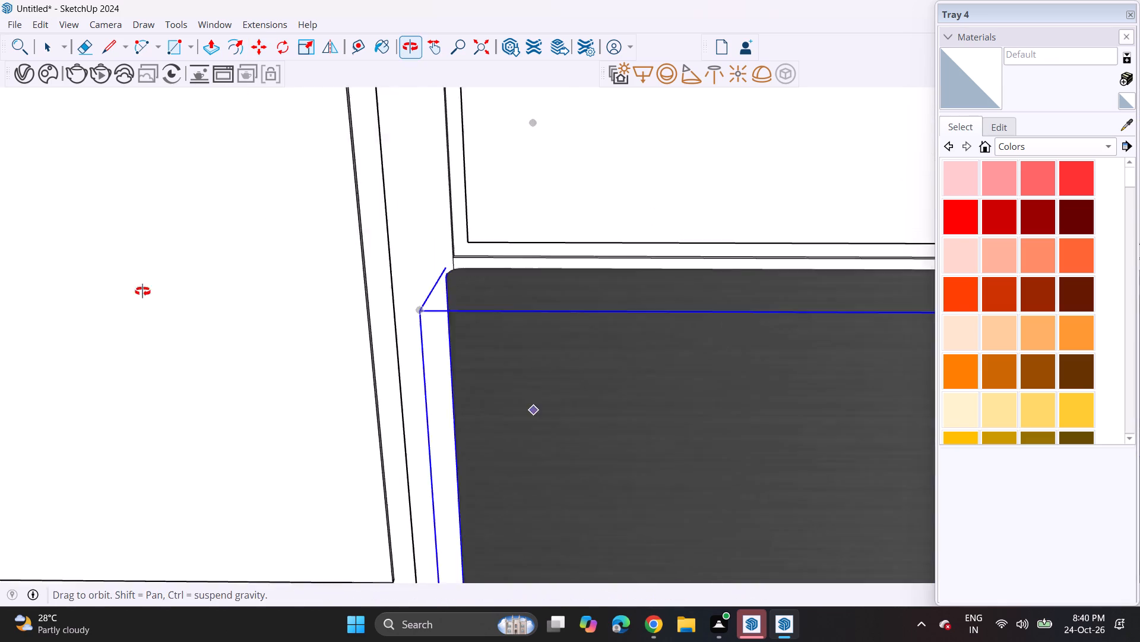
pyautogui.moveTo(142, 291); pyautogui.dragTo(100, 275, button='middle')
pyautogui.scroll(-1, 99, 274)
pyautogui.scroll(1, 99, 274)
pyautogui.scroll(-20, 93, 275)
pyautogui.moveTo(664, 474); pyautogui.dragTo(569, 455, button='middle')
pyautogui.scroll(8, 569, 417)
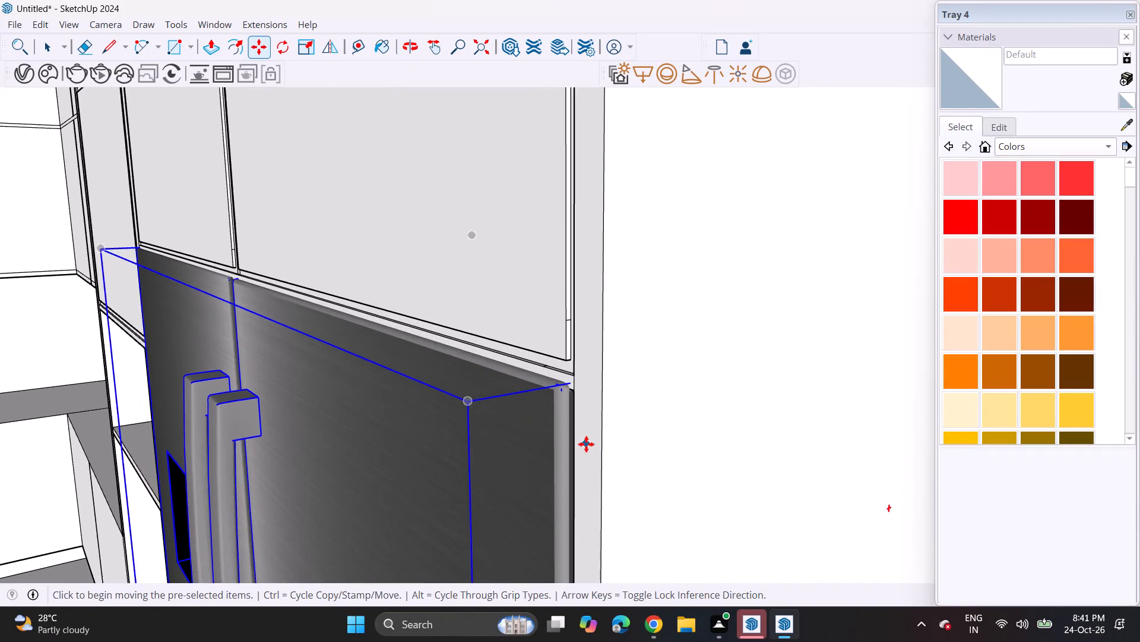
pyautogui.scroll(5, 586, 444)
pyautogui.moveTo(552, 383); pyautogui.dragTo(544, 449, button='middle')
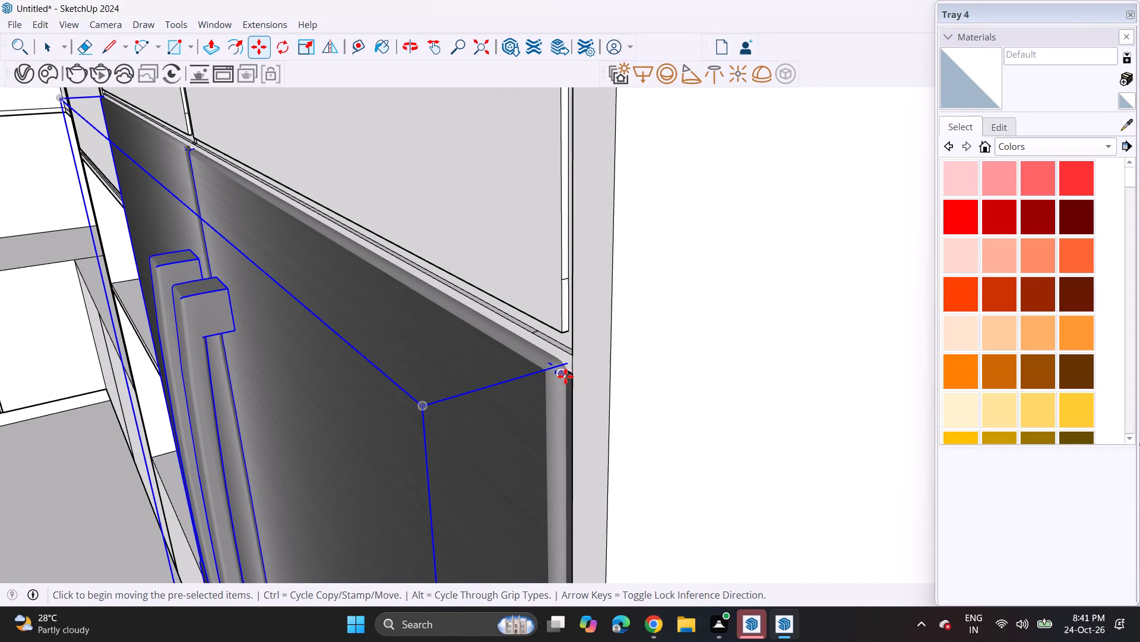
pyautogui.click(565, 376)
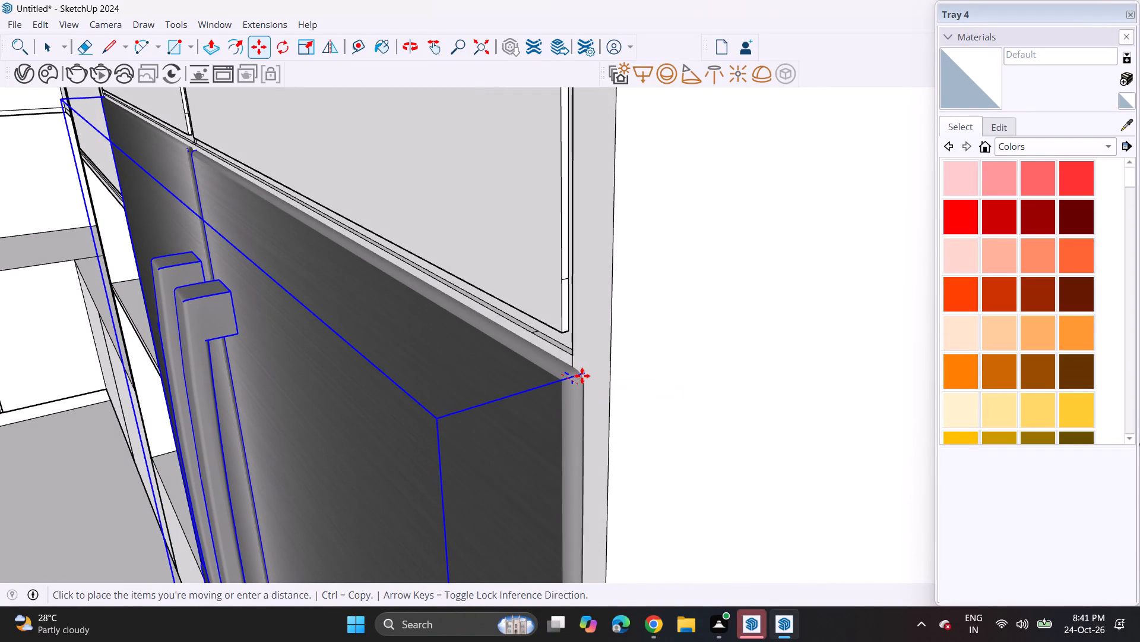
pyautogui.click(577, 372)
# Deselect the fridge and examine its fit in the niche below the two small cabinets.
pyautogui.scroll(1, 192, 478)
pyautogui.moveTo(192, 478); pyautogui.dragTo(460, 302, button='middle')
pyautogui.scroll(1, 460, 302)
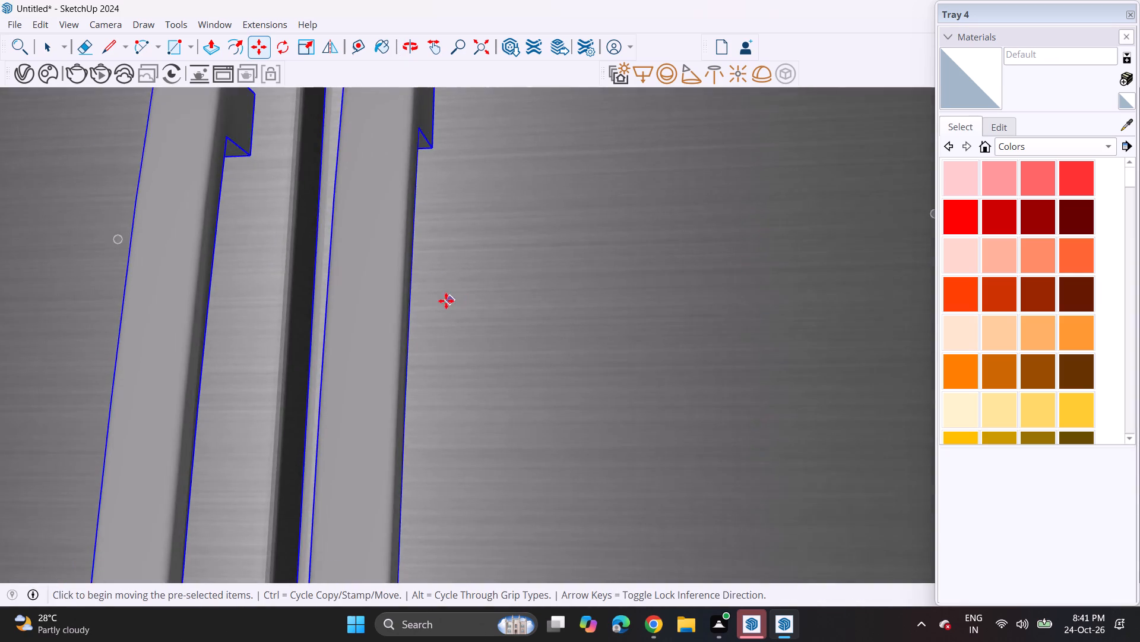
pyautogui.scroll(-15, 437, 300)
pyautogui.moveTo(224, 325); pyautogui.dragTo(305, 439, button='middle')
pyautogui.scroll(-13, 278, 379)
pyautogui.scroll(1, 293, 394)
pyautogui.scroll(-3, 293, 394)
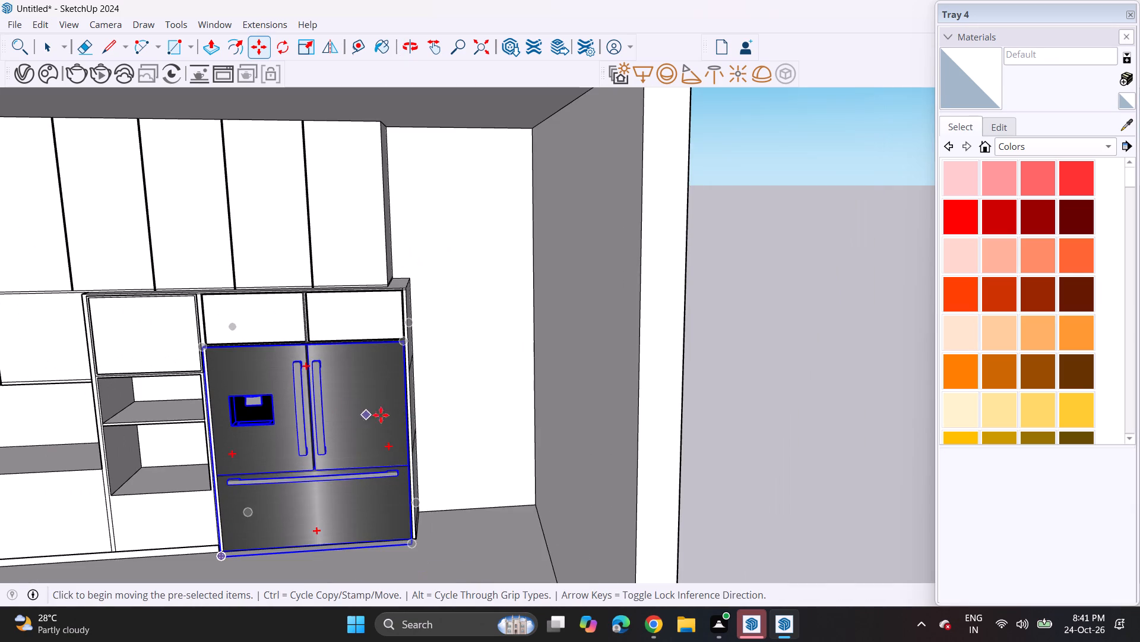
pyautogui.press('space')
pyautogui.click(444, 397)
pyautogui.moveTo(332, 456); pyautogui.dragTo(370, 418, button='middle')
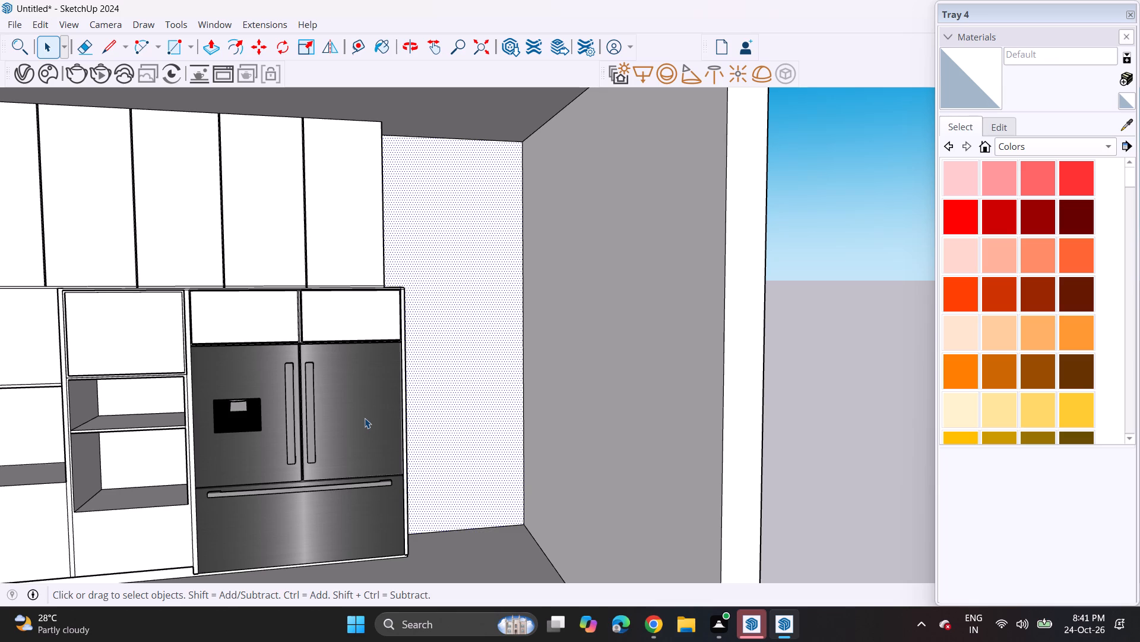
pyautogui.scroll(1, 365, 418)
pyautogui.scroll(-1, 365, 418)
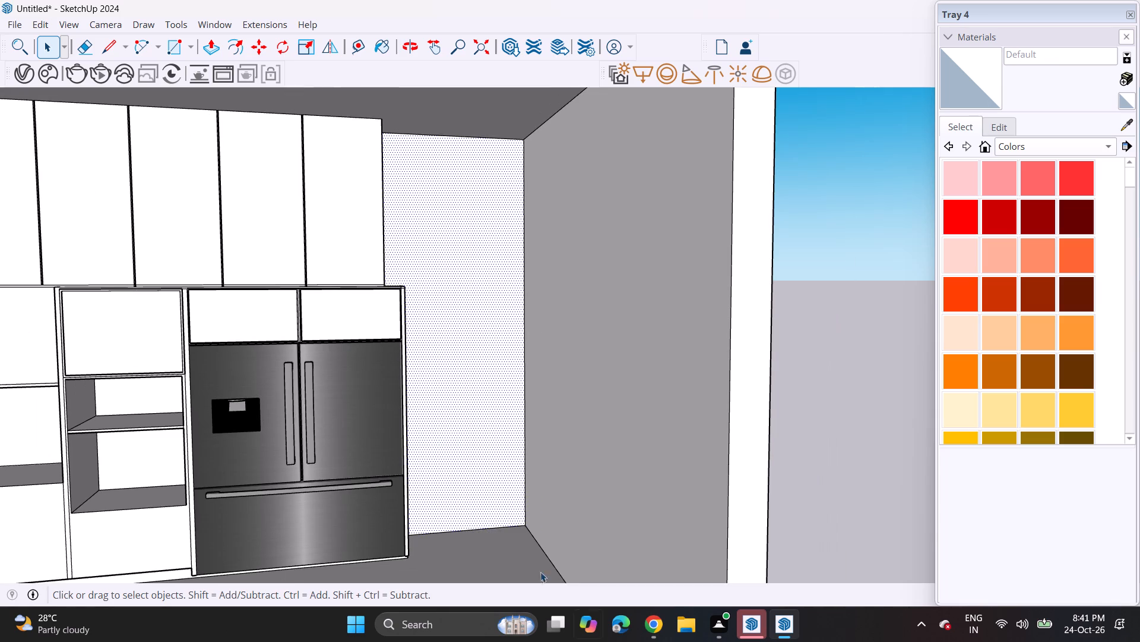
# Import the Oven model from Downloads and place it at the lower open compartment beside the fridge.
pyautogui.click(18, 27)
pyautogui.click(39, 232)
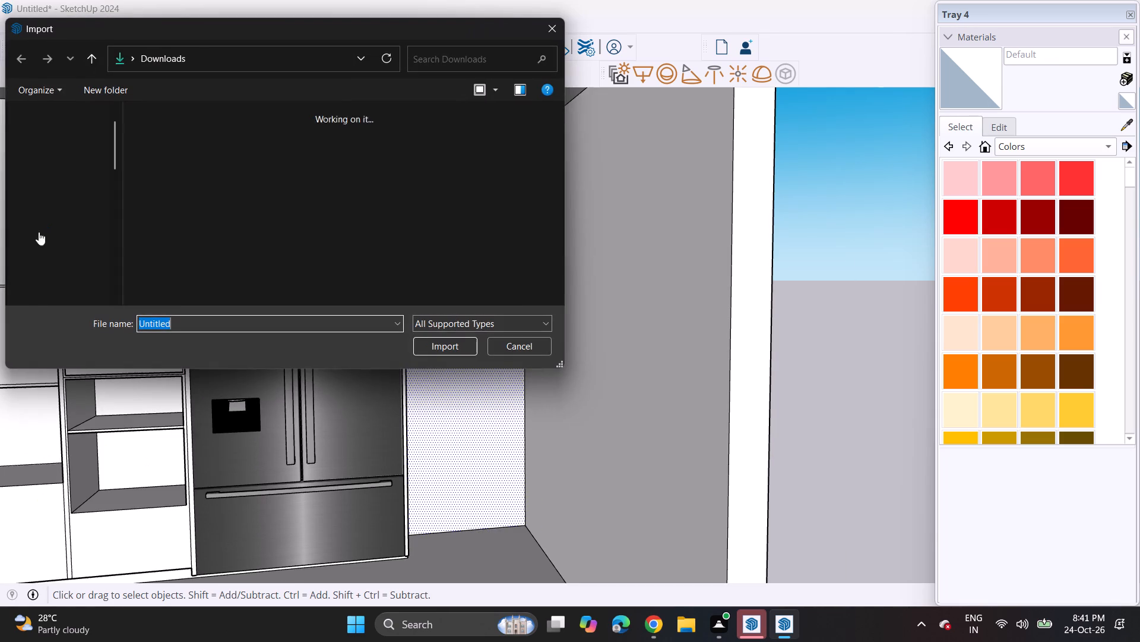
pyautogui.scroll(-2, 408, 177)
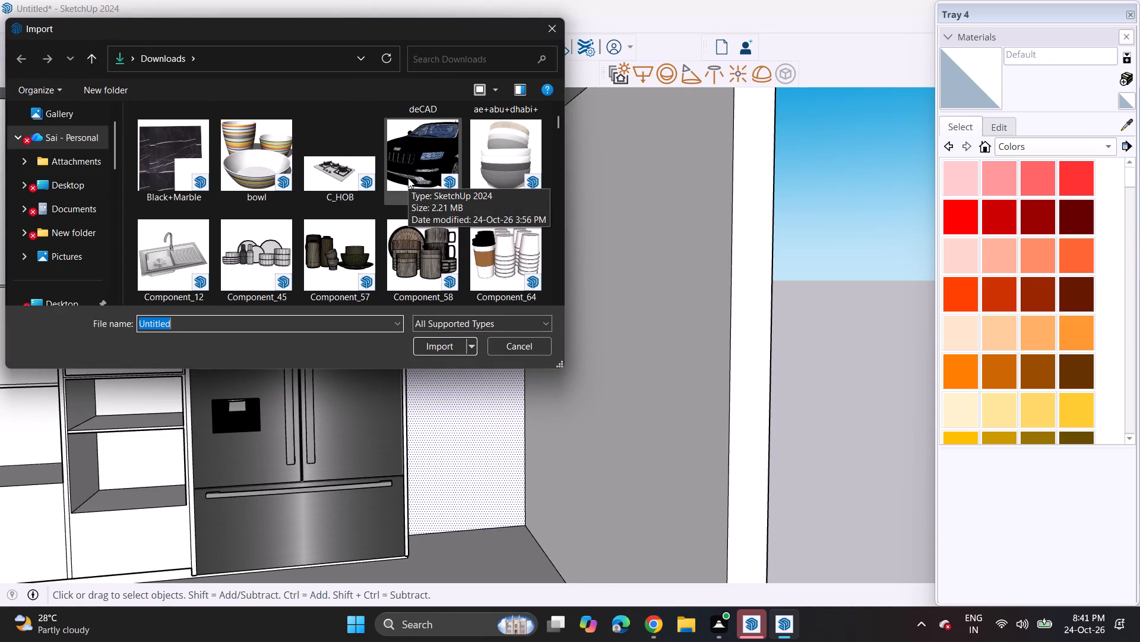
pyautogui.scroll(-5, 408, 178)
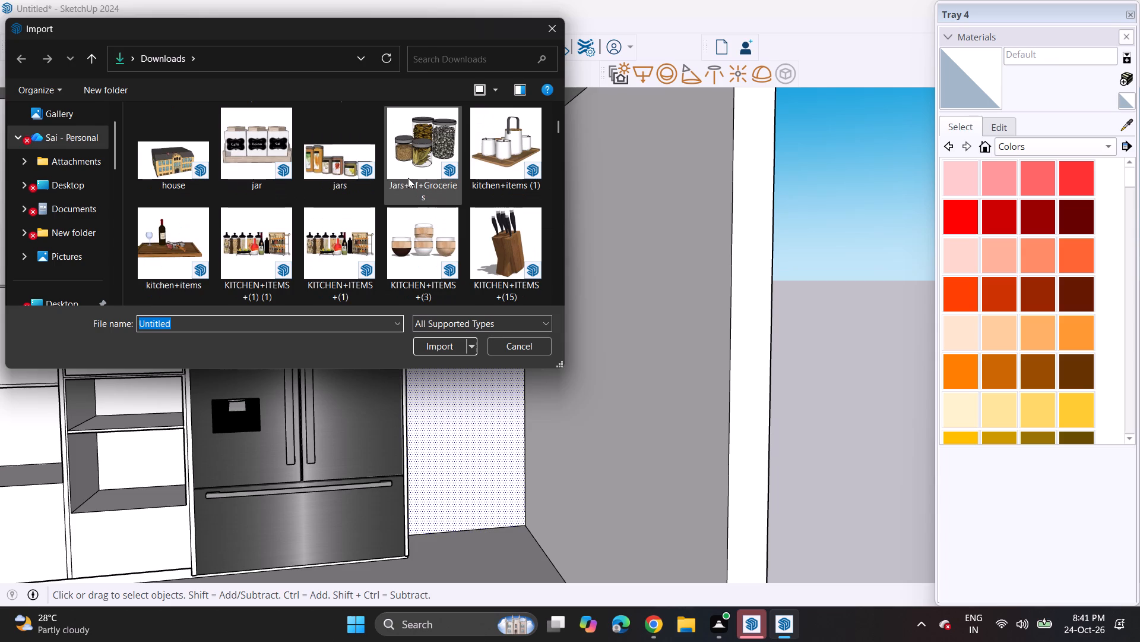
pyautogui.scroll(-3, 408, 178)
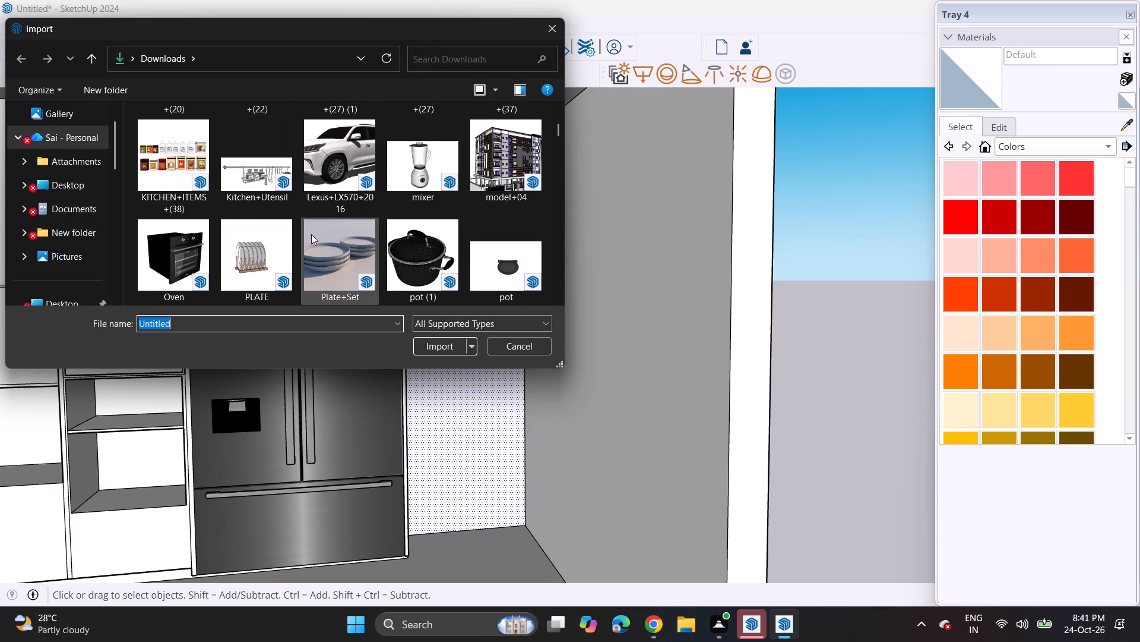
pyautogui.click(184, 232)
pyautogui.click(438, 347)
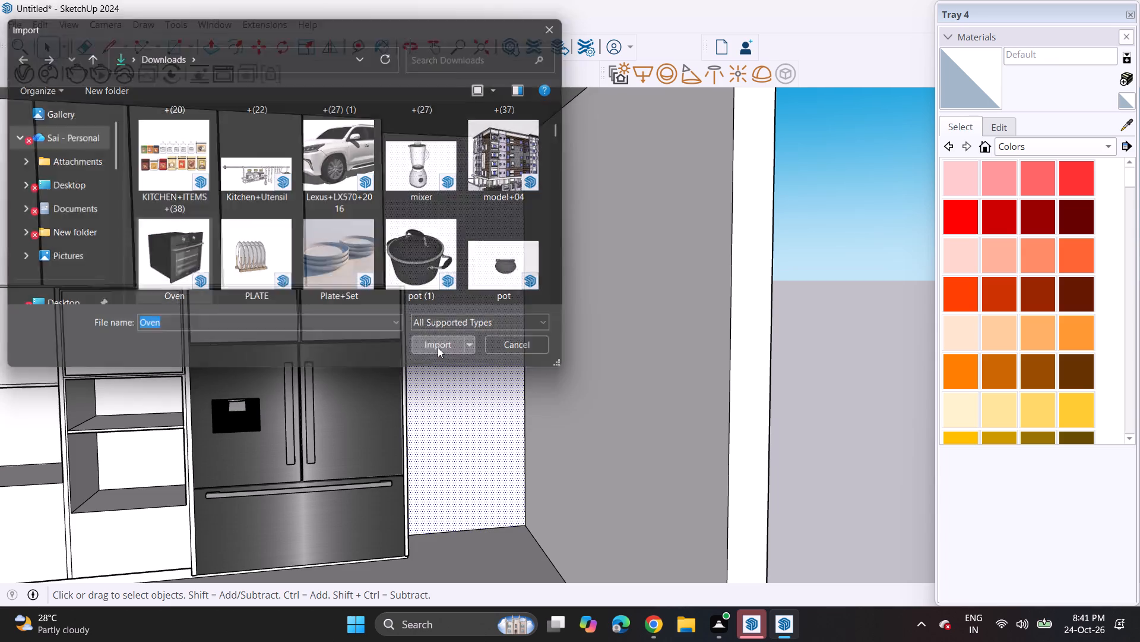
pyautogui.click(720, 345)
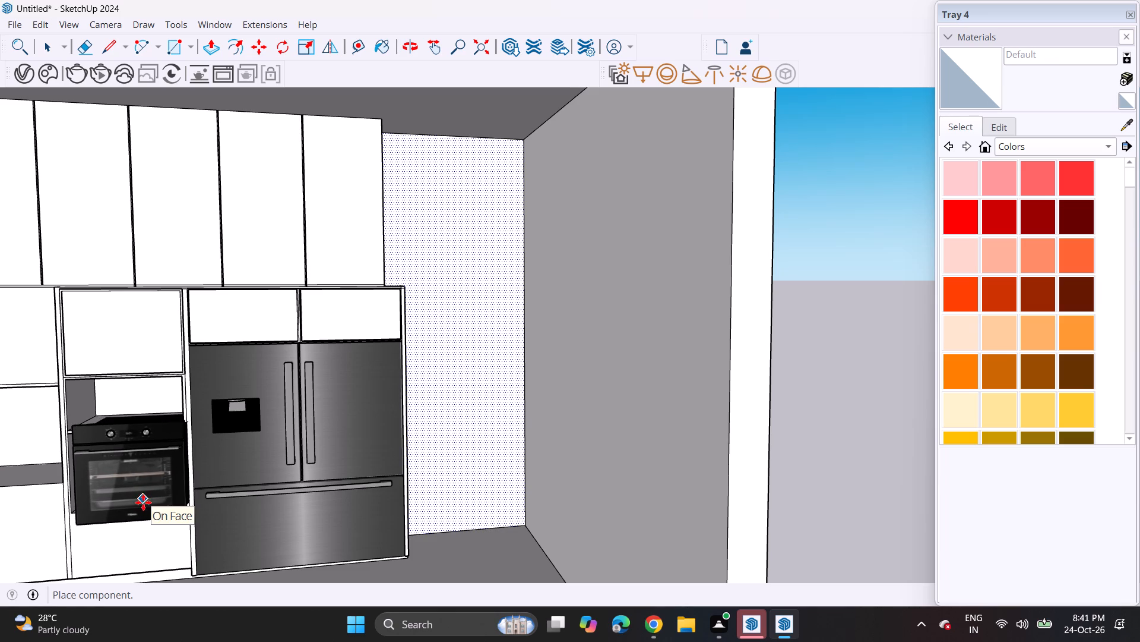
pyautogui.click(142, 498)
# Move the oven by its bottom front corner onto the inner edge of the compartment's side panel.
pyautogui.moveTo(142, 498); pyautogui.dragTo(243, 492, button='middle')
pyautogui.keyDown('shift'); pyautogui.moveTo(169, 486); pyautogui.dragTo(390, 396, button='middle'); pyautogui.keyUp('shift')
pyautogui.moveTo(223, 451); pyautogui.dragTo(362, 470, button='middle')
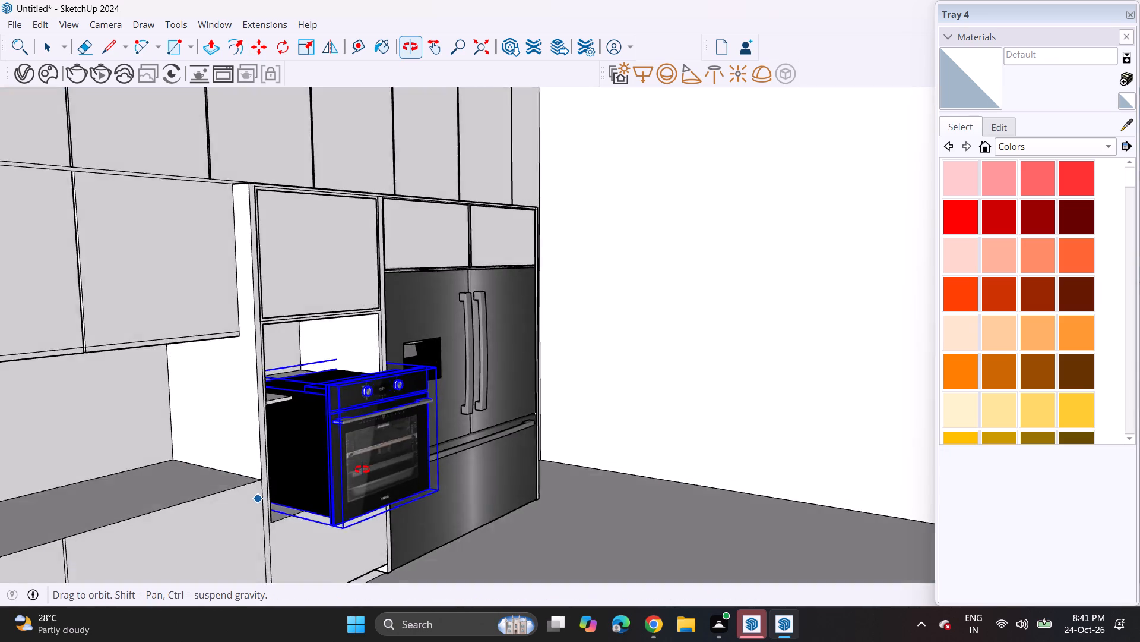
pyautogui.moveTo(362, 470); pyautogui.dragTo(331, 432, button='middle')
pyautogui.scroll(2, 262, 506)
pyautogui.scroll(-1, 262, 506)
pyautogui.scroll(5, 264, 504)
pyautogui.scroll(3, 321, 486)
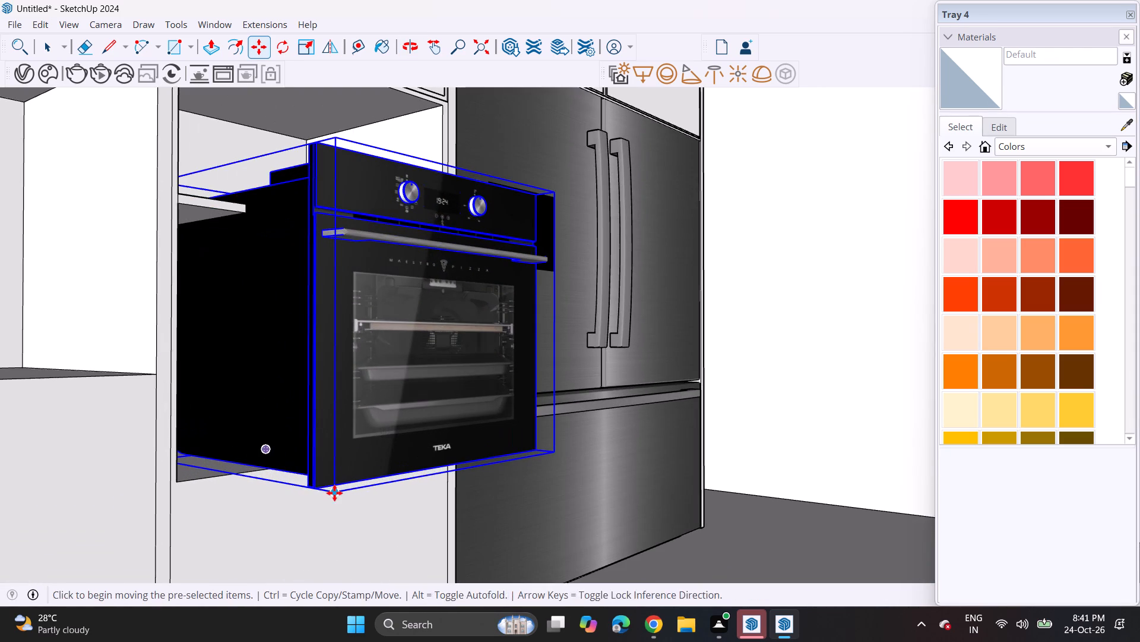
pyautogui.click(315, 491)
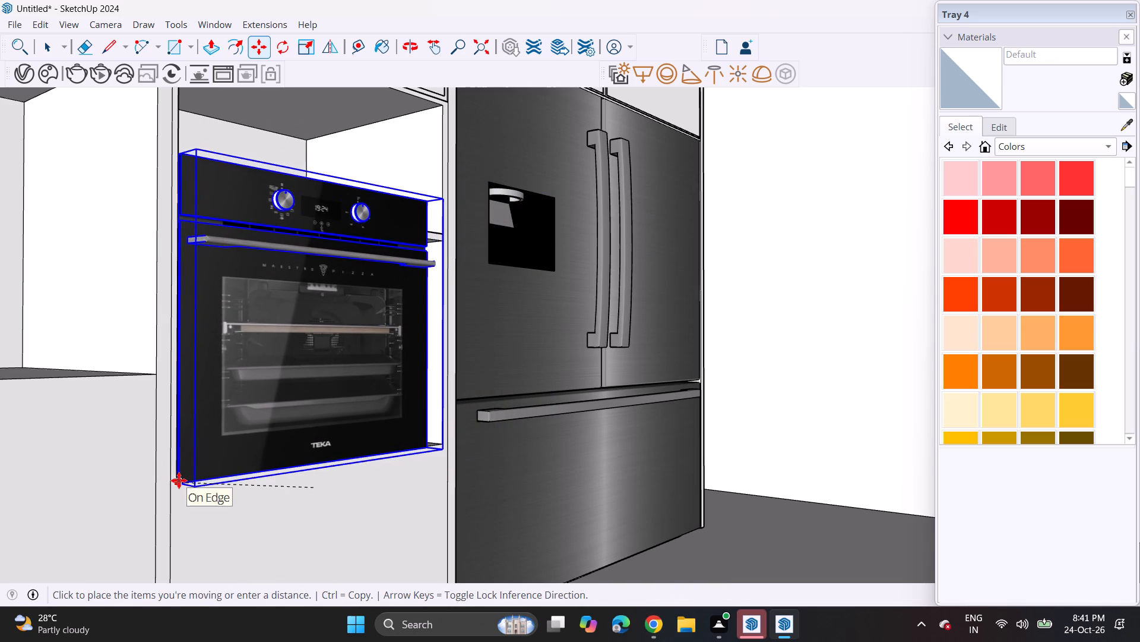
pyautogui.click(179, 480)
# Move the oven down so its top sits just below the shelf dividing the two open compartments.
pyautogui.moveTo(338, 344); pyautogui.dragTo(296, 641, button='middle')
pyautogui.moveTo(394, 547); pyautogui.dragTo(200, 427, button='middle')
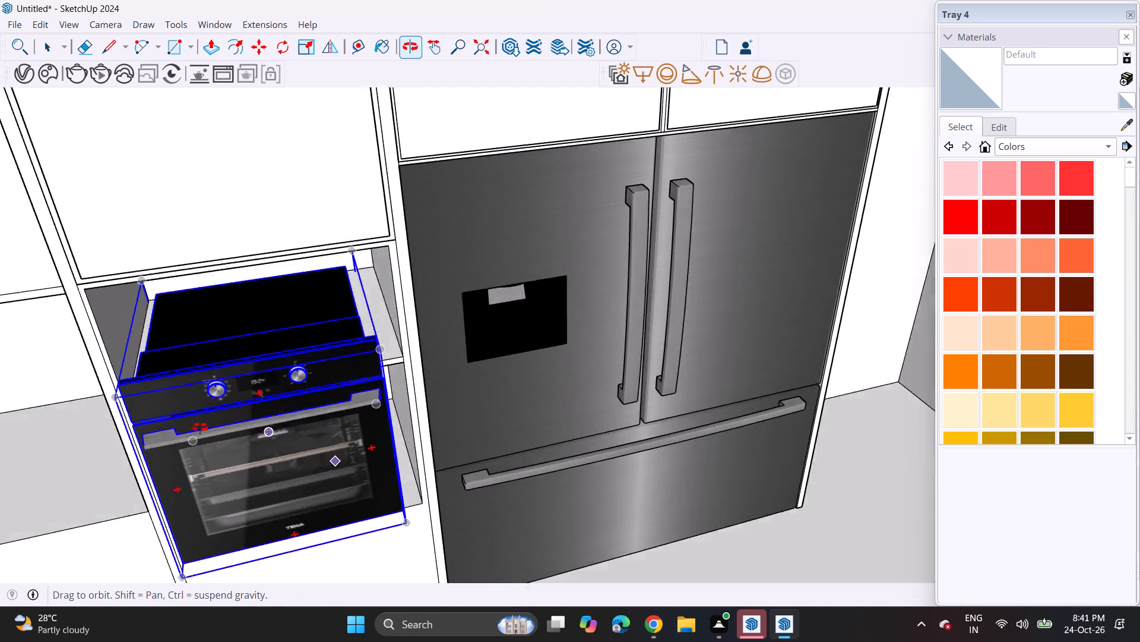
pyautogui.moveTo(200, 427); pyautogui.dragTo(37, 323, button='middle')
pyautogui.scroll(3, 294, 384)
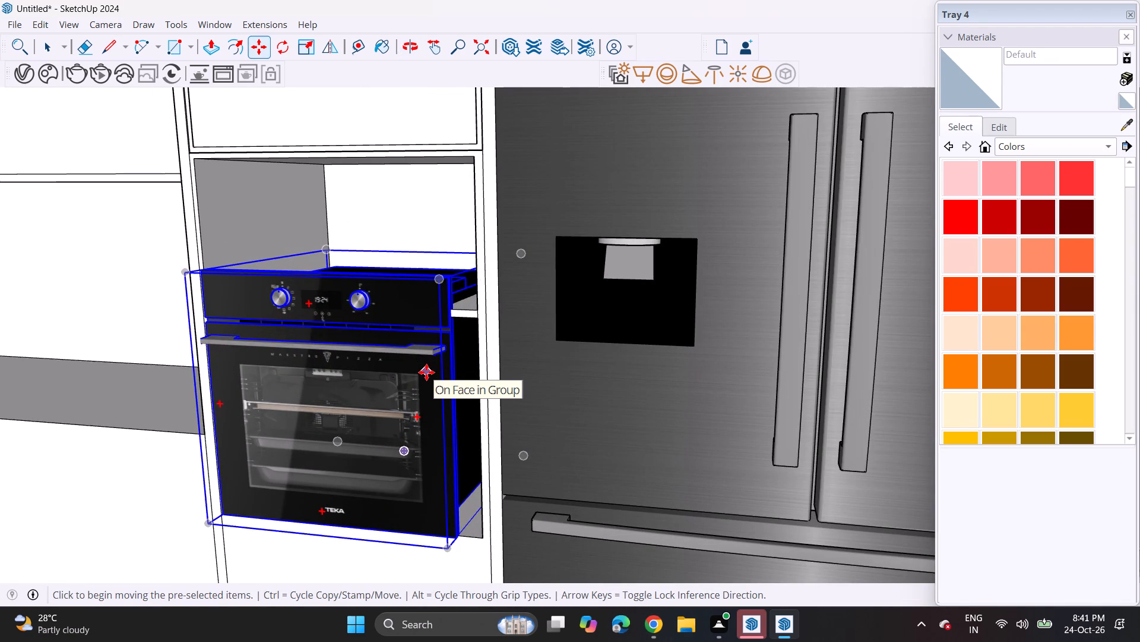
pyautogui.scroll(-4, 426, 372)
pyautogui.scroll(1, 426, 372)
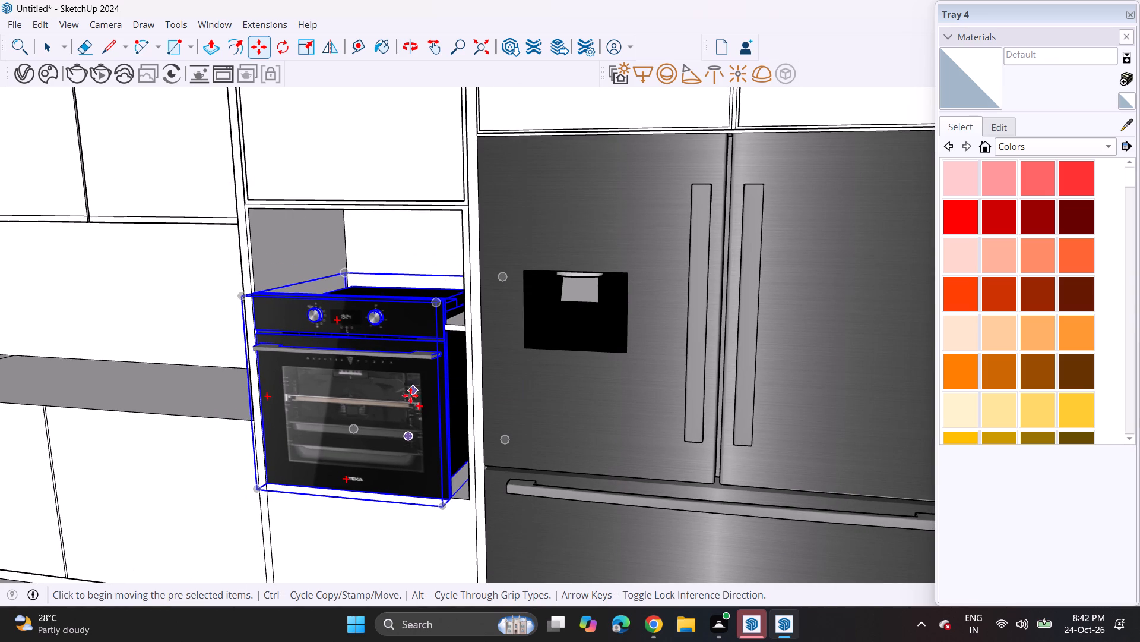
pyautogui.click(343, 350)
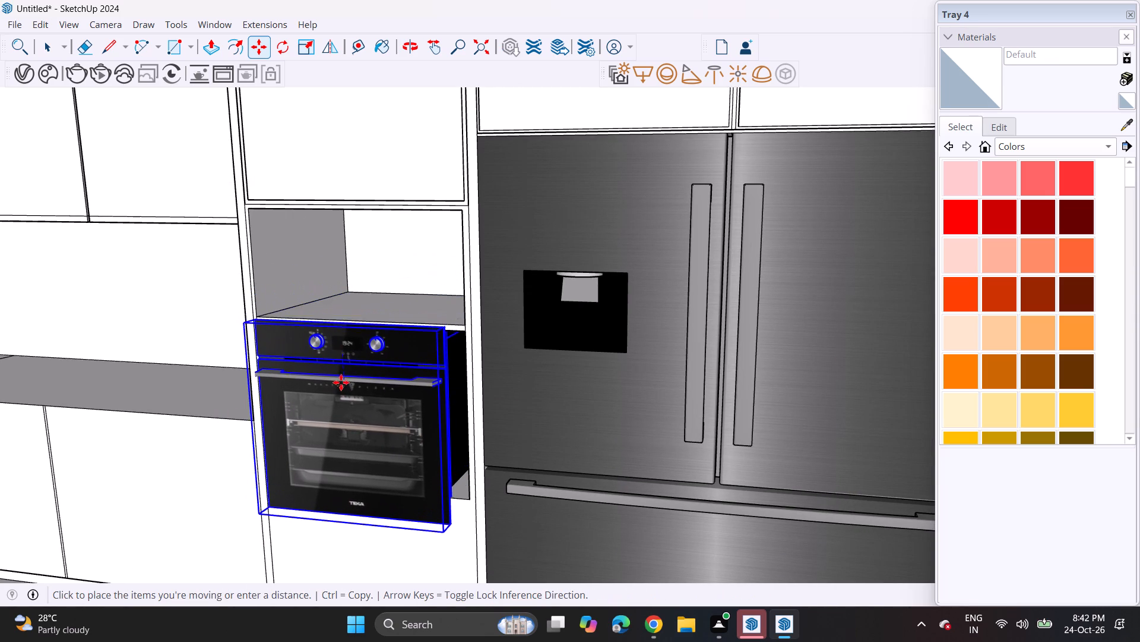
pyautogui.click(338, 385)
# Move the oven by its top front corner up against the underside of the shelf dividing the two open compartments.
pyautogui.moveTo(407, 347); pyautogui.dragTo(264, 447, button='middle')
pyautogui.scroll(9, 433, 316)
pyautogui.scroll(-1, 439, 338)
pyautogui.scroll(10, 439, 338)
pyautogui.scroll(-1, 444, 322)
pyautogui.scroll(4, 444, 322)
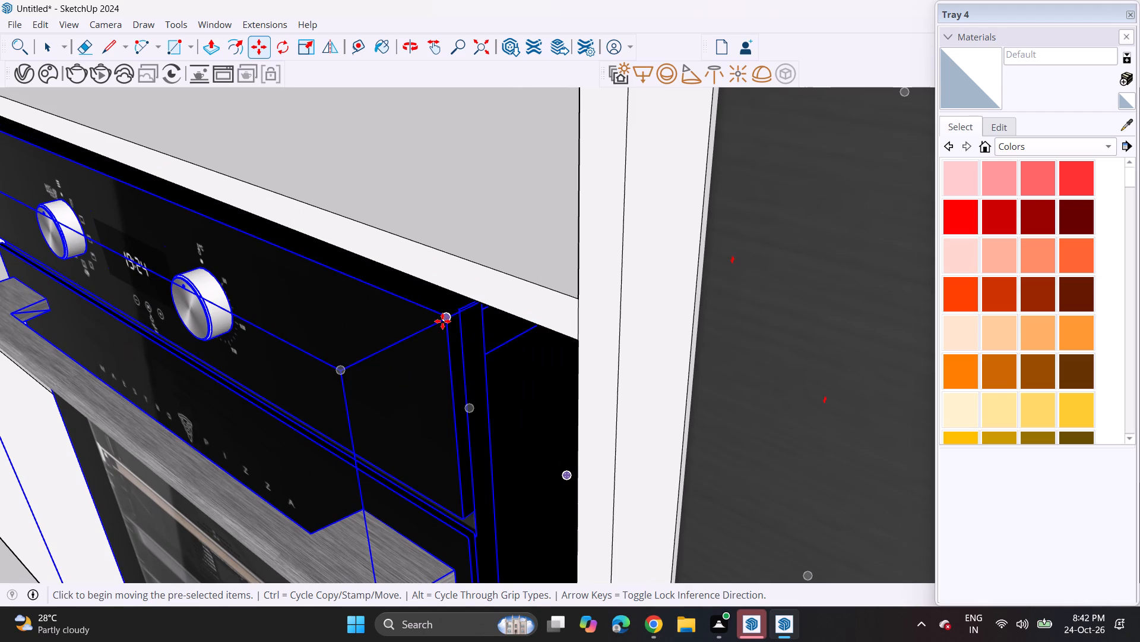
pyautogui.click(442, 322)
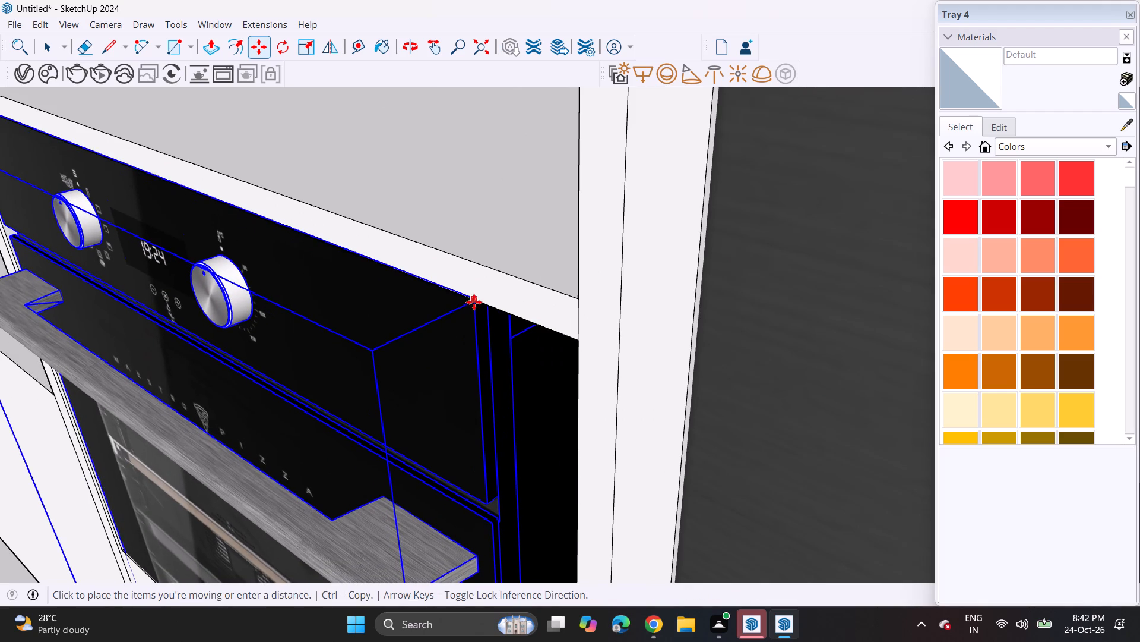
pyautogui.click(475, 302)
# Scale the oven's width so its side meets the compartment's side panel next to the fridge, and deselect it.
pyautogui.moveTo(421, 373); pyautogui.dragTo(636, 265, button='middle')
pyautogui.scroll(-6, 602, 285)
pyautogui.moveTo(598, 420); pyautogui.dragTo(512, 420, button='middle')
pyautogui.scroll(-3, 505, 420)
pyautogui.scroll(2, 486, 420)
pyautogui.scroll(-2, 486, 420)
pyautogui.scroll(1, 486, 420)
pyautogui.scroll(-1, 486, 420)
pyautogui.scroll(-4, 467, 467)
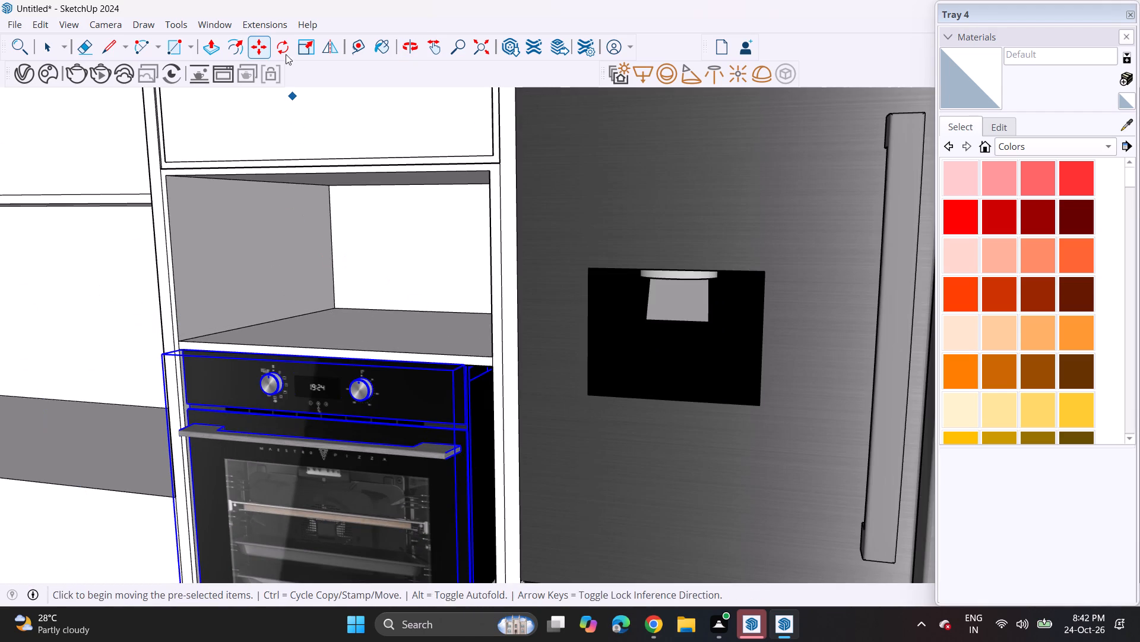
pyautogui.click(313, 44)
pyautogui.moveTo(384, 476); pyautogui.dragTo(419, 495, button='middle')
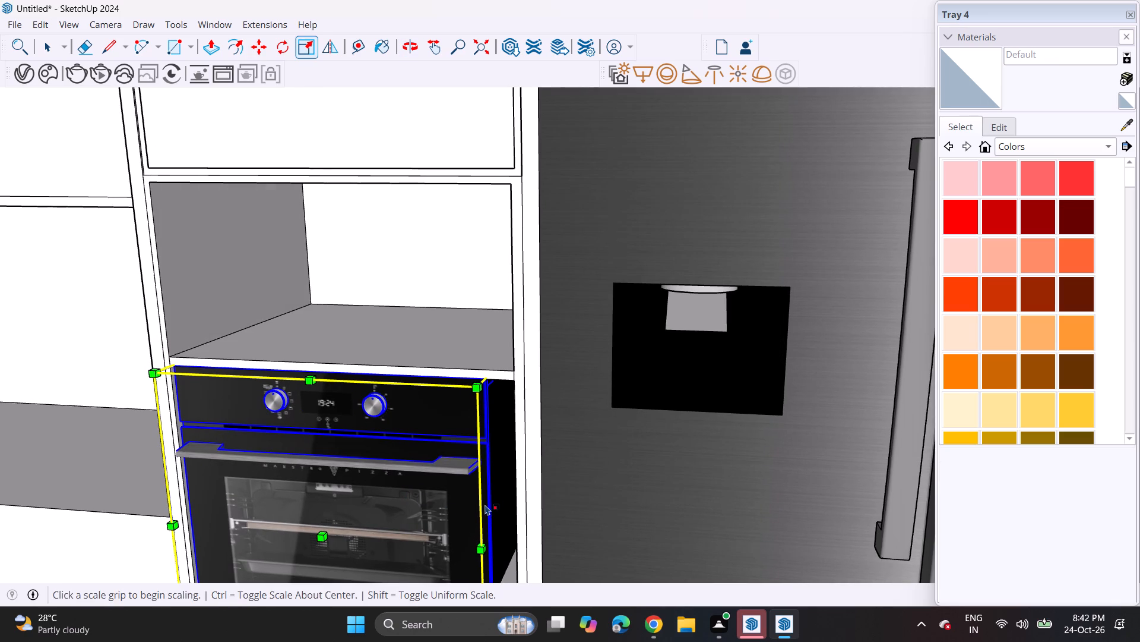
pyautogui.moveTo(493, 499); pyautogui.dragTo(527, 509, button='middle')
pyautogui.click(527, 487)
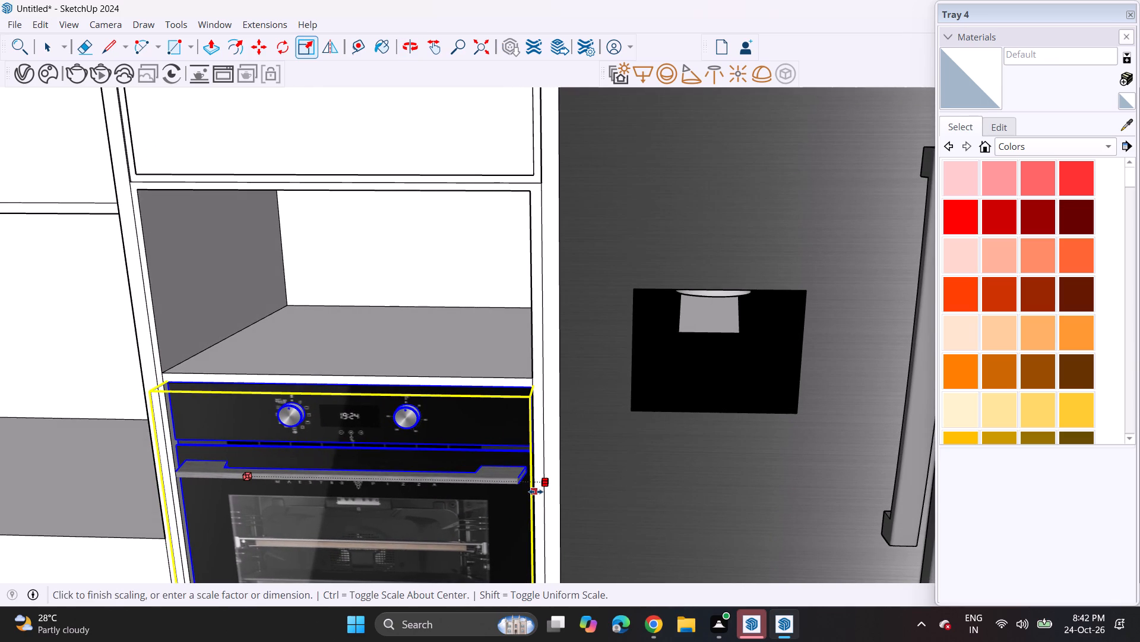
pyautogui.click(536, 492)
pyautogui.press('space')
pyautogui.click(555, 384)
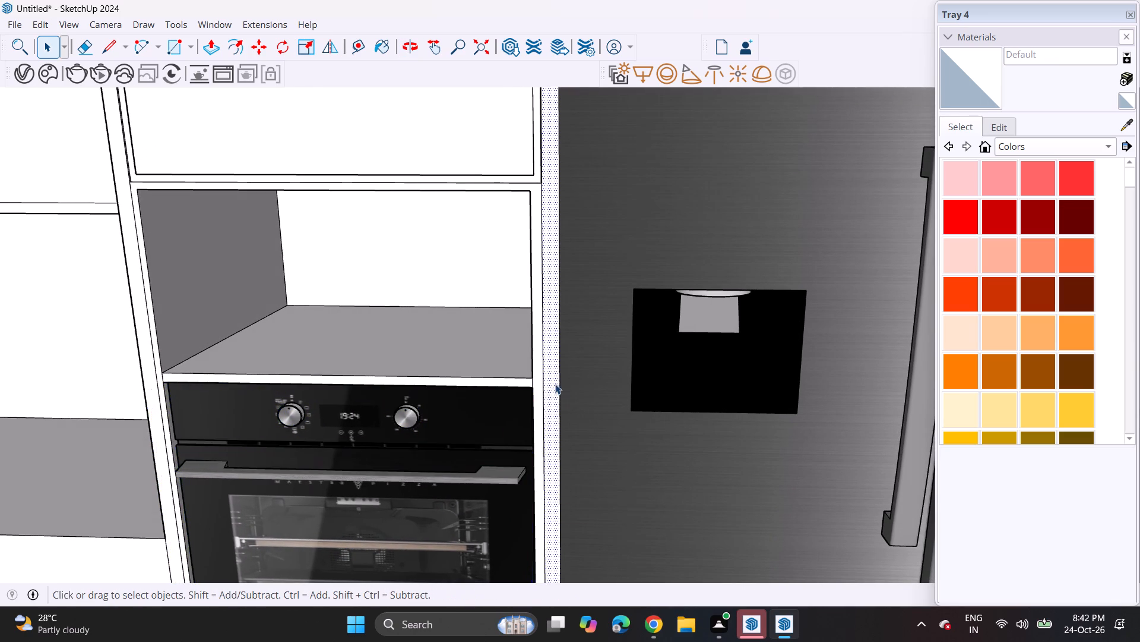
# Scale the oven's height from its bottom so it ends at the lower edge of its open compartment.
pyautogui.scroll(1, 499, 503)
pyautogui.moveTo(499, 502); pyautogui.dragTo(521, 409, button='middle')
pyautogui.scroll(2, 521, 409)
pyautogui.scroll(-18, 503, 405)
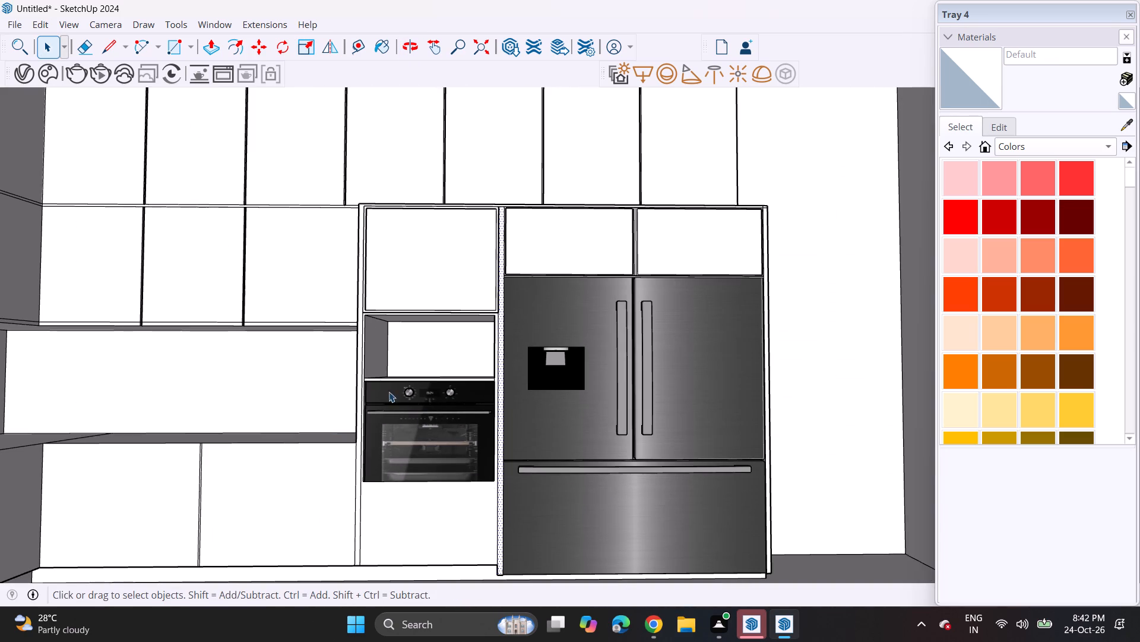
pyautogui.click(441, 459)
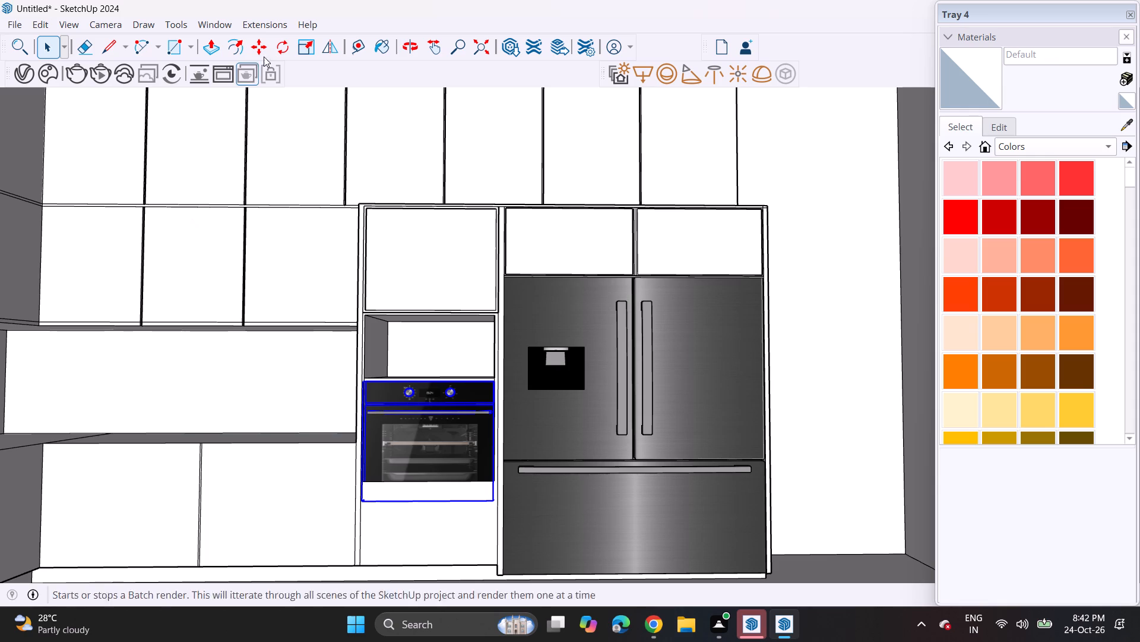
pyautogui.click(307, 48)
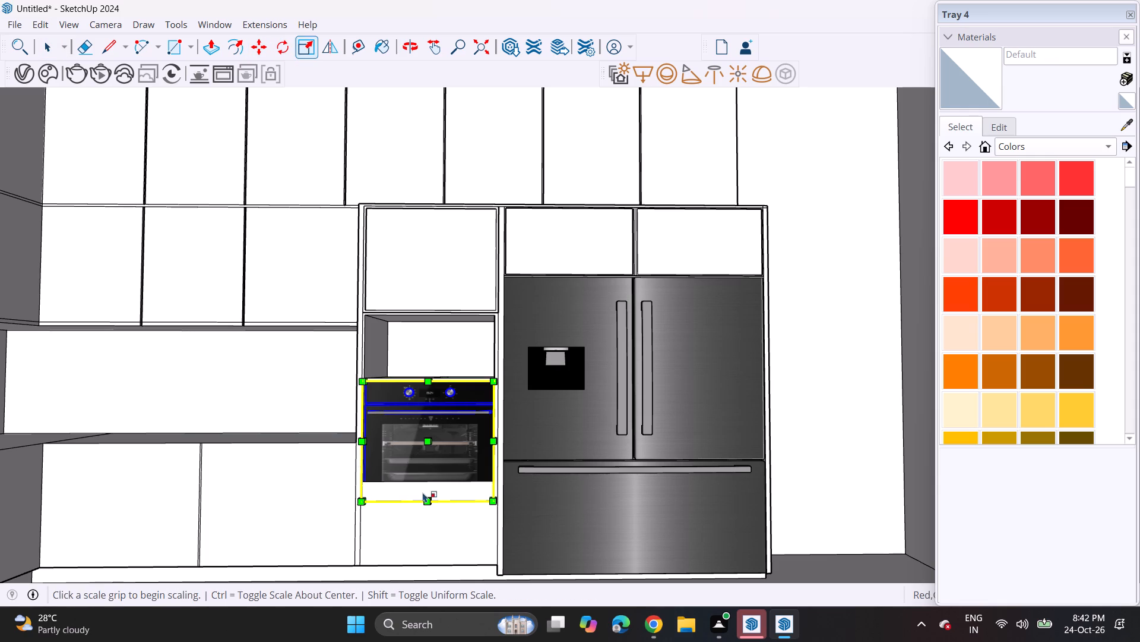
pyautogui.click(438, 493)
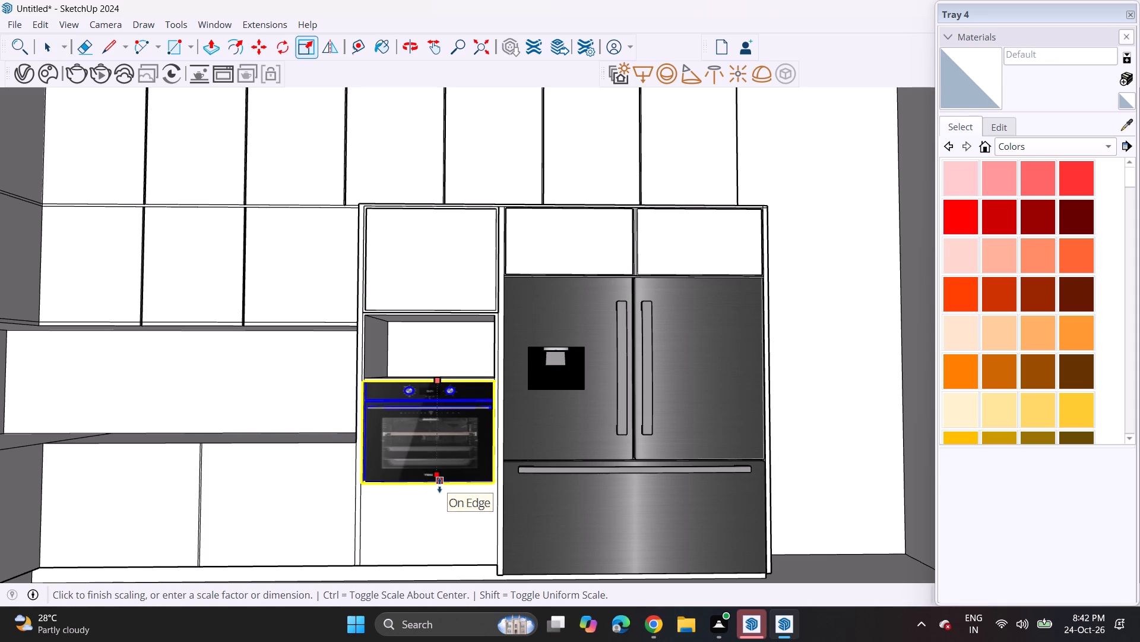
pyautogui.click(439, 485)
pyautogui.press('space')
pyautogui.click(459, 345)
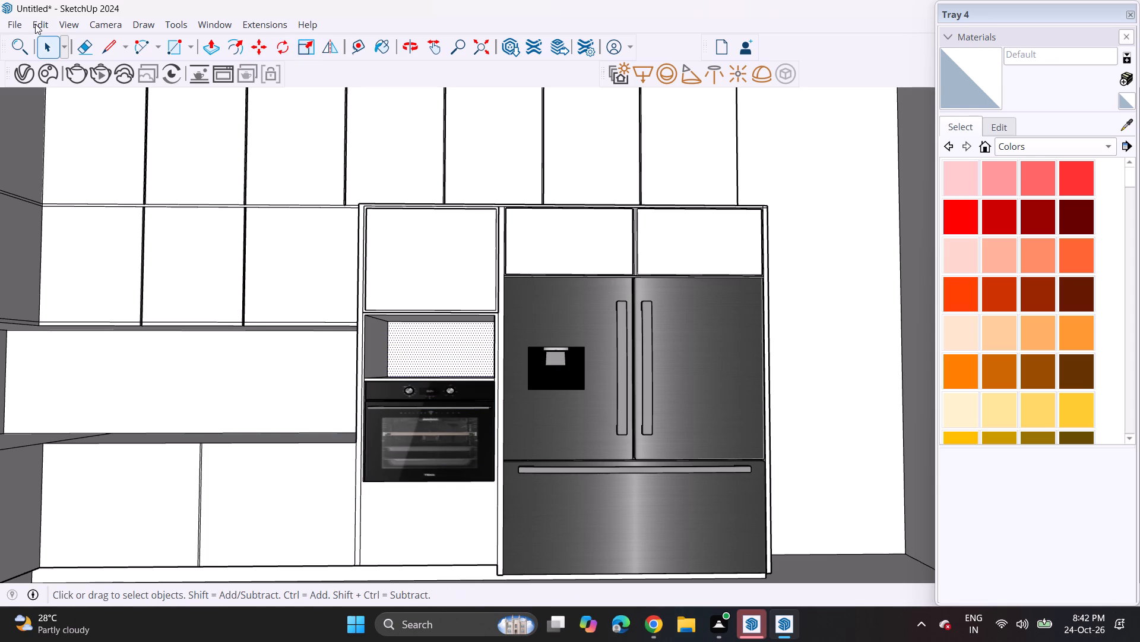
# Import the ZSA1202RSS_DC microwave model from Downloads and place it near the oven cabinet.
pyautogui.click(17, 26)
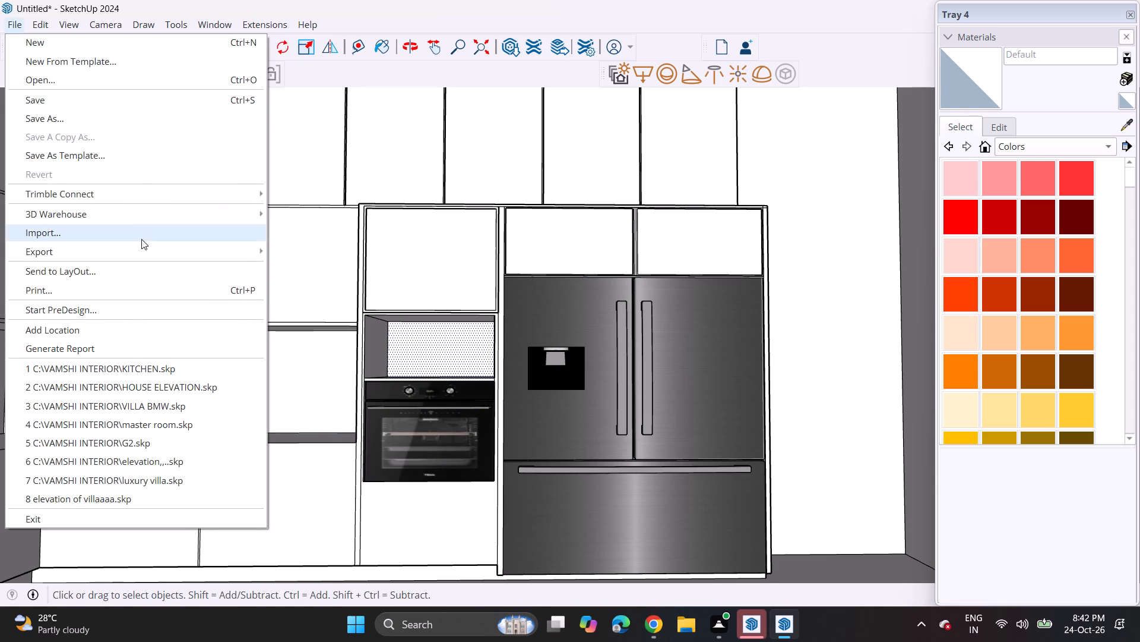
pyautogui.click(138, 231)
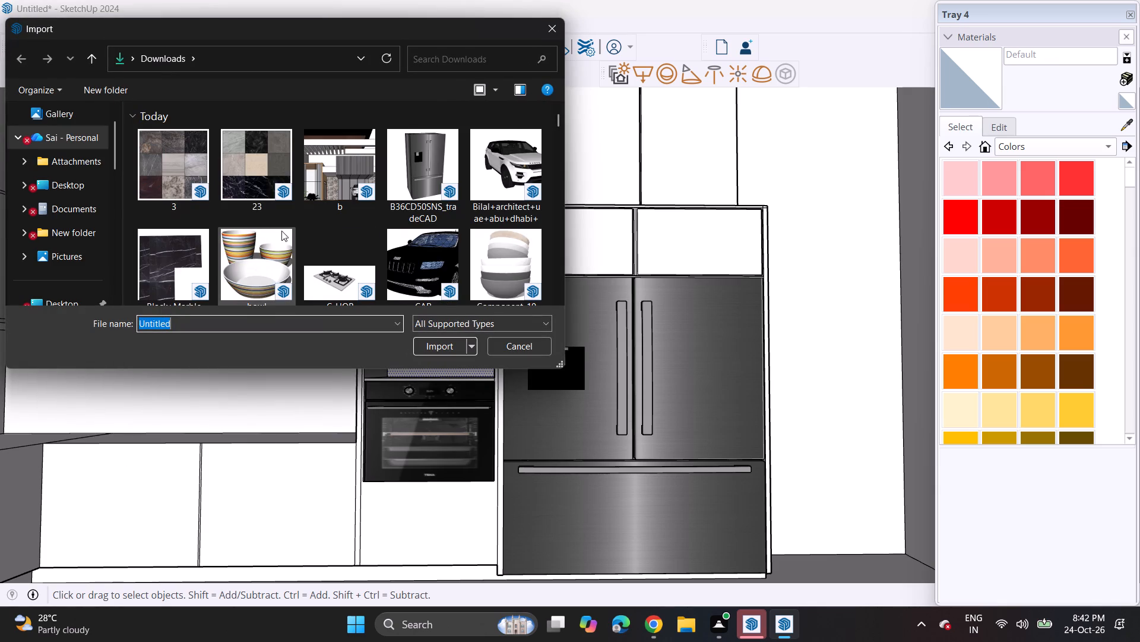
pyautogui.scroll(-3, 281, 231)
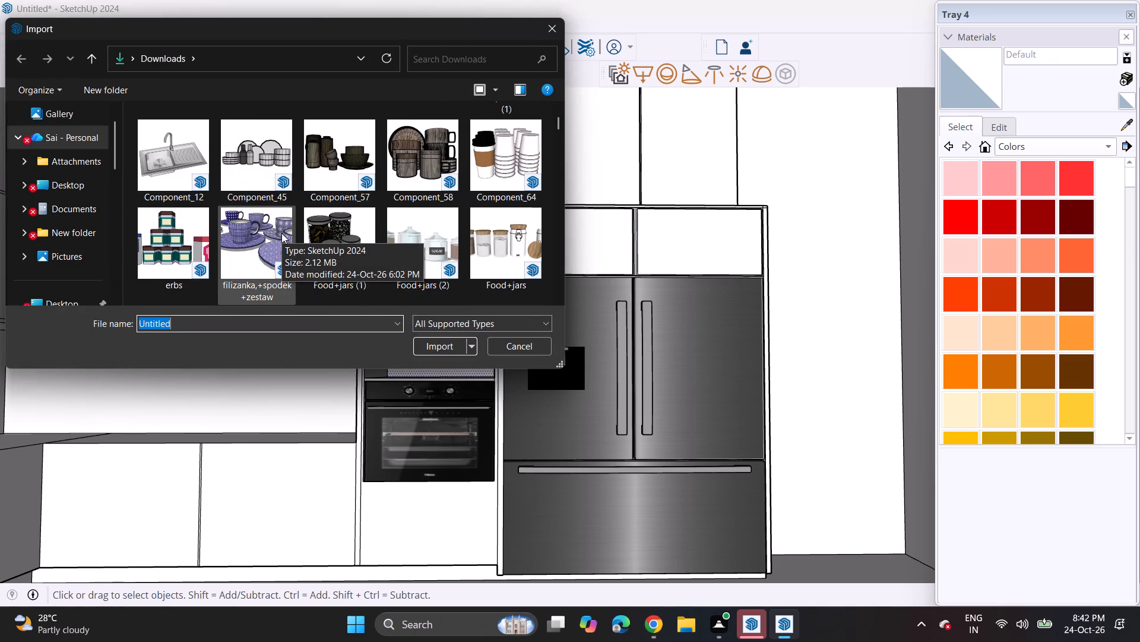
pyautogui.scroll(-4, 281, 233)
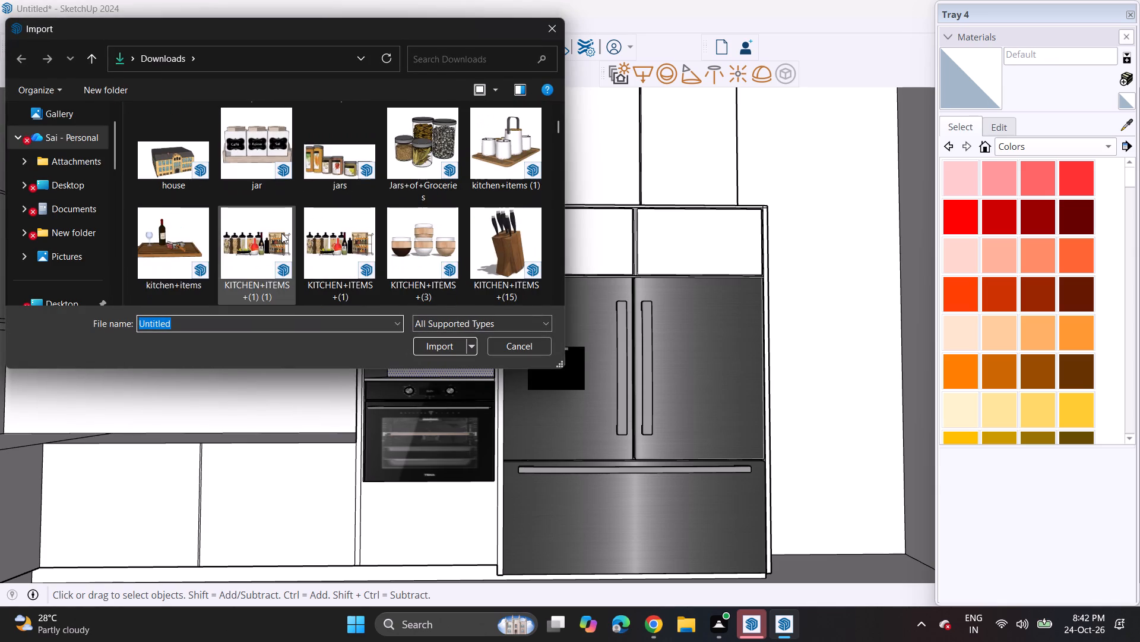
pyautogui.scroll(-2, 281, 233)
pyautogui.scroll(3, 281, 233)
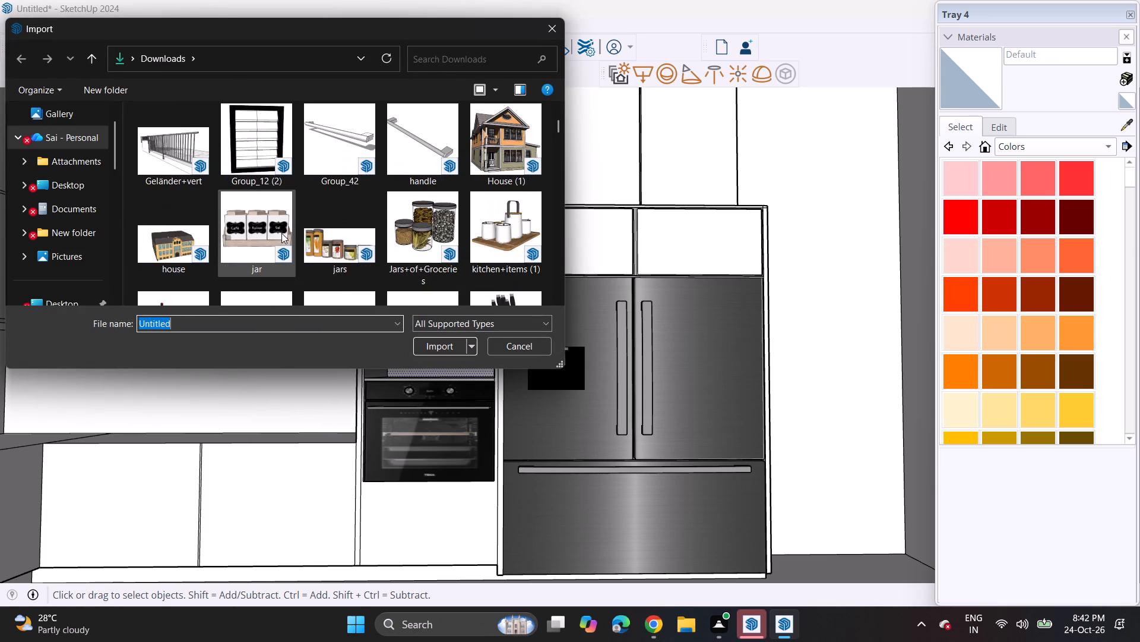
pyautogui.scroll(2, 281, 233)
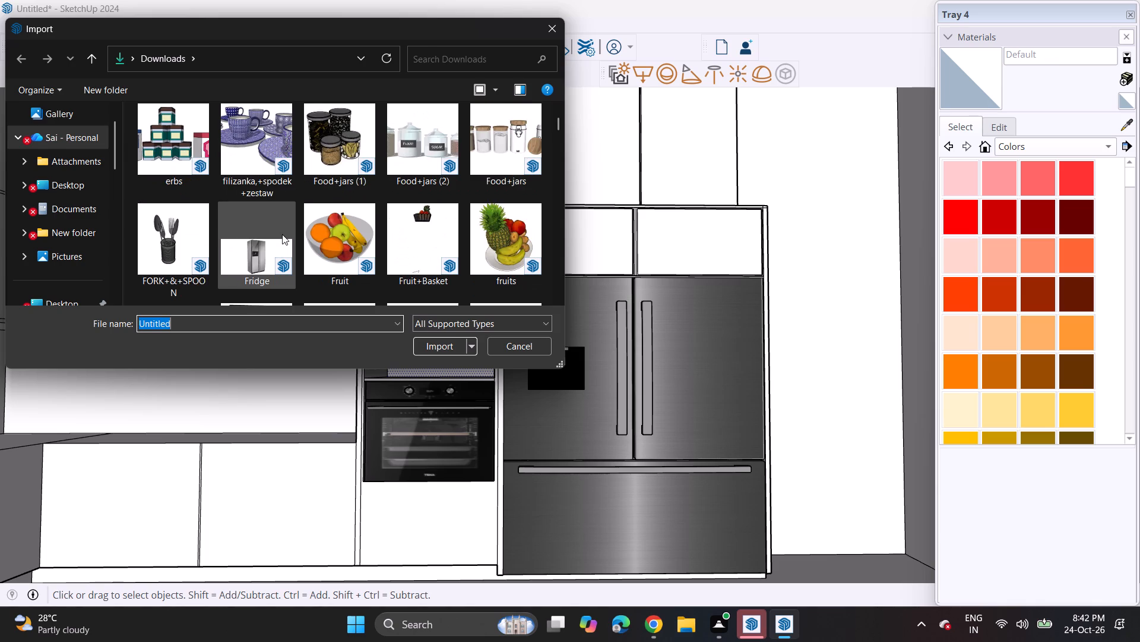
pyautogui.scroll(2, 282, 234)
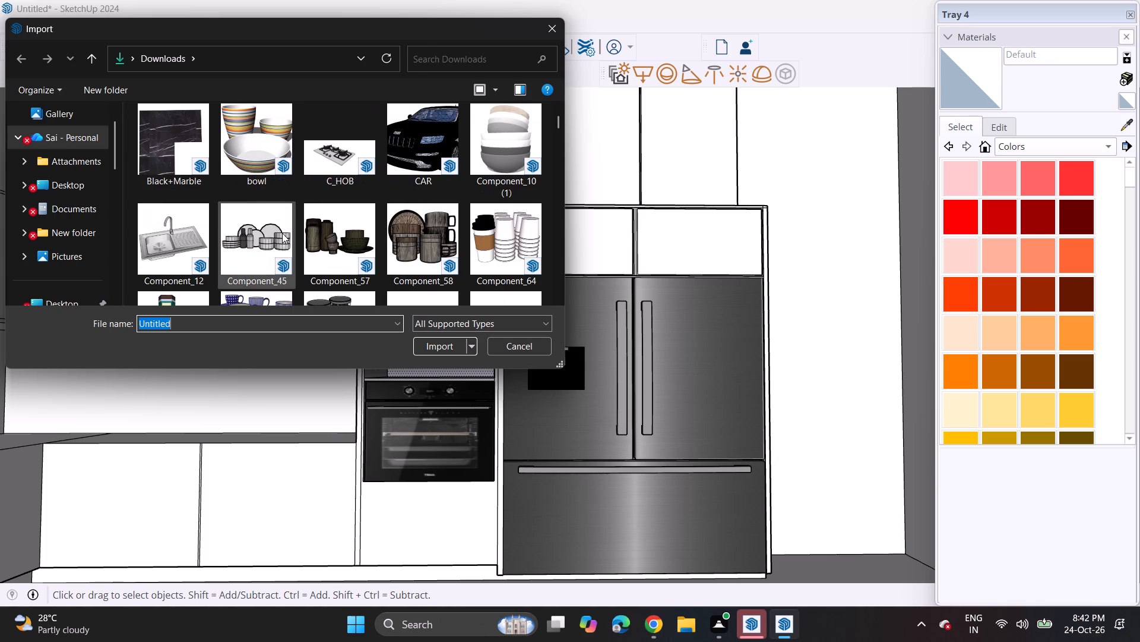
pyautogui.scroll(1, 282, 233)
pyautogui.scroll(-4, 282, 233)
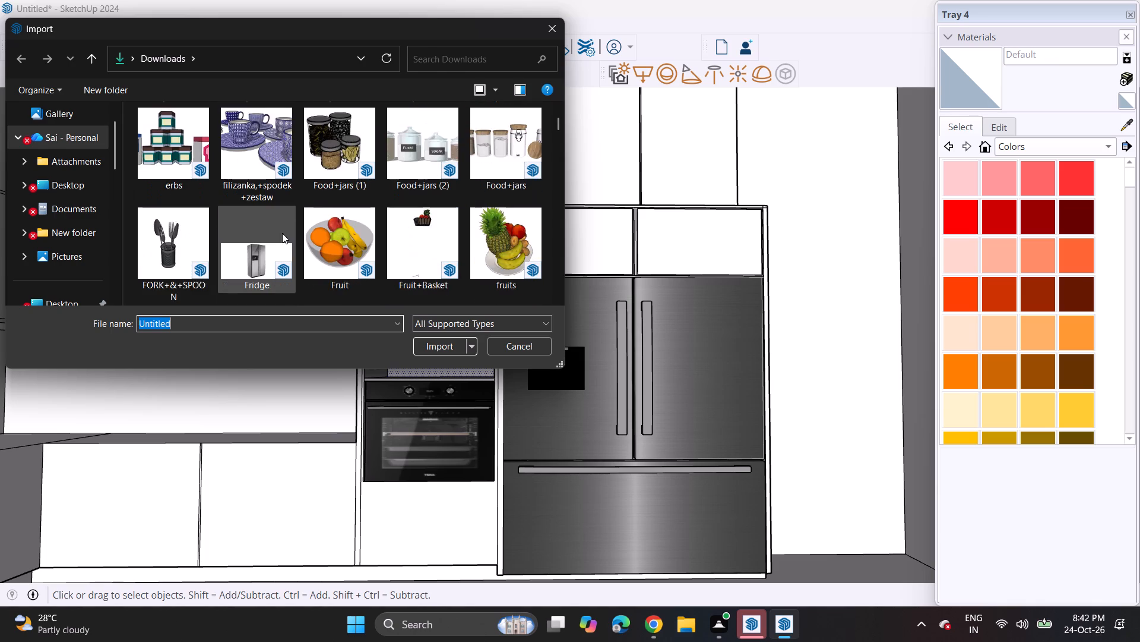
pyautogui.scroll(-6, 282, 233)
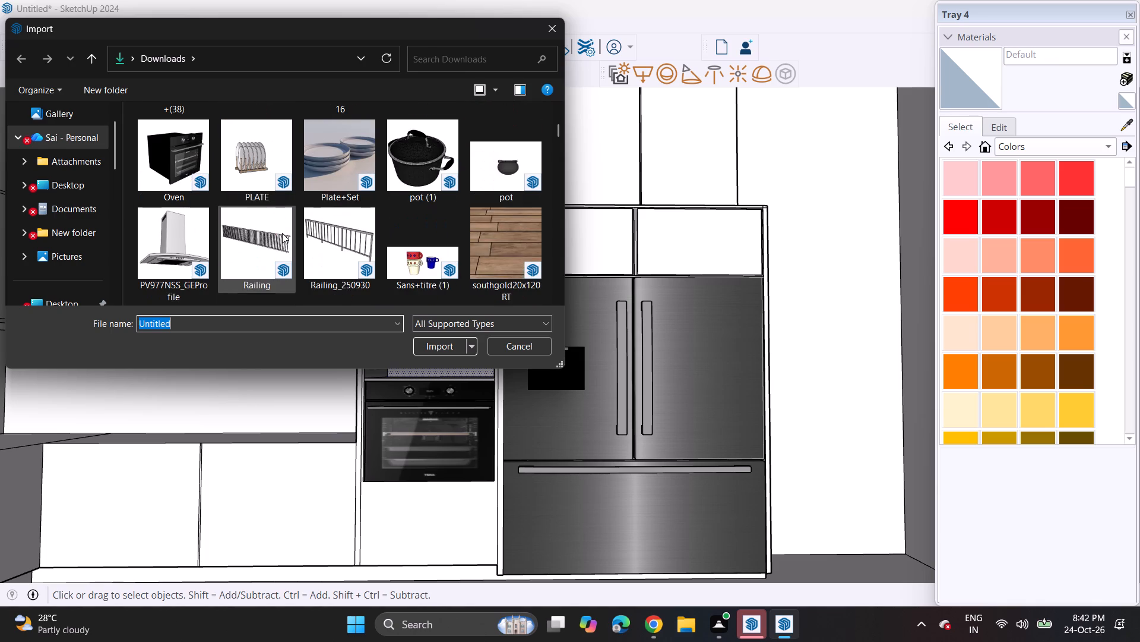
pyautogui.scroll(-3, 282, 233)
pyautogui.scroll(1, 282, 233)
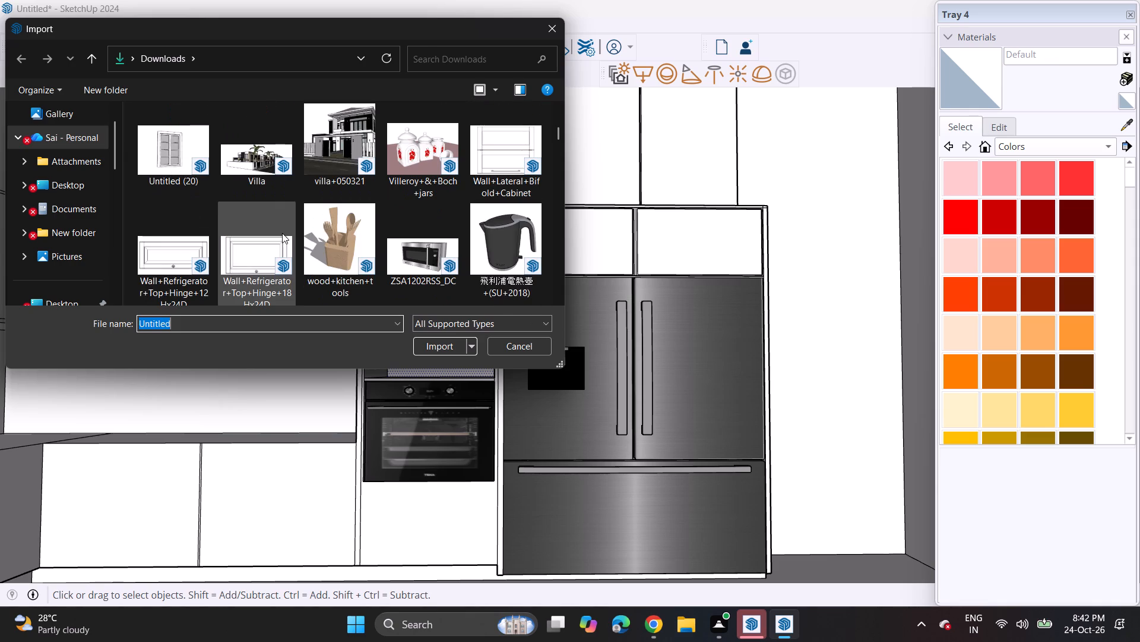
pyautogui.click(432, 245)
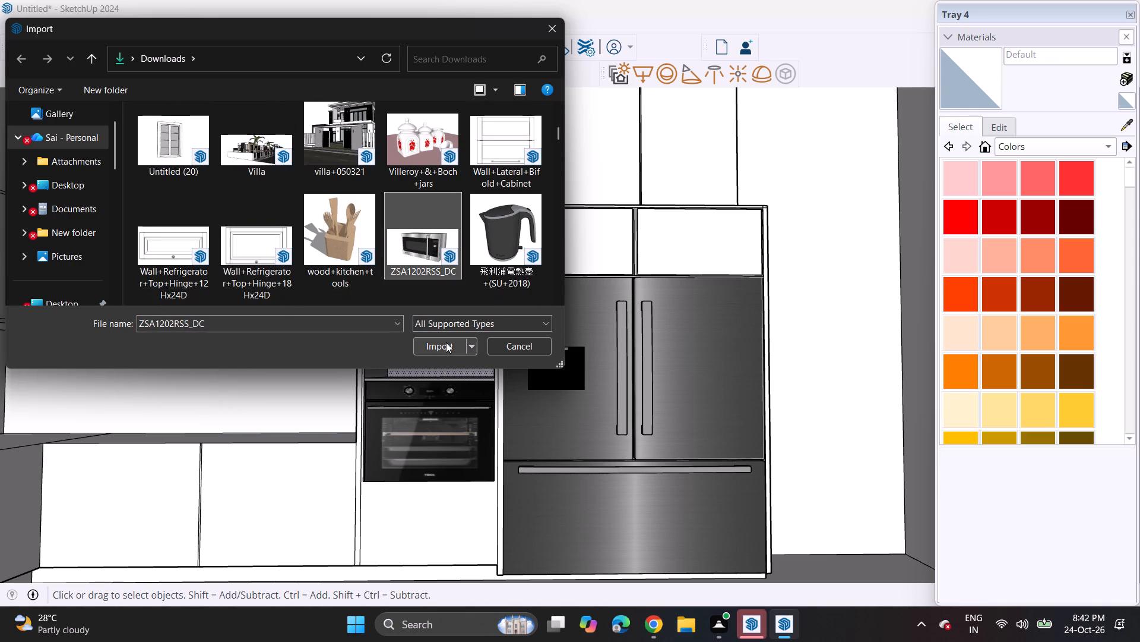
pyautogui.click(446, 342)
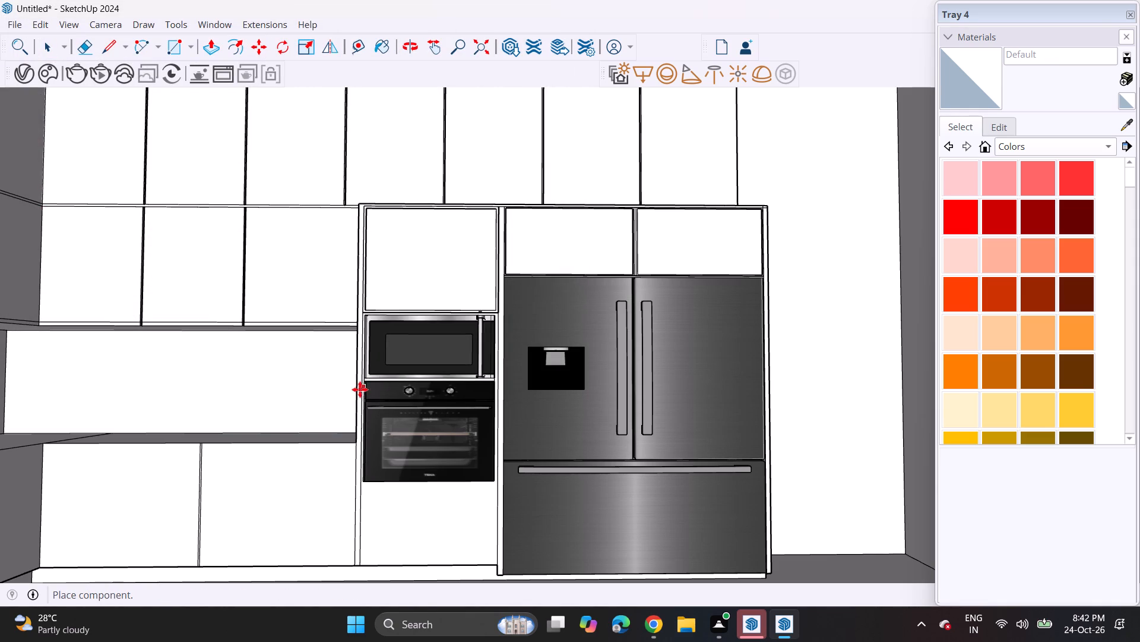
pyautogui.moveTo(358, 389); pyautogui.dragTo(417, 445)
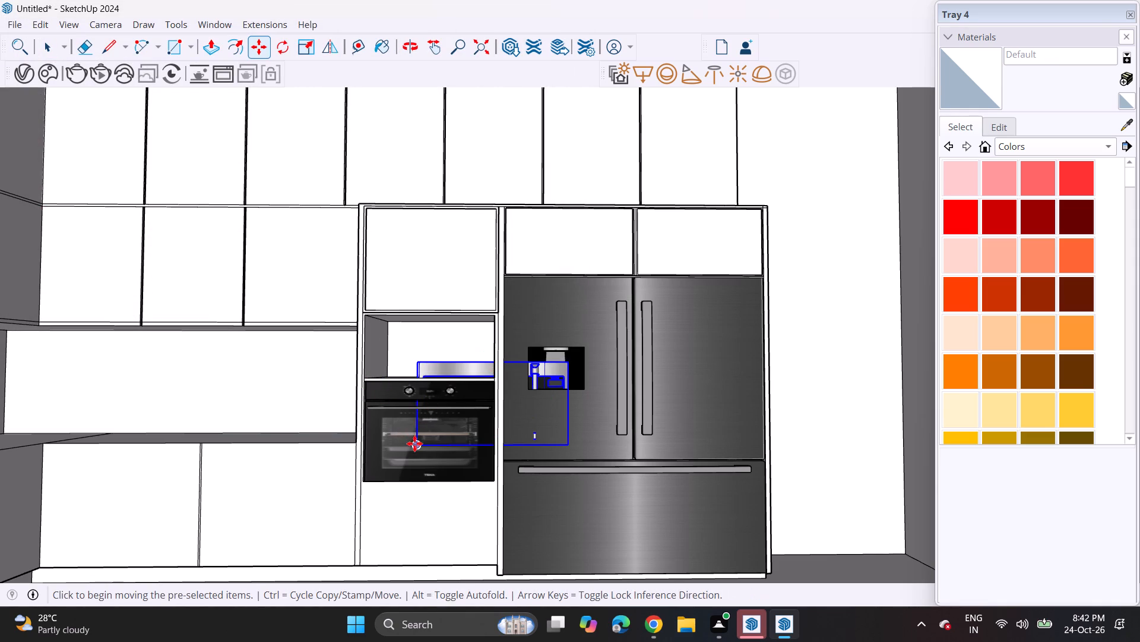
# Move the microwave by its bottom corner onto the bottom corner of the open compartment above the oven.
pyautogui.click(414, 443)
pyautogui.moveTo(391, 355); pyautogui.dragTo(444, 428, button='middle')
pyautogui.scroll(1, 363, 394)
pyautogui.scroll(-1, 363, 394)
pyautogui.scroll(2, 363, 394)
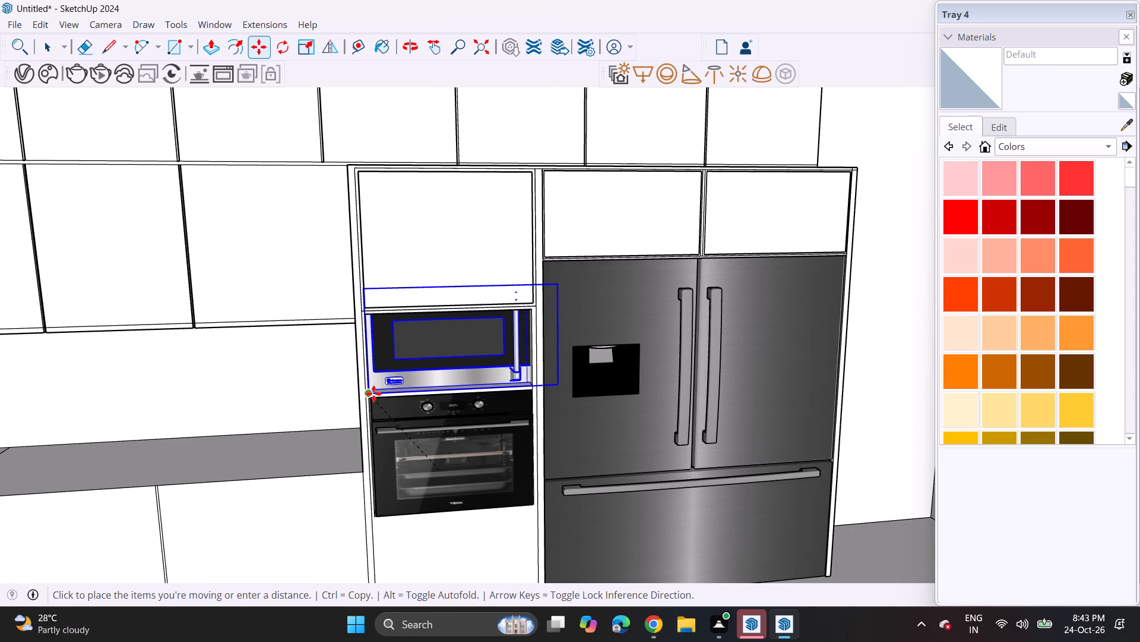
pyautogui.click(373, 394)
# Scale the microwave down in height and width to fit the open compartment above the oven.
pyautogui.click(309, 38)
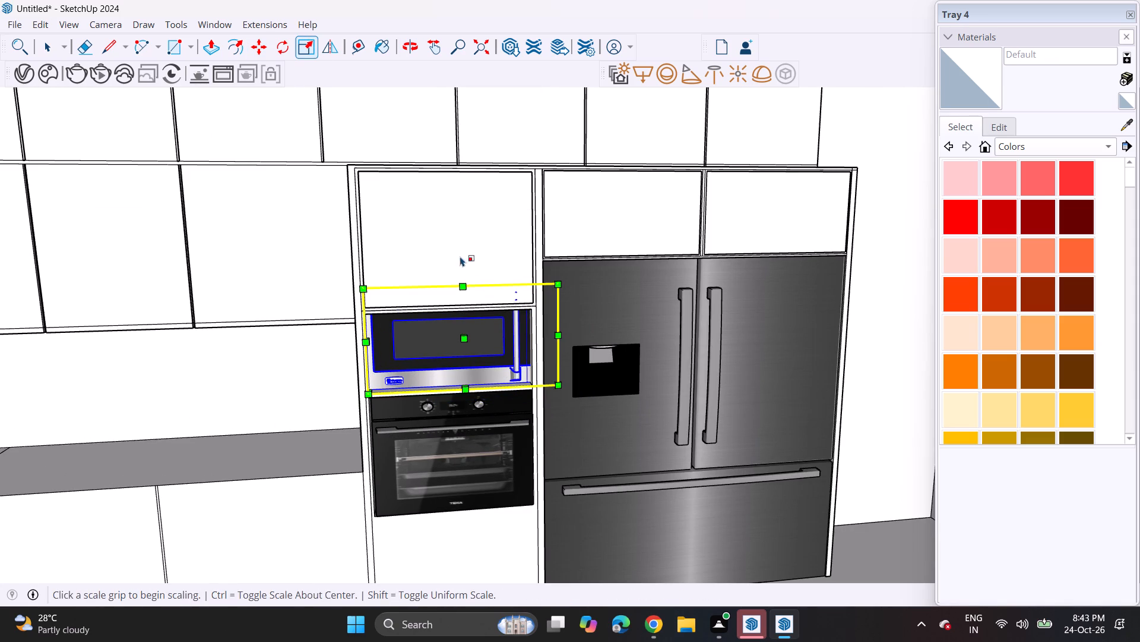
pyautogui.moveTo(484, 293); pyautogui.dragTo(241, 274, button='middle')
pyautogui.click(503, 275)
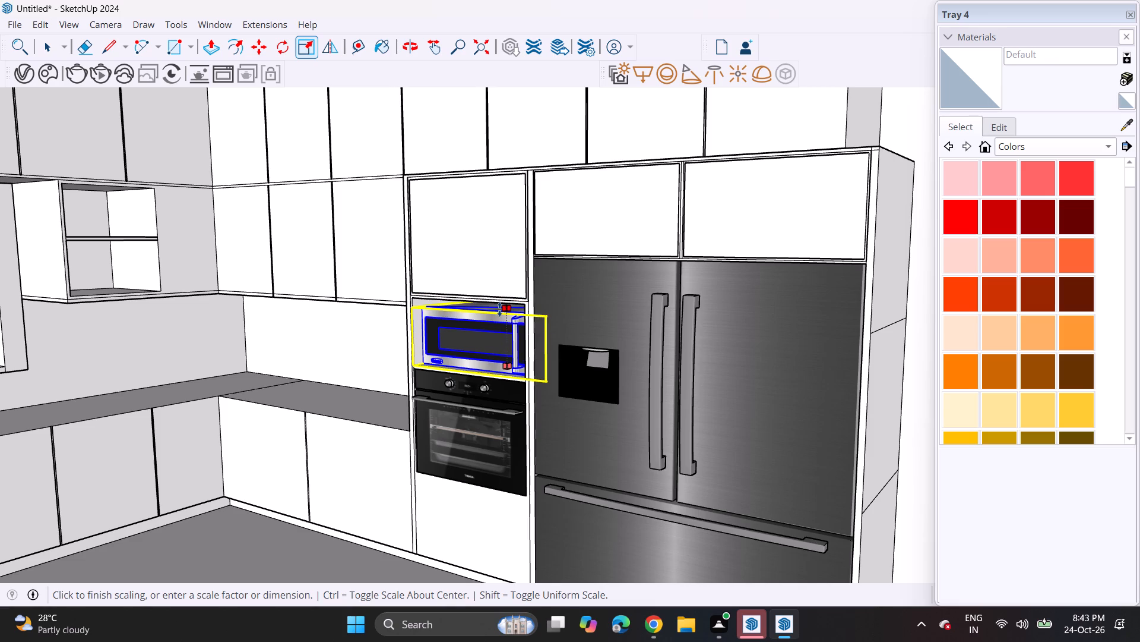
pyautogui.click(502, 300)
pyautogui.moveTo(477, 345); pyautogui.dragTo(521, 346, button='middle')
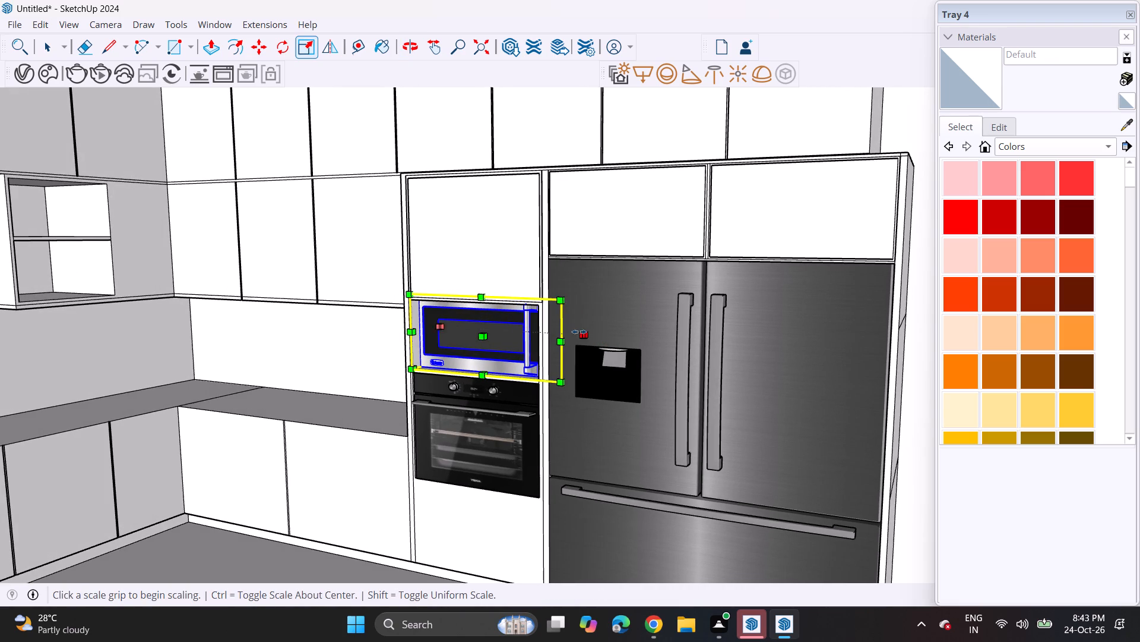
pyautogui.click(588, 333)
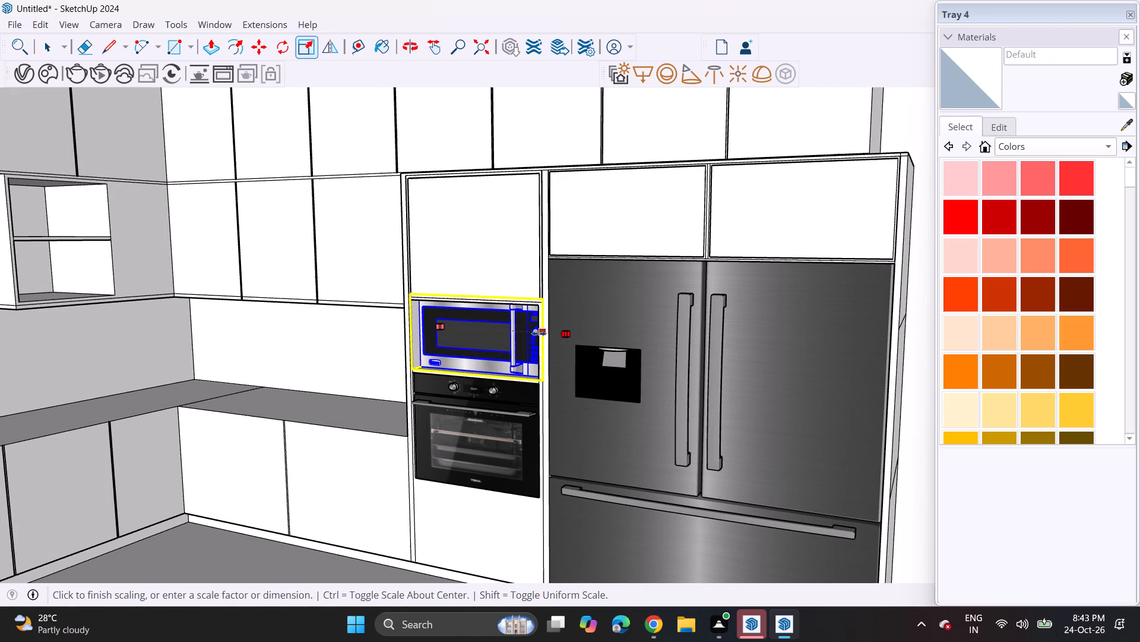
pyautogui.click(538, 333)
# Move the microwave forward by its bottom front corner to the cabinet's front edge, and deselect it.
pyautogui.moveTo(395, 376); pyautogui.dragTo(528, 351, button='middle')
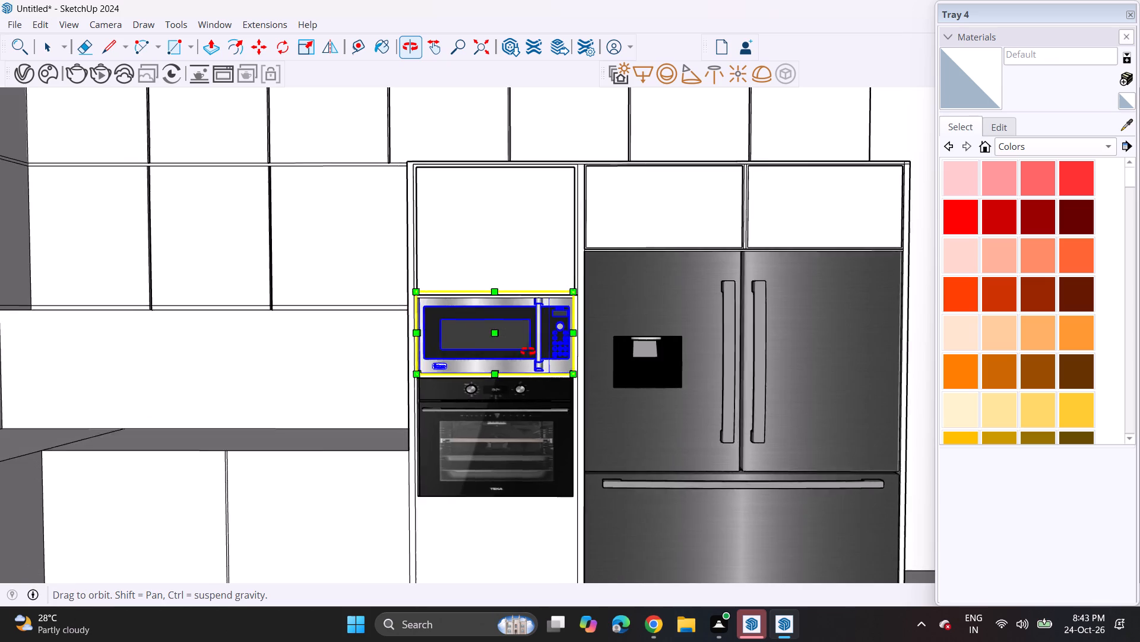
pyautogui.moveTo(528, 351); pyautogui.dragTo(478, 427, button='middle')
pyautogui.scroll(-1, 419, 348)
pyautogui.scroll(1, 419, 348)
pyautogui.scroll(-1, 419, 348)
pyautogui.scroll(4, 419, 348)
pyautogui.scroll(-1, 419, 347)
pyautogui.scroll(9, 419, 347)
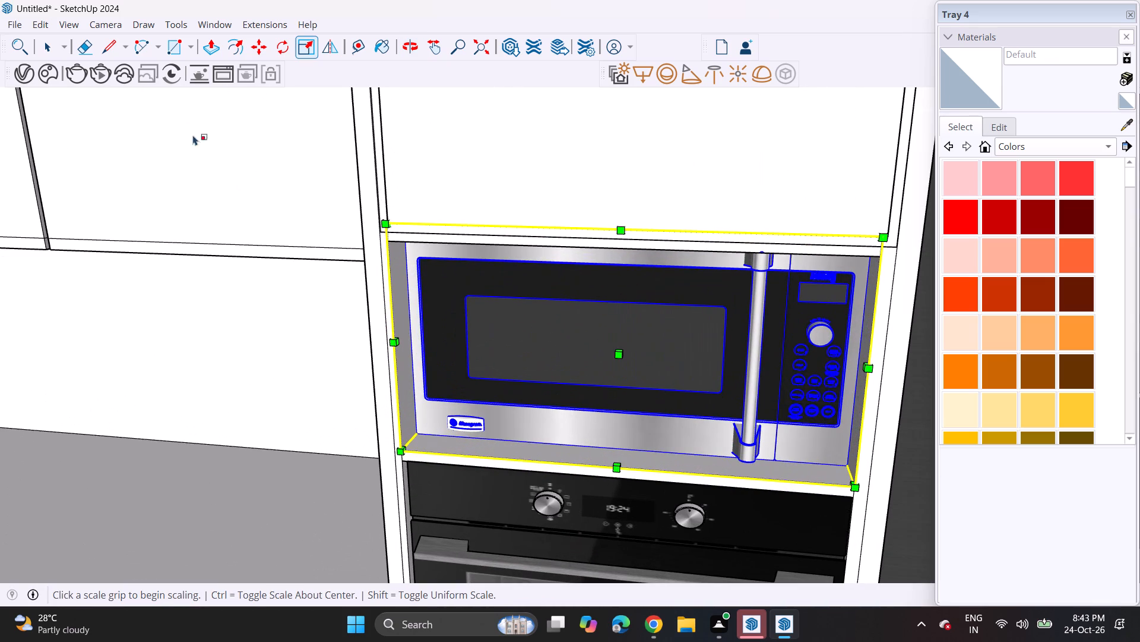
pyautogui.click(262, 53)
pyautogui.moveTo(438, 492); pyautogui.dragTo(408, 510, button='middle')
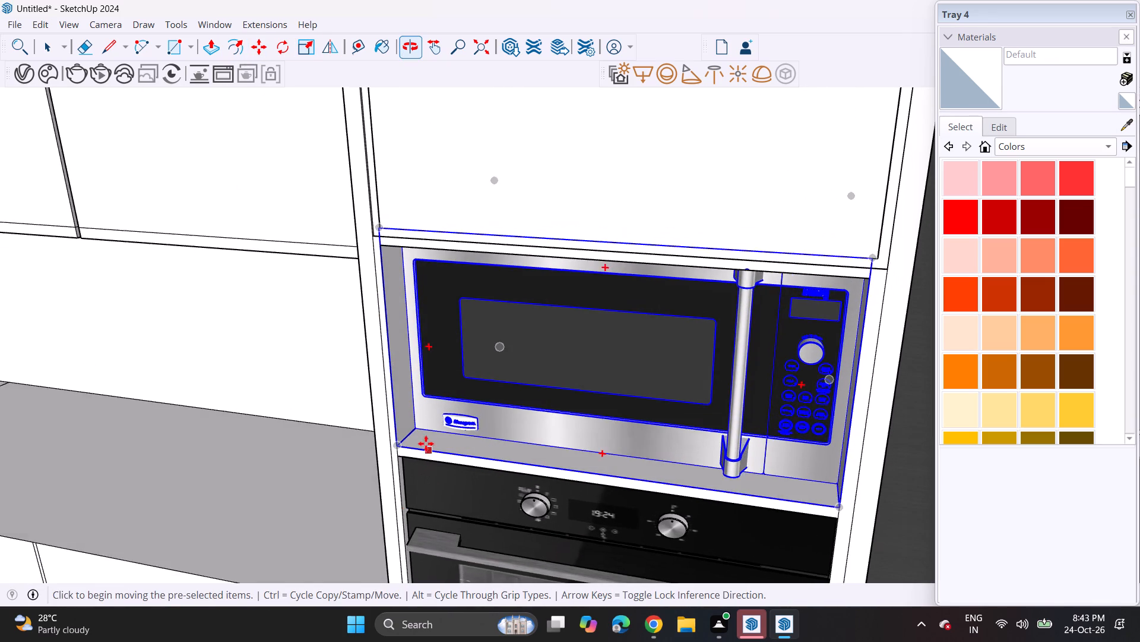
pyautogui.scroll(4, 417, 435)
pyautogui.click(416, 426)
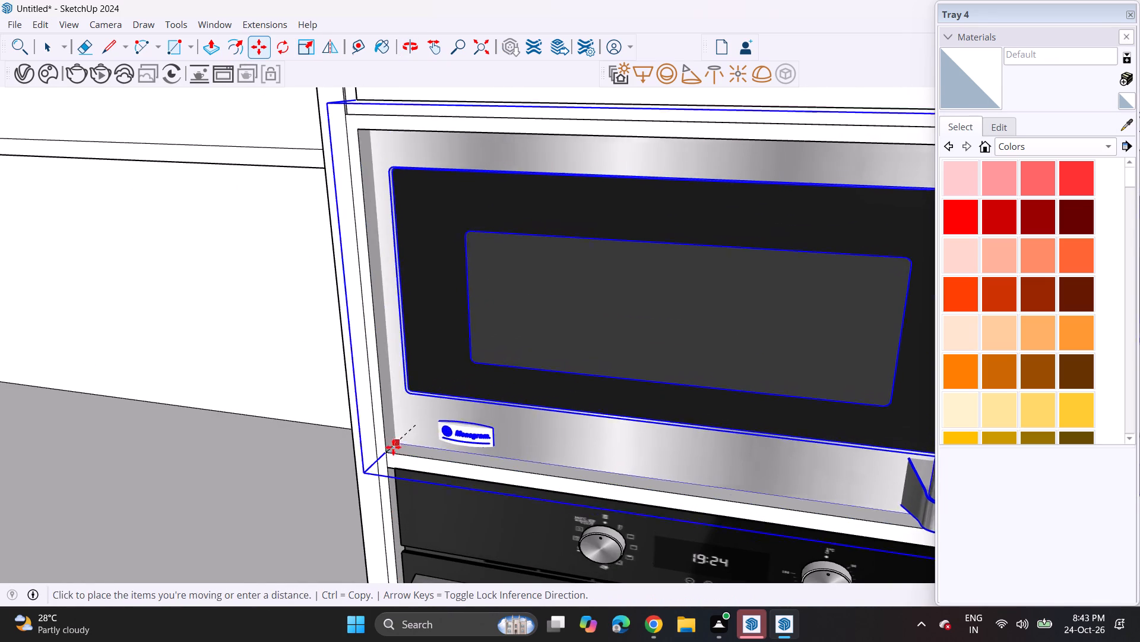
pyautogui.click(385, 453)
pyautogui.press('space')
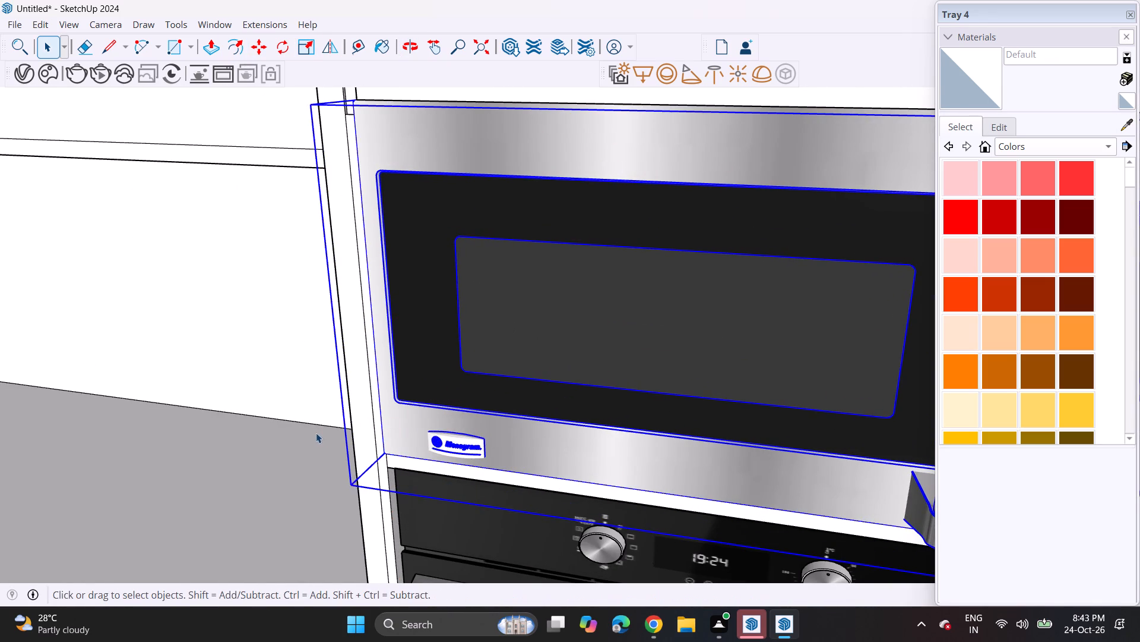
pyautogui.click(312, 431)
pyautogui.moveTo(296, 488); pyautogui.dragTo(366, 436, button='middle')
pyautogui.scroll(1, 367, 433)
pyautogui.scroll(-9, 367, 433)
pyautogui.moveTo(378, 481); pyautogui.dragTo(425, 432, button='middle')
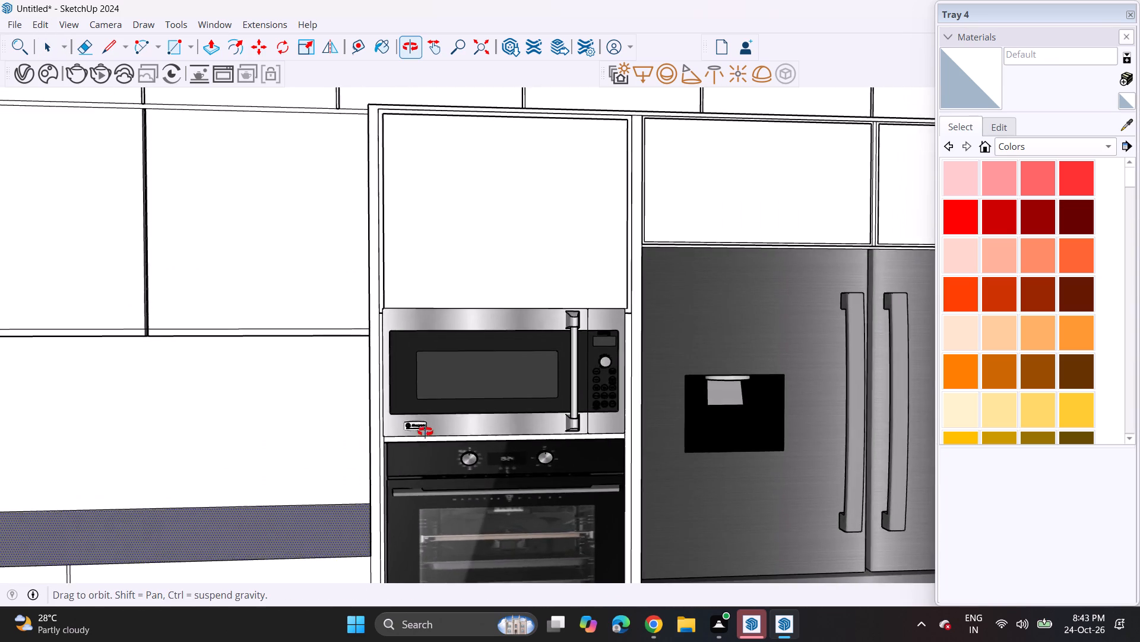
# Scale the microwave slightly wider toward the fridge to fill the compartment up to its side panel, and deselect it.
pyautogui.moveTo(425, 432); pyautogui.dragTo(270, 490, button='middle')
pyautogui.moveTo(651, 319); pyautogui.dragTo(622, 343, button='middle')
pyautogui.scroll(4, 559, 254)
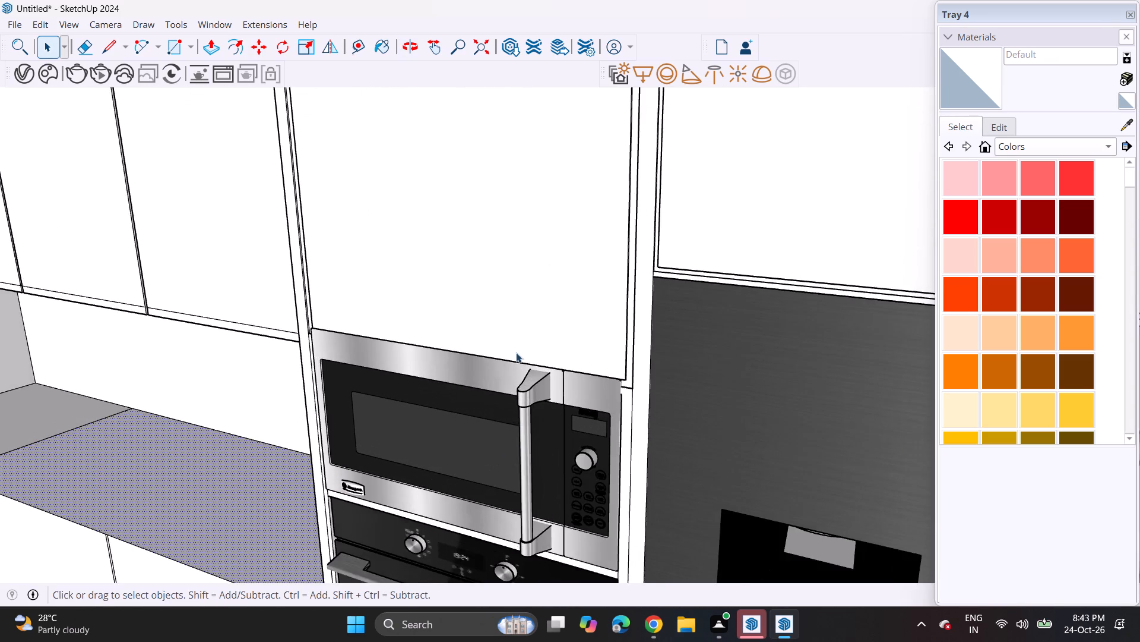
pyautogui.scroll(2, 516, 353)
pyautogui.click(609, 412)
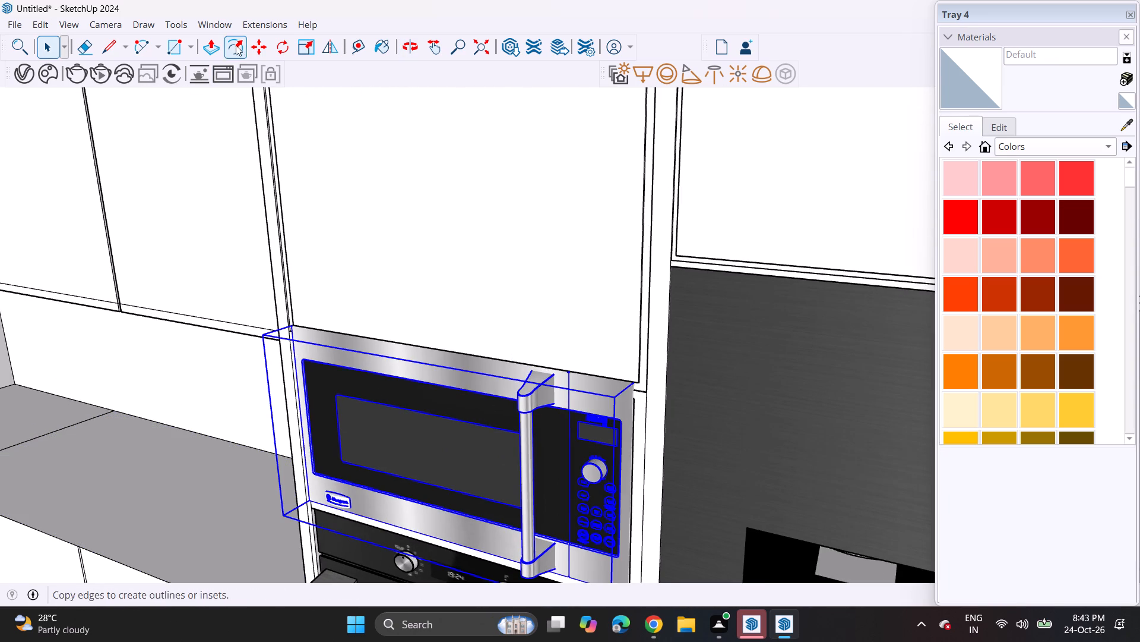
pyautogui.click(309, 48)
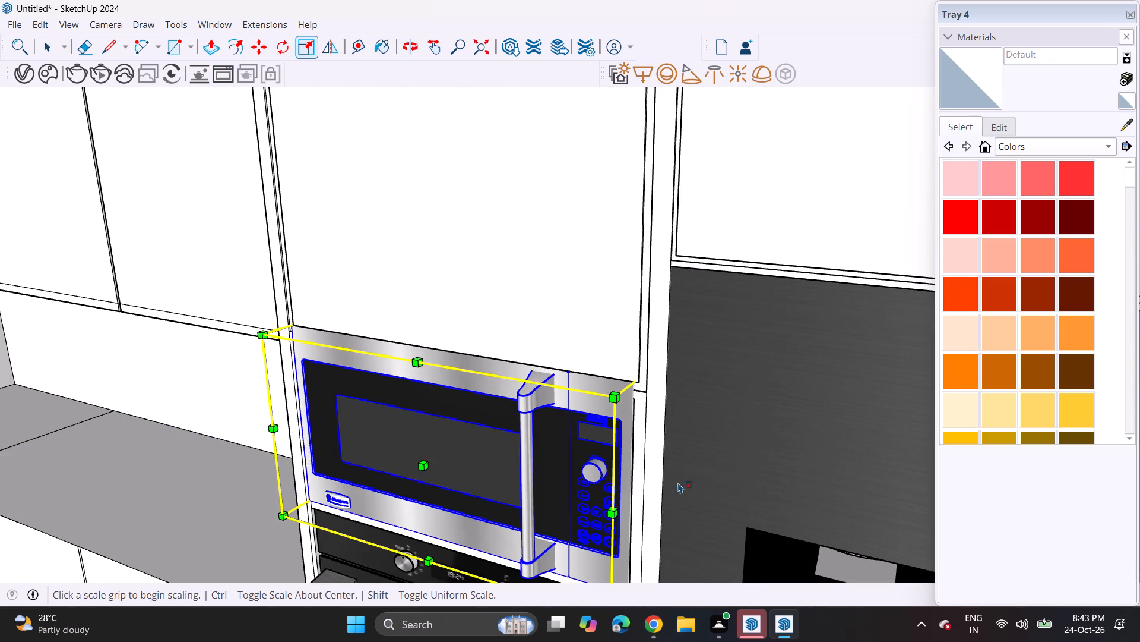
pyautogui.scroll(-1, 635, 520)
pyautogui.moveTo(634, 520); pyautogui.dragTo(617, 443, button='middle')
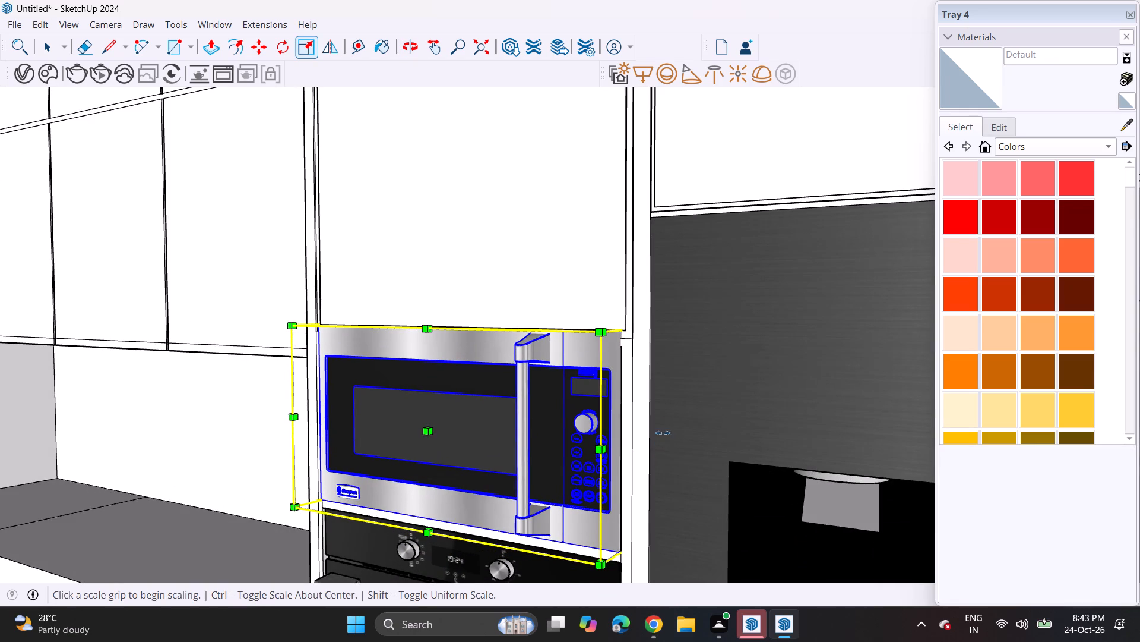
pyautogui.click(663, 430)
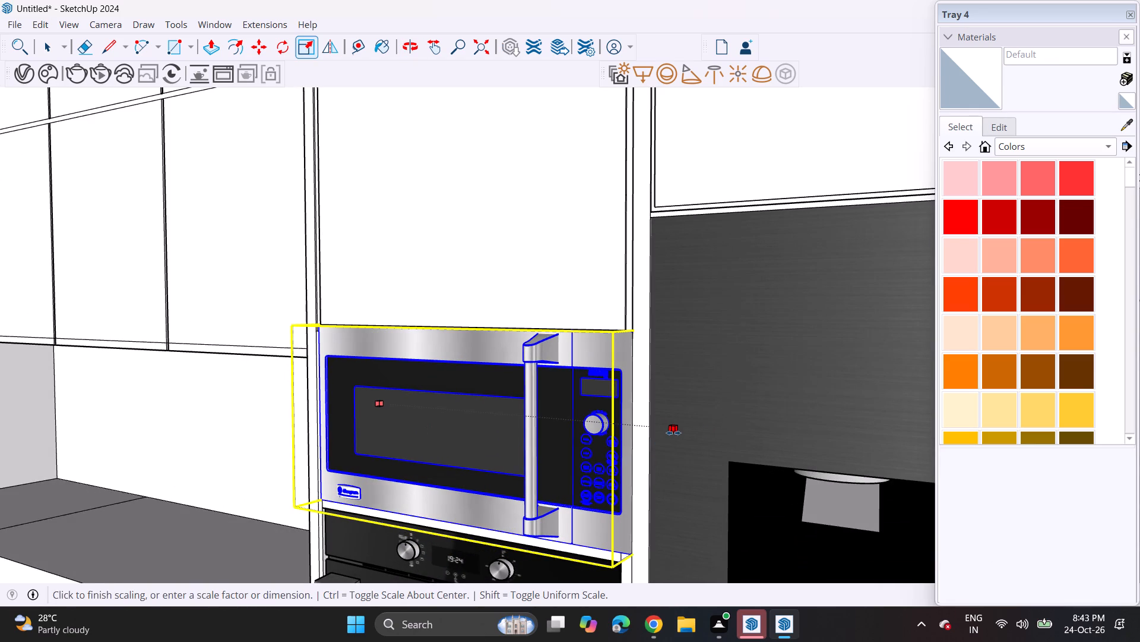
pyautogui.click(673, 434)
pyautogui.press('space')
pyautogui.click(246, 480)
# Examine how the microwave fits above the oven and beside the fridge from several angles.
pyautogui.moveTo(229, 489); pyautogui.dragTo(335, 474, button='middle')
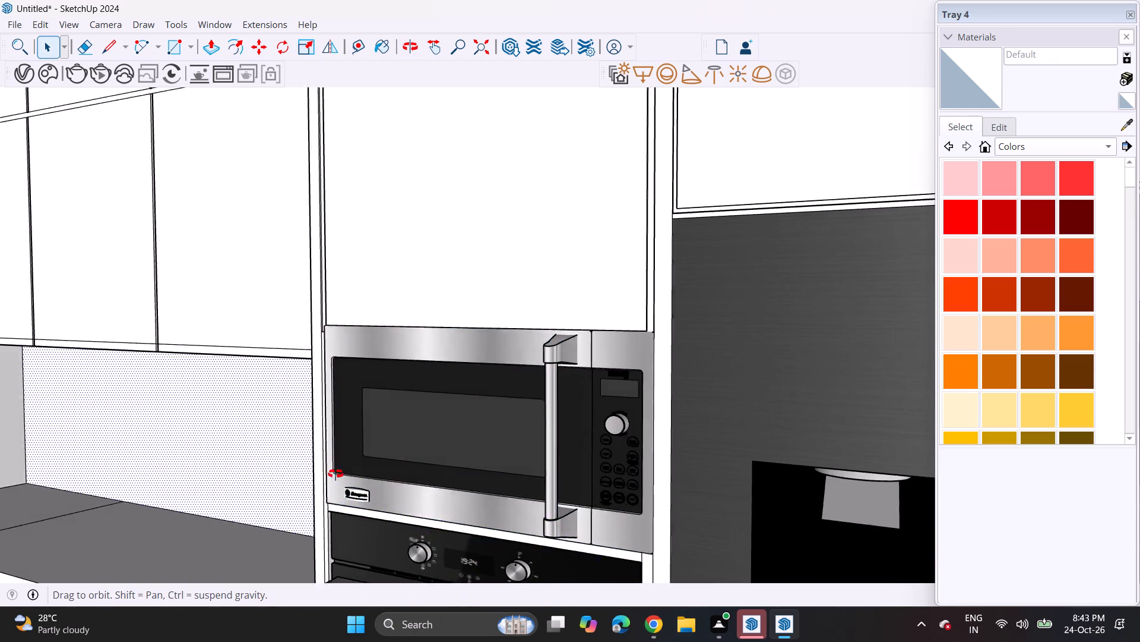
pyautogui.moveTo(335, 474); pyautogui.dragTo(487, 465, button='middle')
pyautogui.scroll(-6, 472, 461)
pyautogui.moveTo(570, 455); pyautogui.dragTo(514, 506, button='middle')
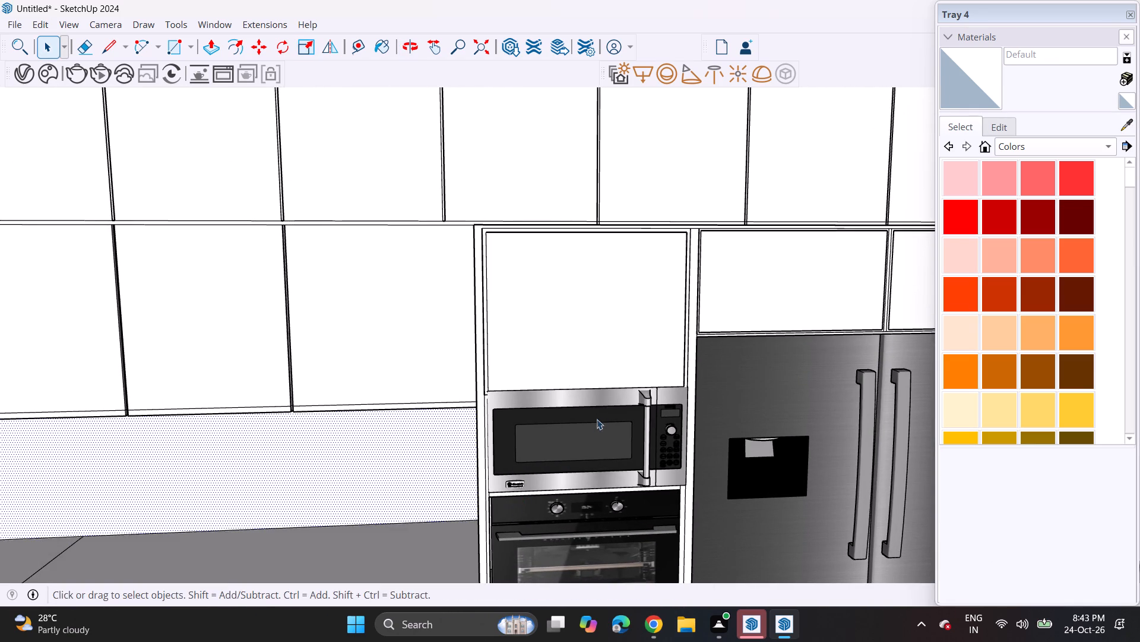
pyautogui.moveTo(597, 426); pyautogui.dragTo(512, 420, button='middle')
pyautogui.scroll(-5, 458, 408)
pyautogui.moveTo(520, 477); pyautogui.dragTo(466, 471, button='middle')
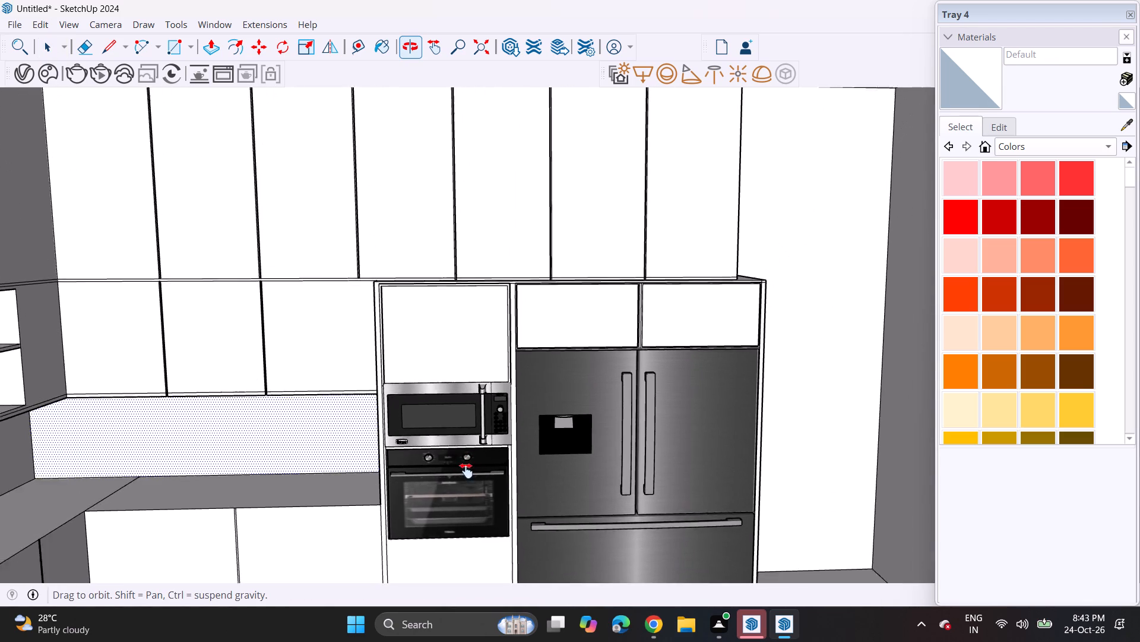
pyautogui.moveTo(466, 471); pyautogui.dragTo(461, 477, button='middle')
pyautogui.scroll(7, 503, 359)
pyautogui.moveTo(480, 470); pyautogui.dragTo(382, 520, button='middle')
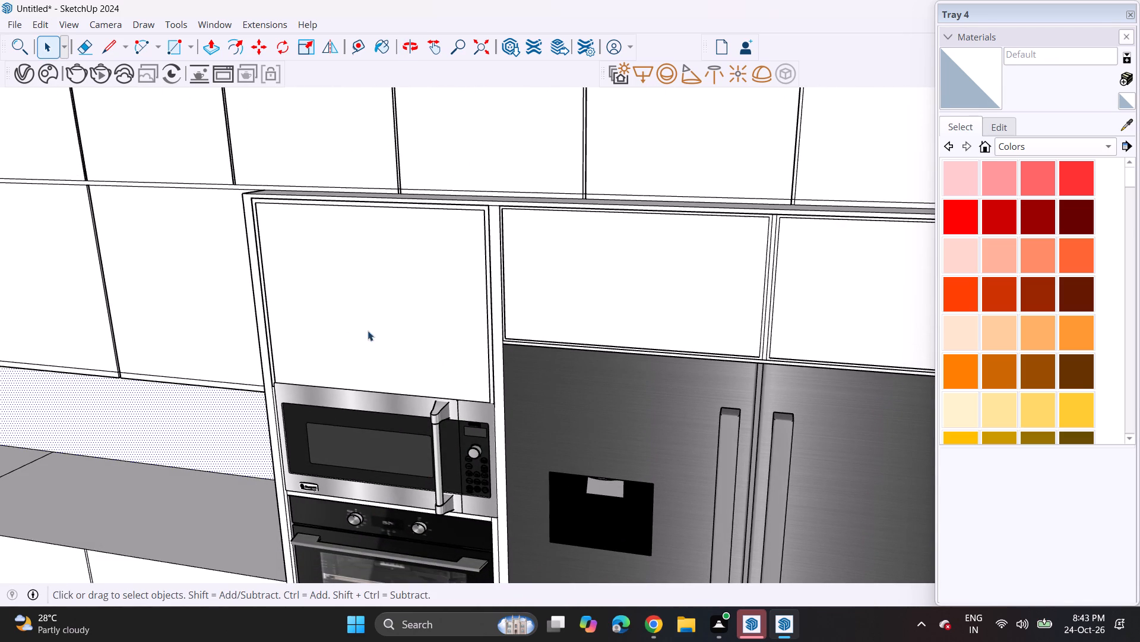
# Scale the microwave down slightly in width from its fridge side and in height from its top to leave narrow gaps.
pyautogui.click(306, 50)
pyautogui.click(411, 489)
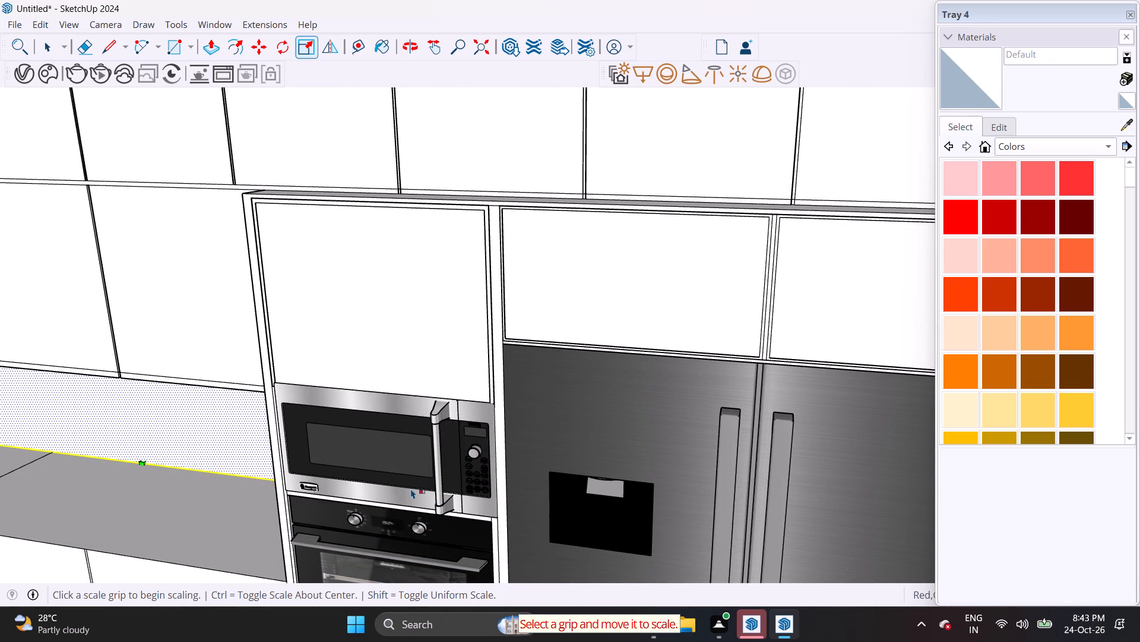
pyautogui.press('space')
pyautogui.click(411, 476)
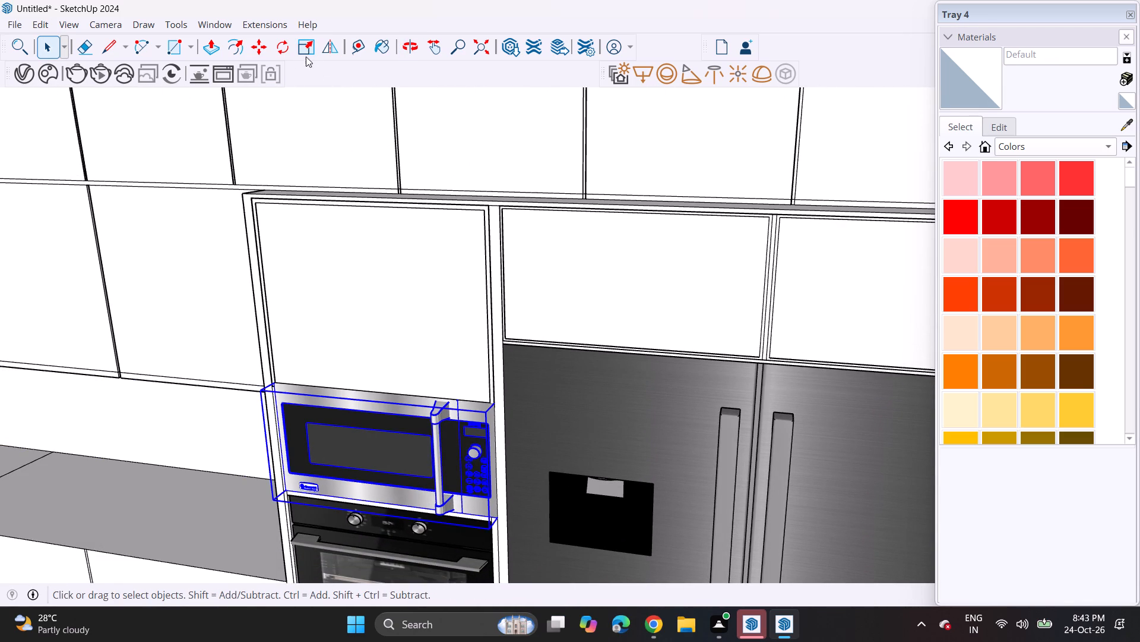
pyautogui.click(304, 55)
pyautogui.moveTo(484, 294); pyautogui.dragTo(477, 348, button='middle')
pyautogui.scroll(3, 490, 420)
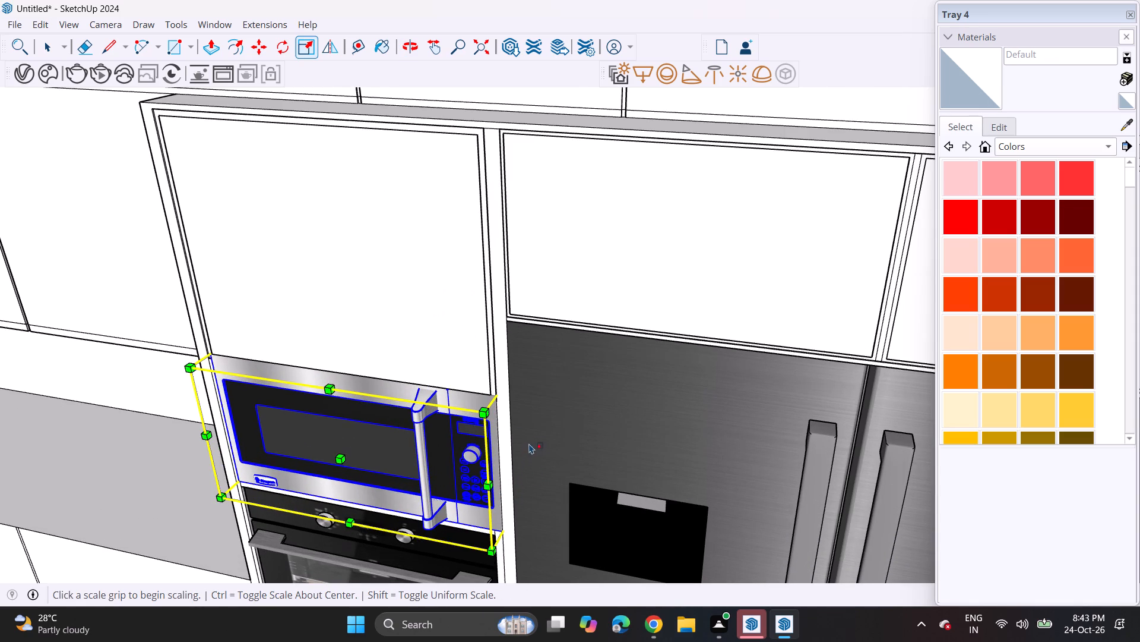
pyautogui.click(530, 429)
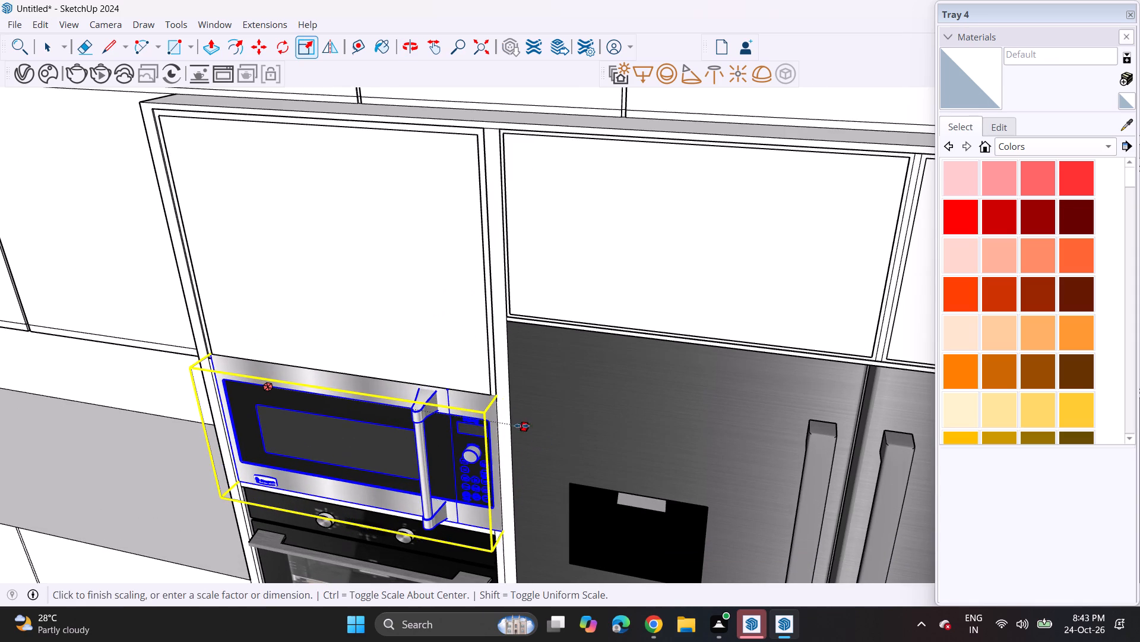
pyautogui.click(487, 408)
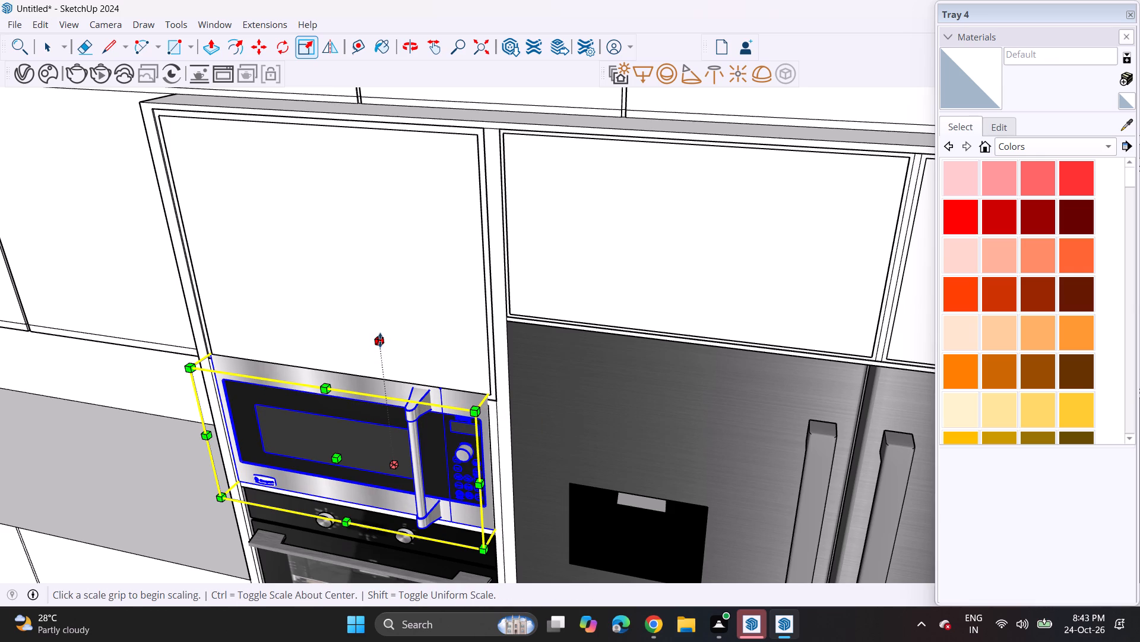
pyautogui.click(380, 342)
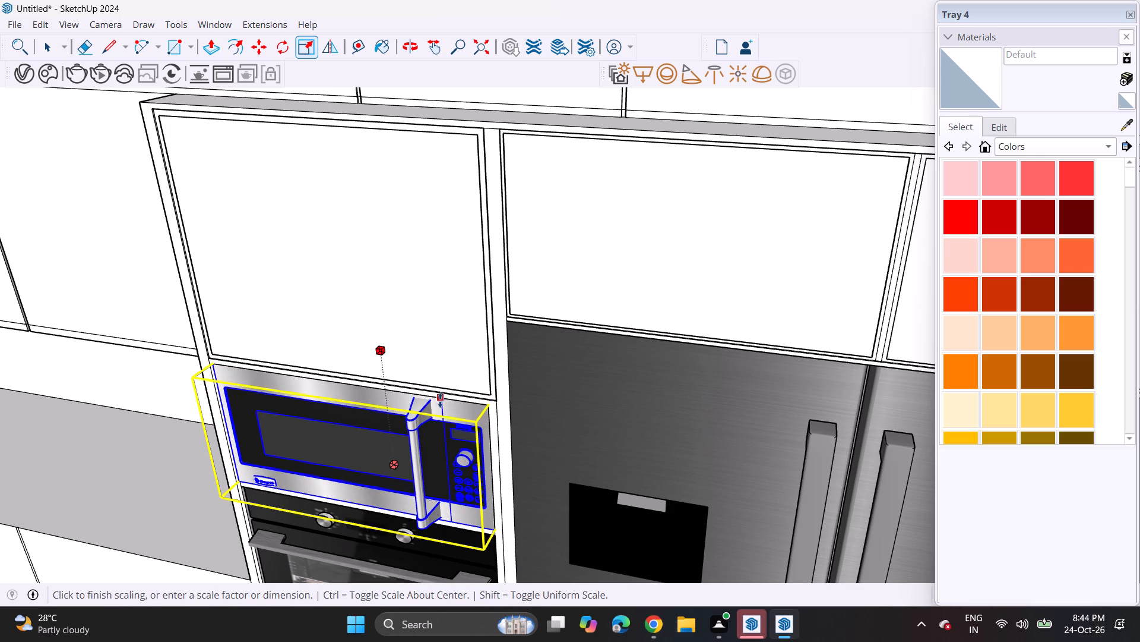
pyautogui.click(478, 404)
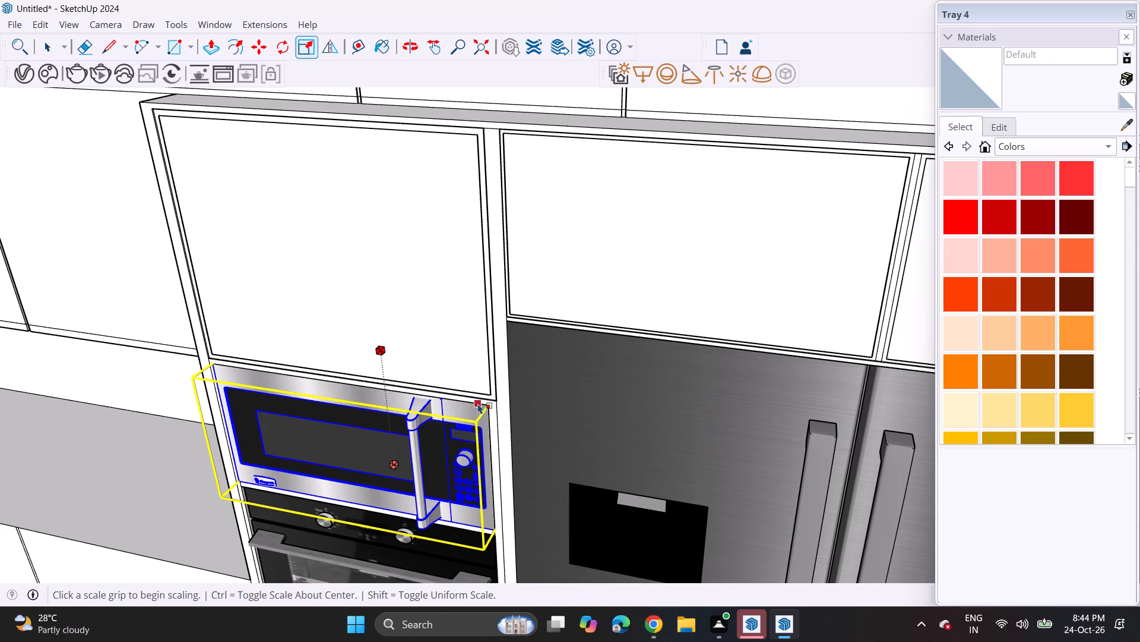
# Scale the microwave's width from the side away from the fridge, leaving a narrow gap to that cabinet panel.
pyautogui.moveTo(410, 454); pyautogui.dragTo(599, 324, button='middle')
pyautogui.keyDown('shift'); pyautogui.moveTo(431, 454); pyautogui.dragTo(539, 345, button='middle'); pyautogui.keyUp('shift')
pyautogui.moveTo(319, 380); pyautogui.dragTo(349, 462, button='middle')
pyautogui.moveTo(274, 451); pyautogui.dragTo(327, 446, button='middle')
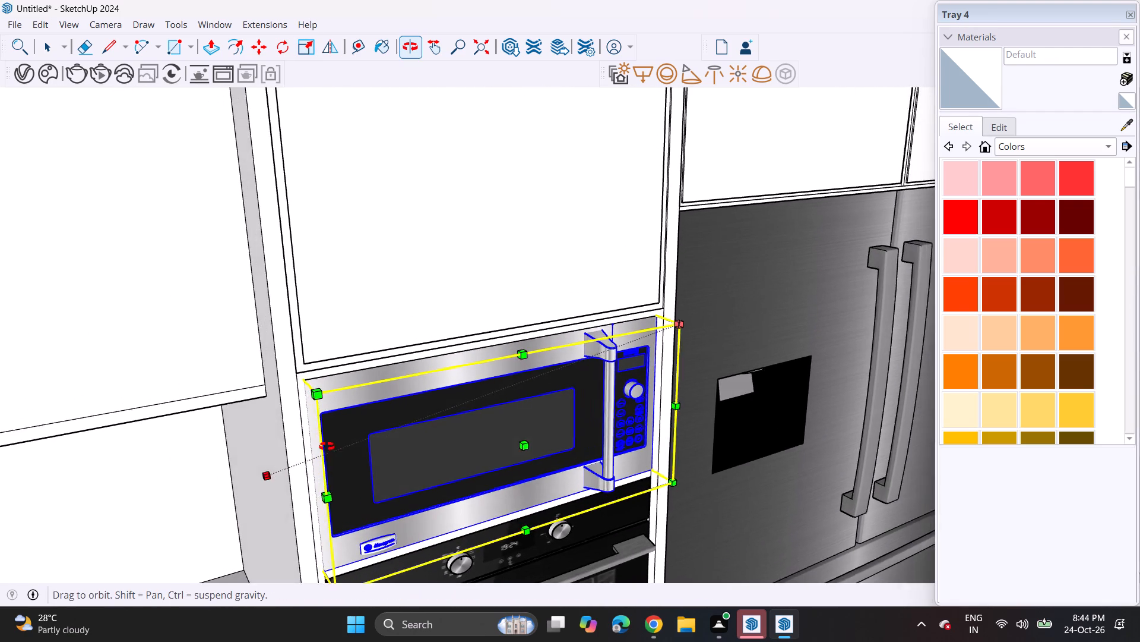
pyautogui.moveTo(327, 446); pyautogui.dragTo(298, 454, button='middle')
pyautogui.click(271, 471)
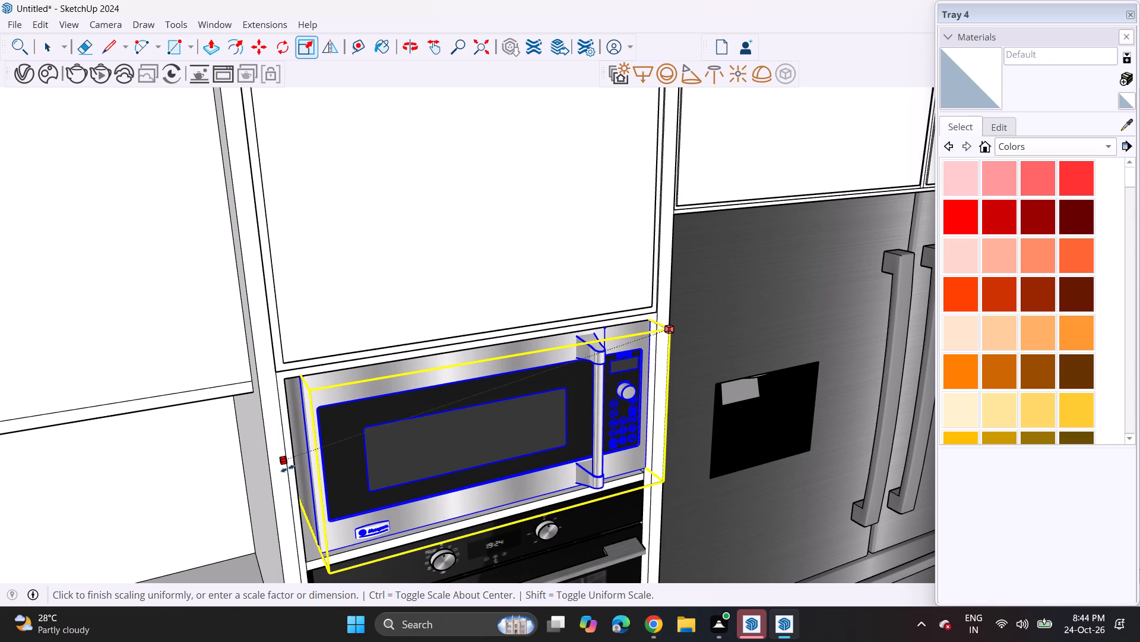
pyautogui.click(293, 463)
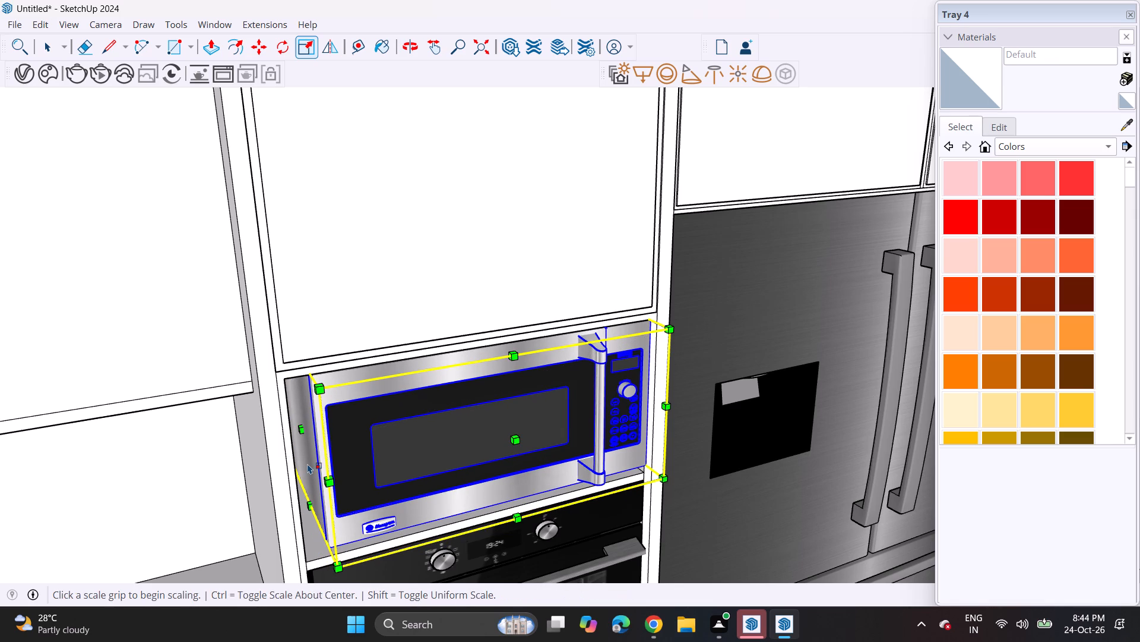
pyautogui.click(304, 434)
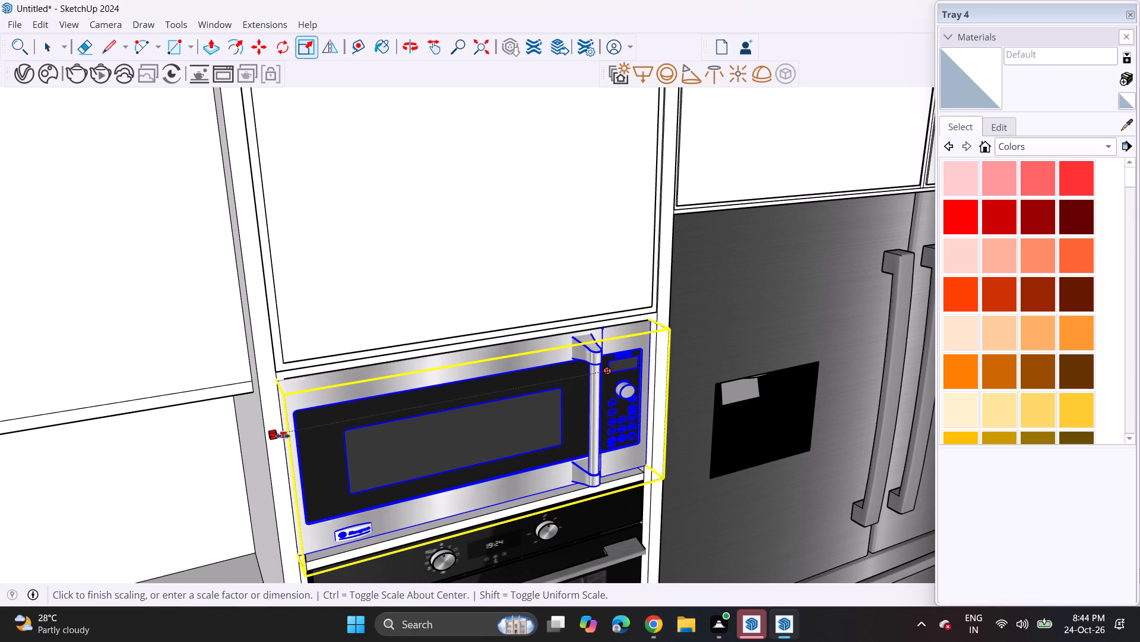
pyautogui.click(290, 438)
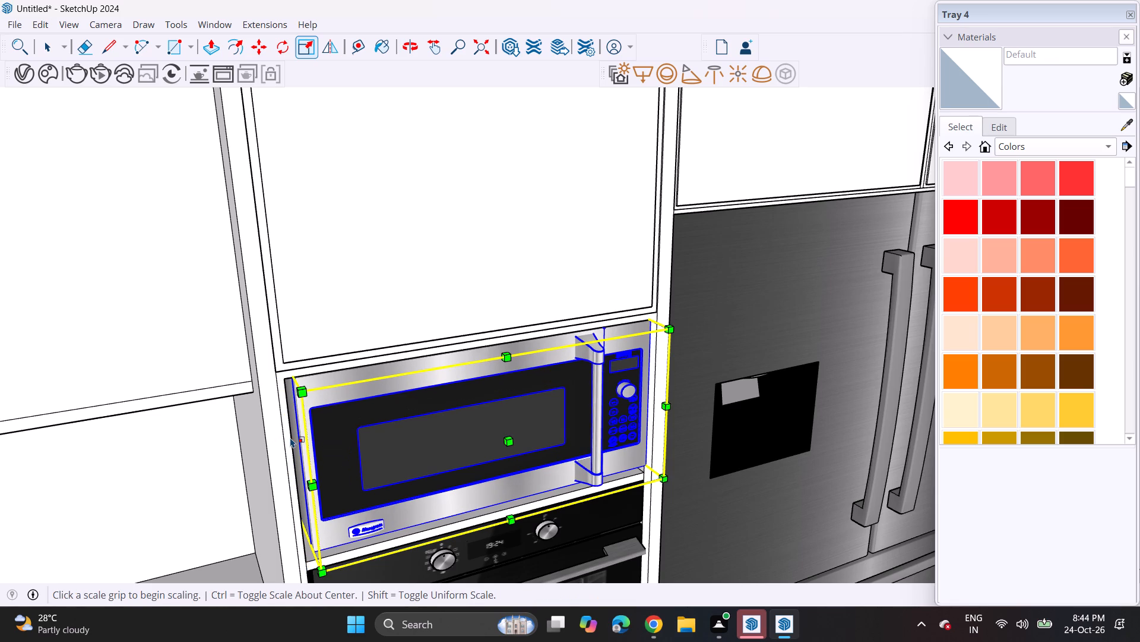
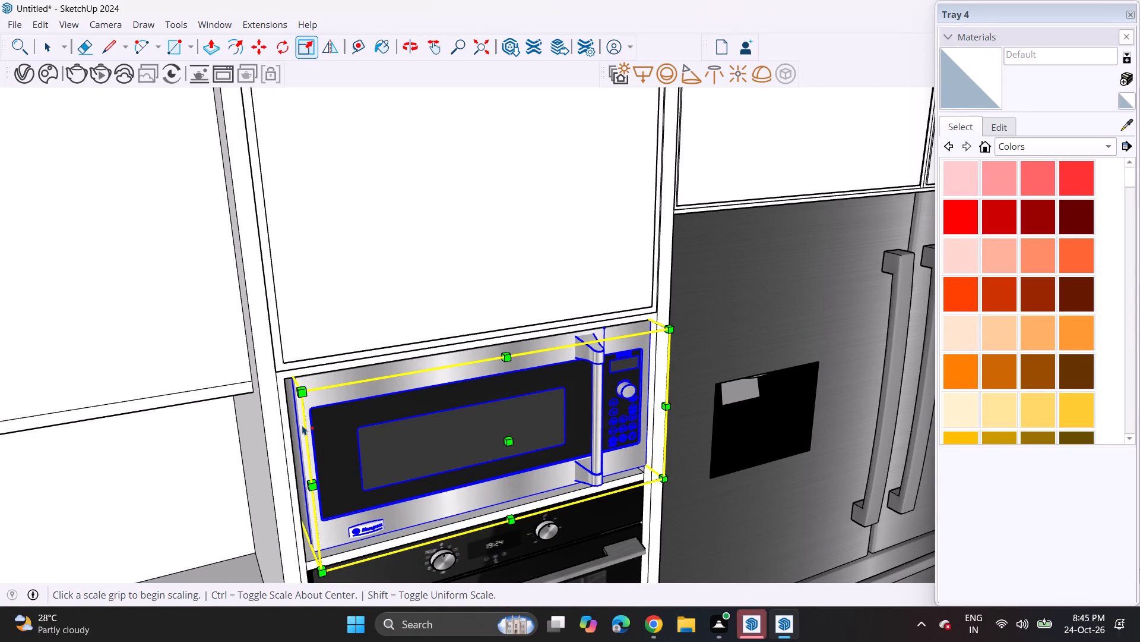
# Deselect the microwave and examine the gaps around it in the compartment above the oven.
pyautogui.click(289, 429)
pyautogui.click(289, 429)
pyautogui.press('space')
pyautogui.click(381, 295)
pyautogui.moveTo(456, 403); pyautogui.dragTo(318, 320, button='middle')
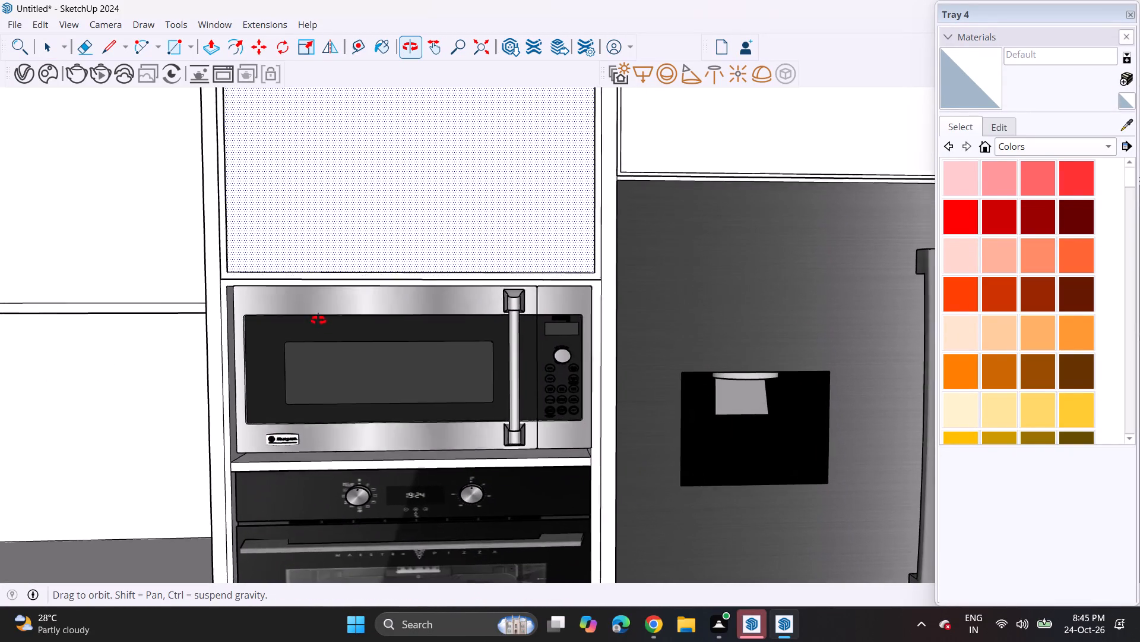
pyautogui.moveTo(318, 320); pyautogui.dragTo(317, 321, button='middle')
pyautogui.moveTo(285, 403); pyautogui.dragTo(401, 360, button='middle')
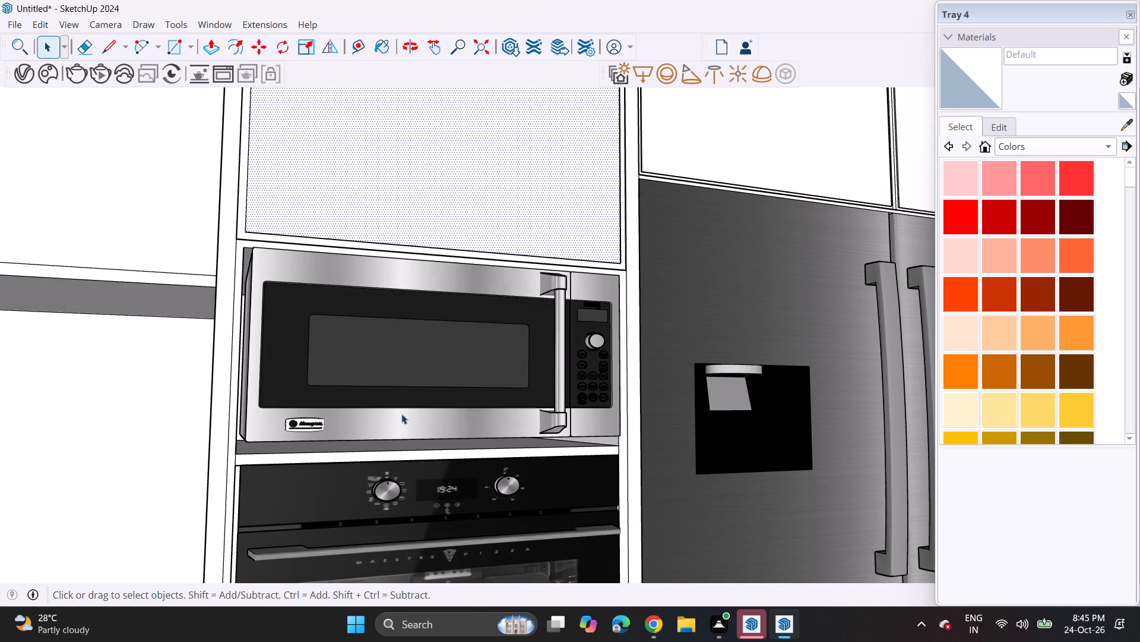
# Scale the microwave's height down from its underside to close the gap to the panel above the oven.
pyautogui.click(387, 405)
pyautogui.moveTo(392, 436); pyautogui.dragTo(396, 402, button='middle')
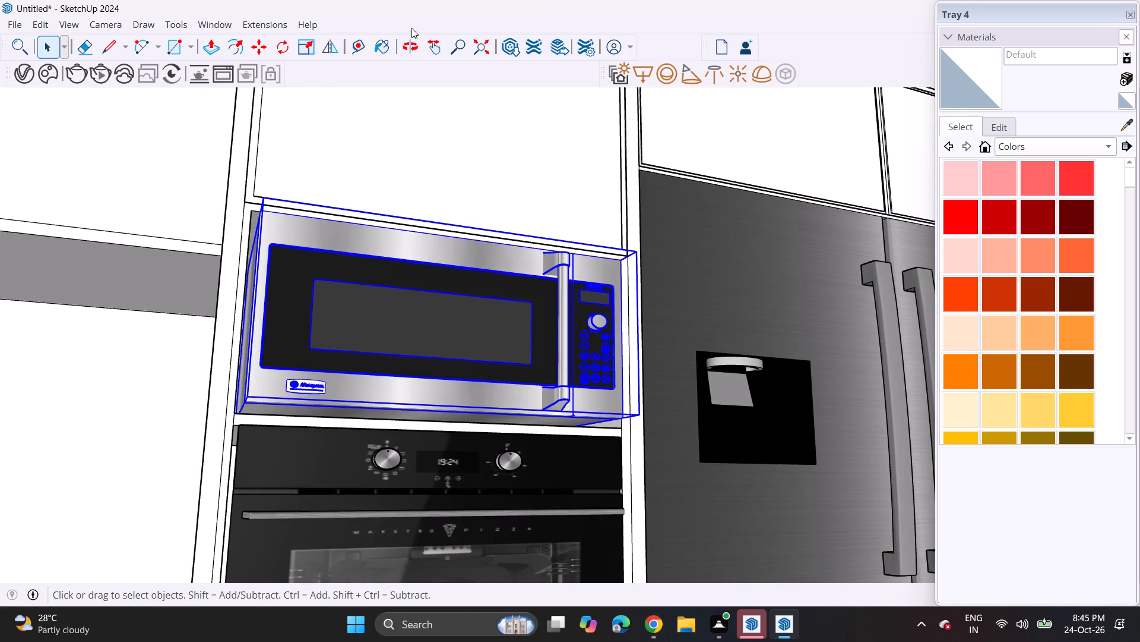
pyautogui.click(306, 49)
pyautogui.click(425, 413)
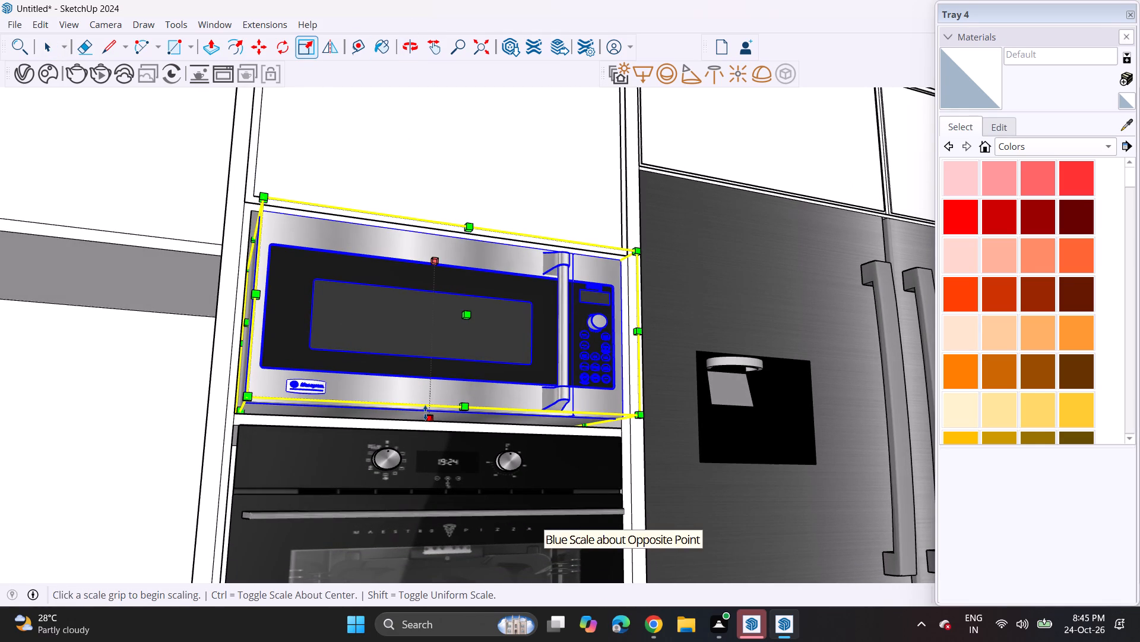
pyautogui.click(424, 423)
pyautogui.middleClick(355, 361)
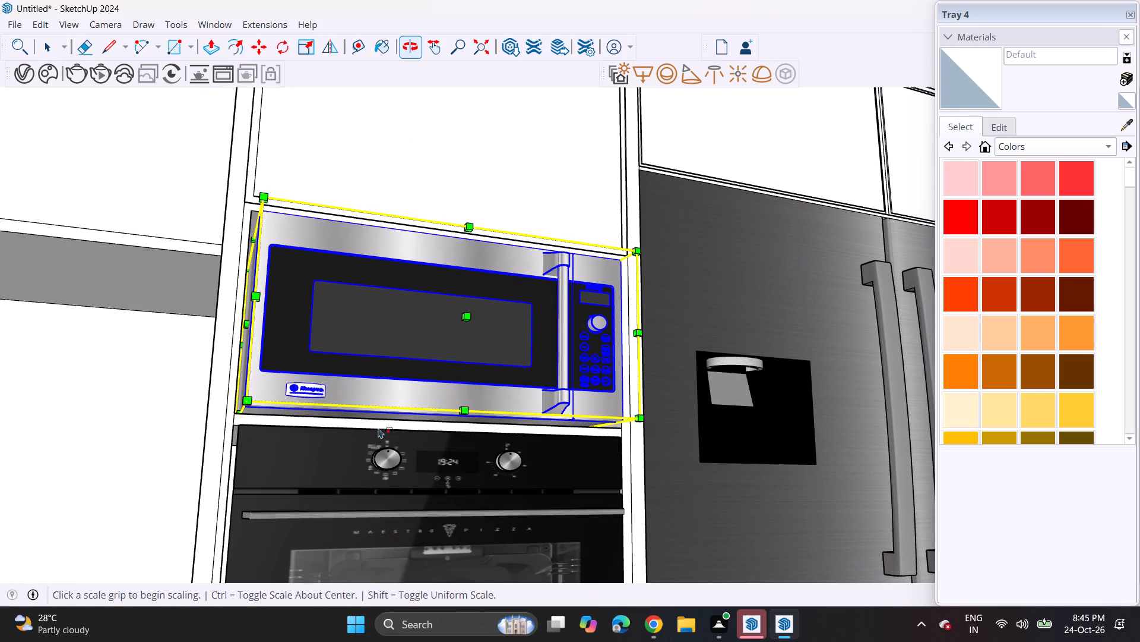
pyautogui.click(432, 421)
pyautogui.click(432, 429)
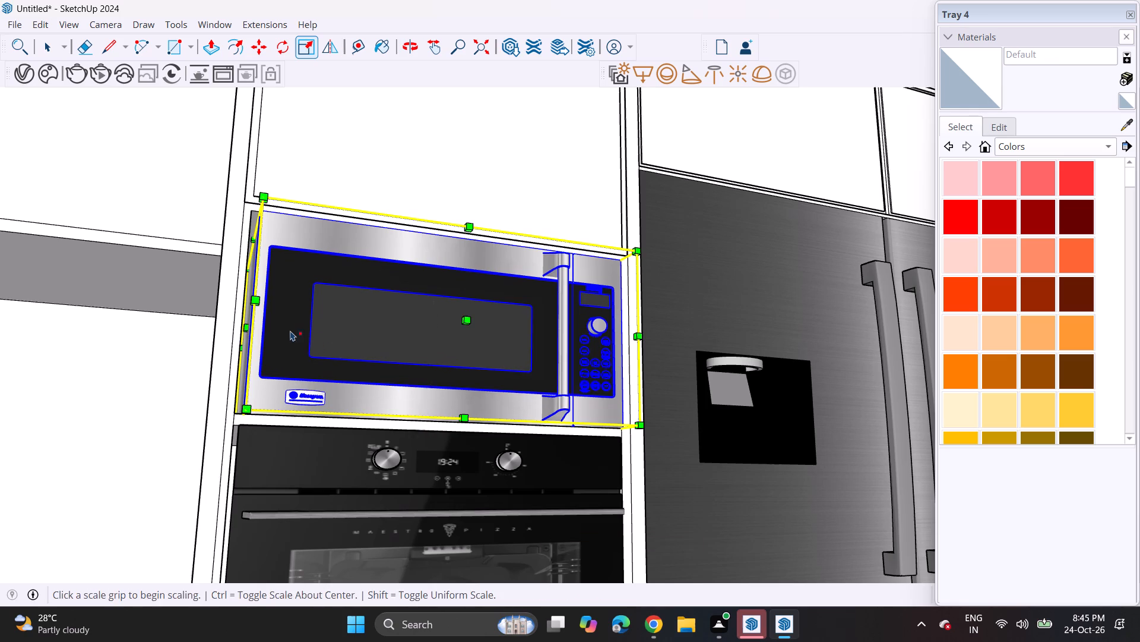
# Scale the microwave wider from the side away from the fridge to reach the cabinet side panel, and deselect it.
pyautogui.moveTo(309, 340); pyautogui.dragTo(338, 407, button='middle')
pyautogui.click(268, 391)
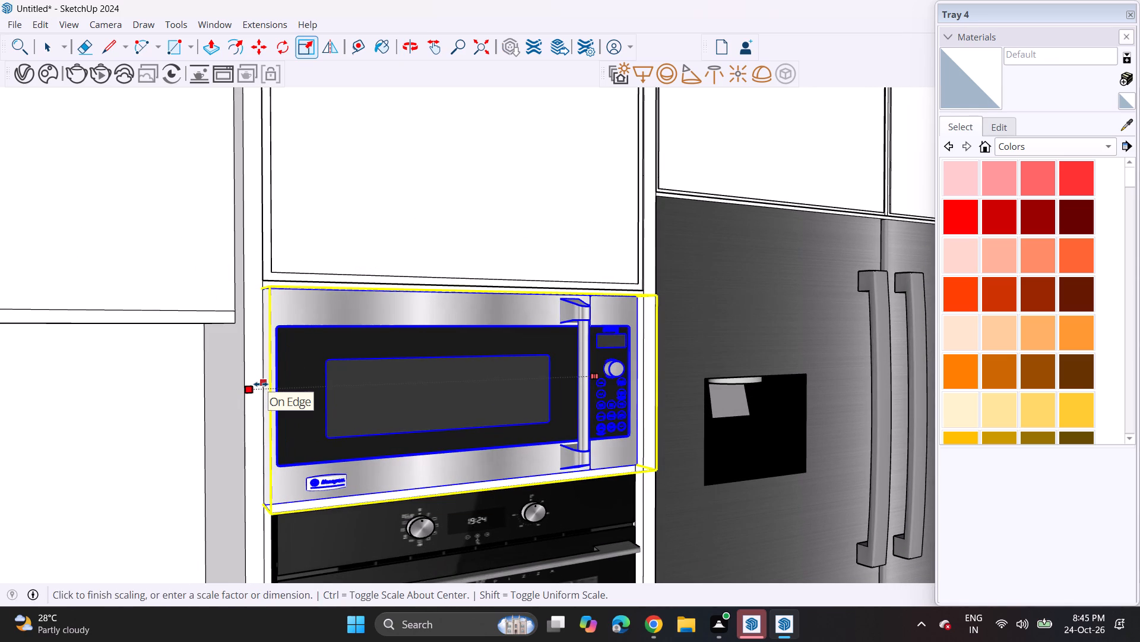
pyautogui.click(261, 384)
pyautogui.moveTo(422, 417); pyautogui.dragTo(416, 435, button='middle')
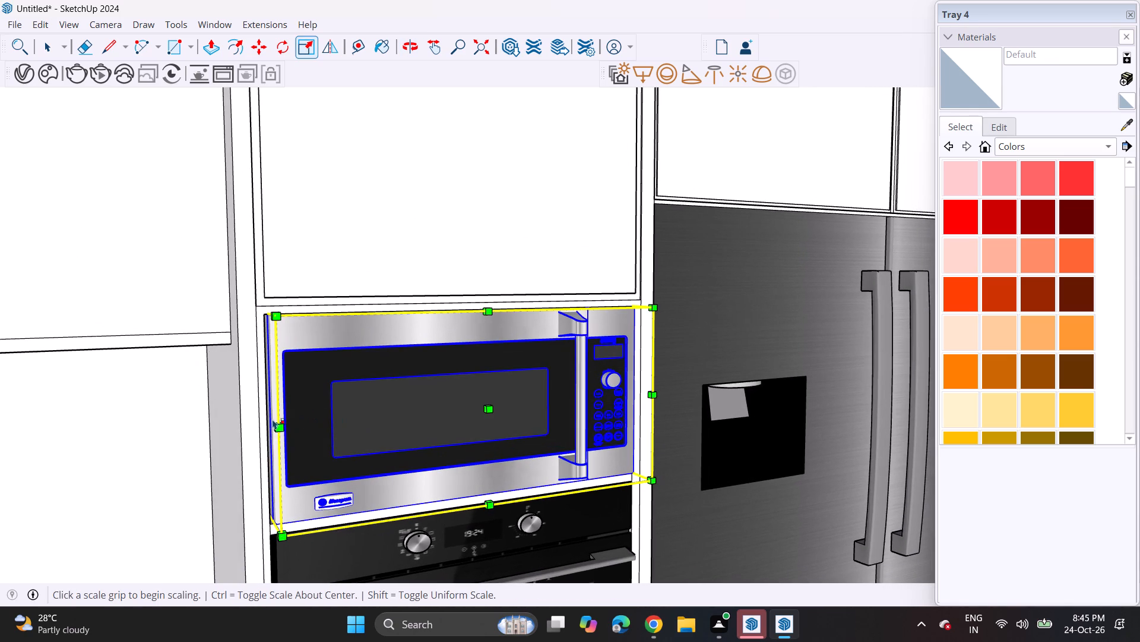
pyautogui.click(262, 408)
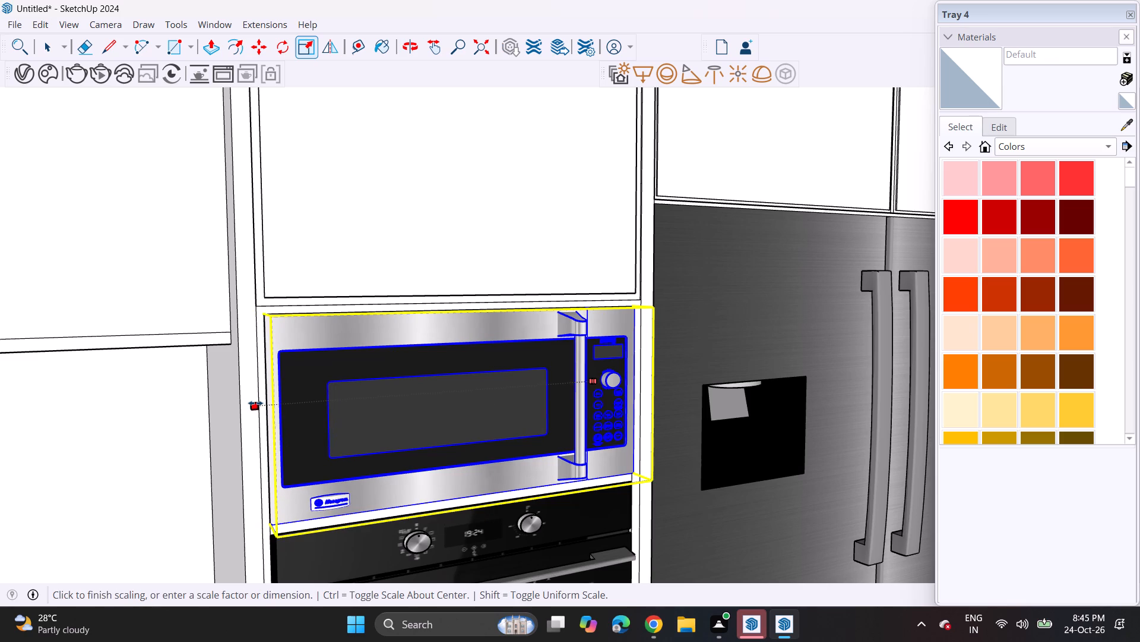
pyautogui.click(255, 403)
pyautogui.moveTo(401, 433); pyautogui.dragTo(327, 421, button='middle')
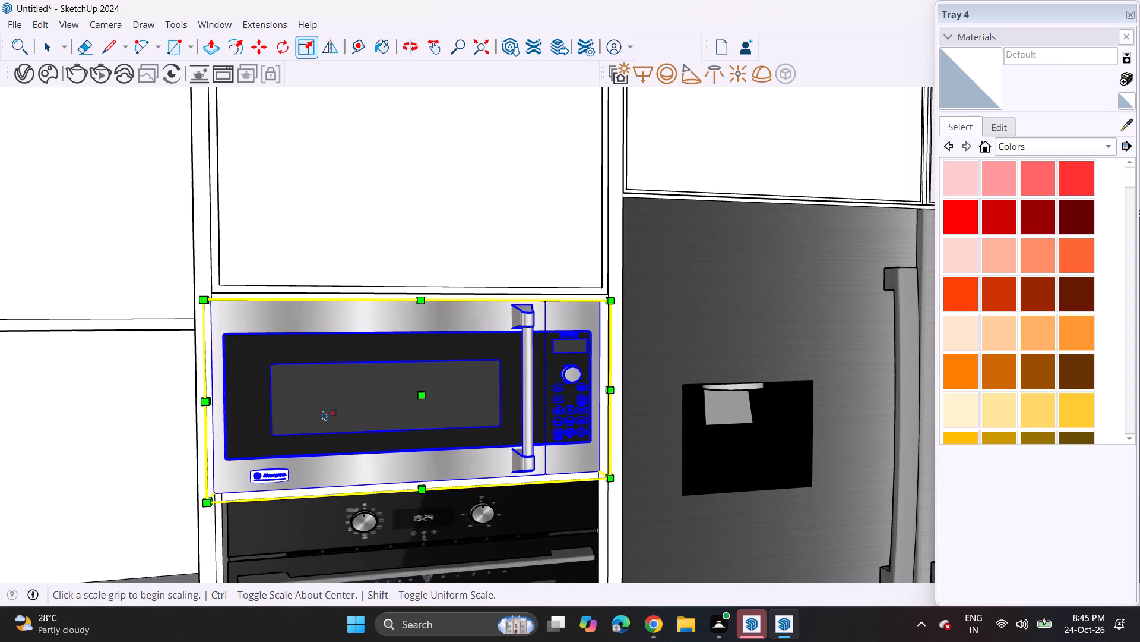
pyautogui.press('space')
pyautogui.click(390, 246)
# Review the fitted microwave alongside the oven and fridge, and within the whole kitchen.
pyautogui.scroll(-6, 400, 317)
pyautogui.scroll(1, 437, 395)
pyautogui.moveTo(437, 396); pyautogui.dragTo(359, 408, button='middle')
pyautogui.scroll(1, 359, 408)
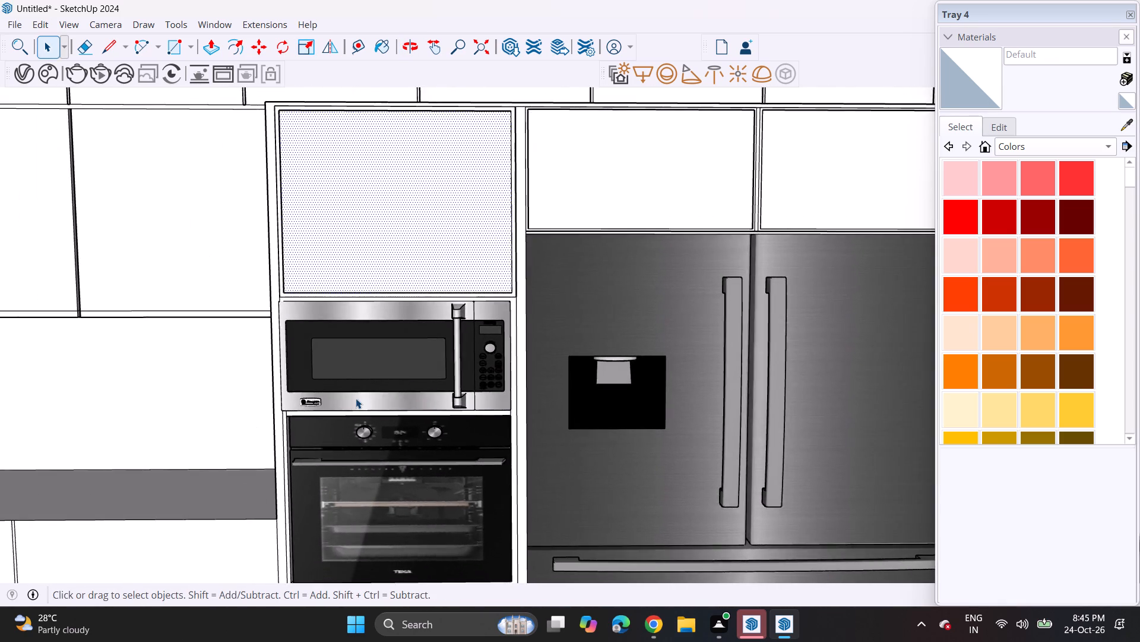
pyautogui.scroll(-15, 356, 398)
pyautogui.scroll(-4, 365, 451)
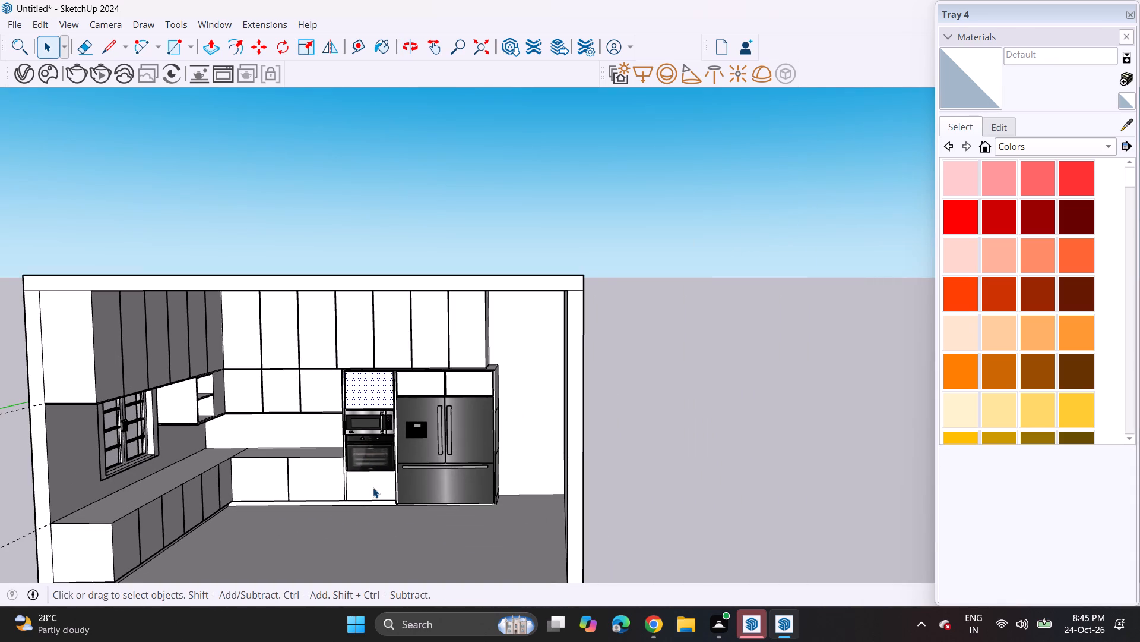
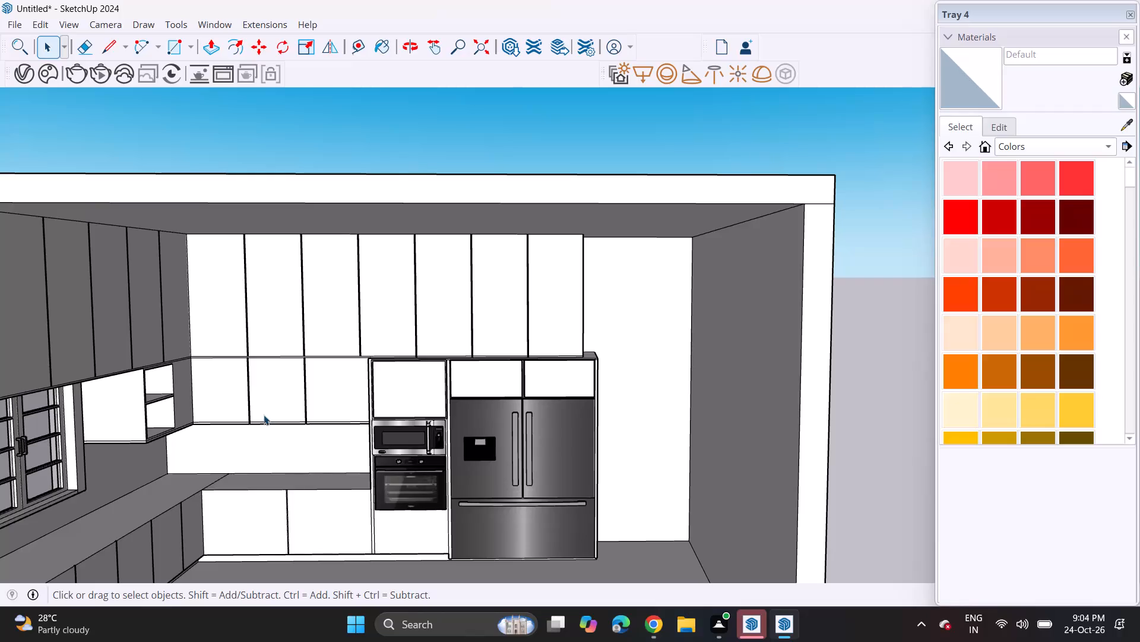
# Switch to Chrome and search 3D Warehouse for "switch board" models.
pyautogui.keyDown('shift'); pyautogui.moveTo(264, 417); pyautogui.dragTo(431, 304, button='middle'); pyautogui.keyUp('shift')
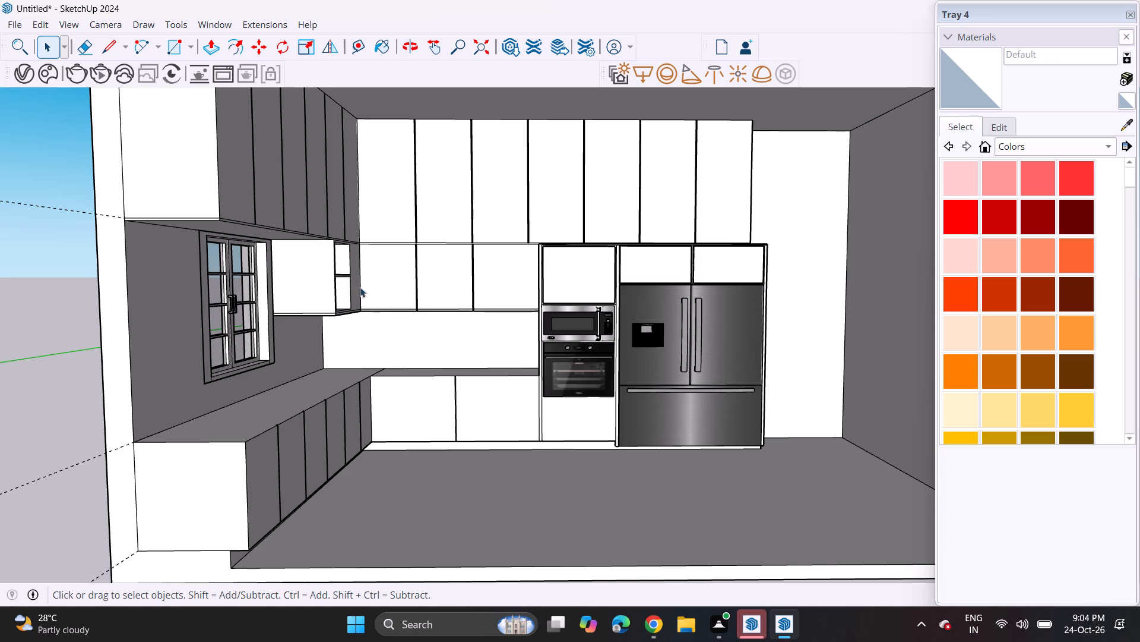
pyautogui.click(646, 621)
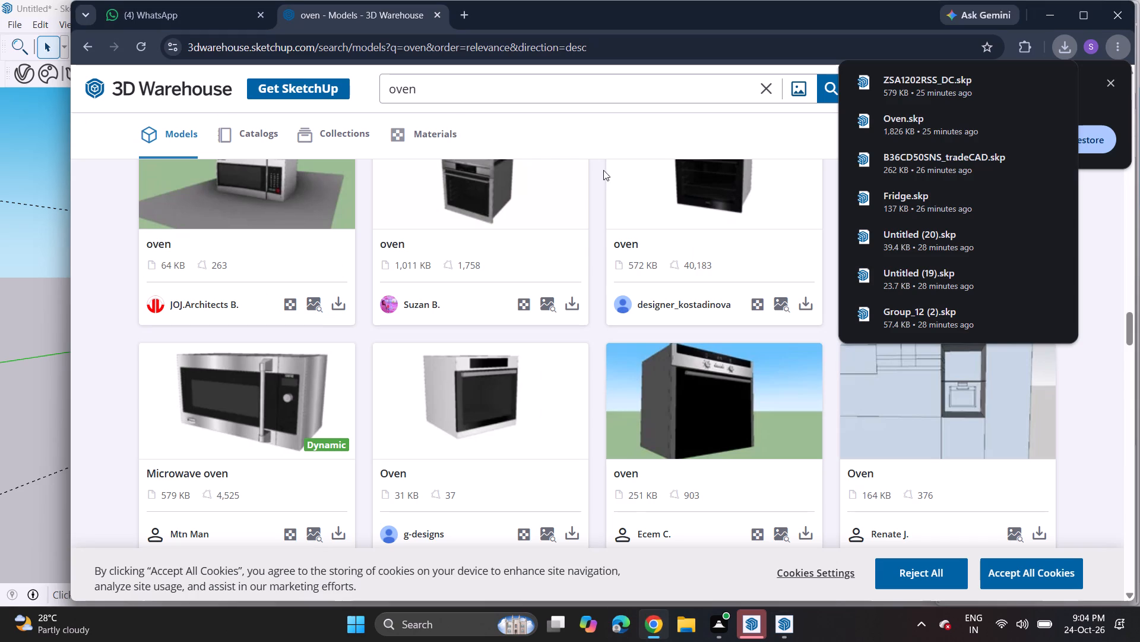
pyautogui.click(768, 90)
pyautogui.press('s')
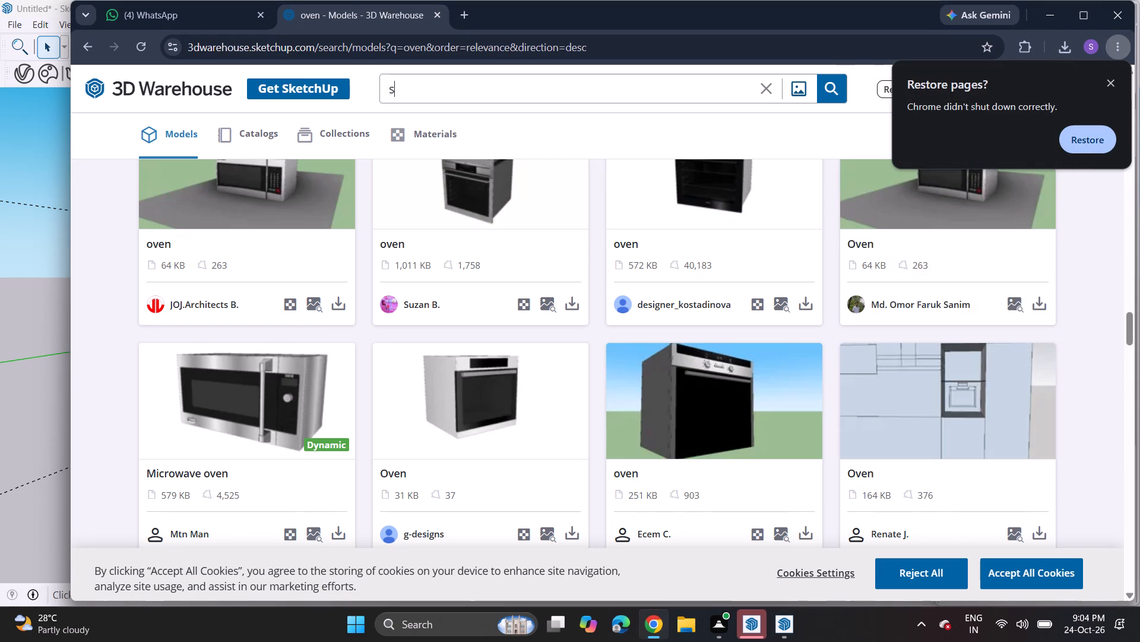
pyautogui.press('w')
pyautogui.press('i')
pyautogui.press('t')
pyautogui.press('c')
pyautogui.write('h')
pyautogui.press('space')
pyautogui.press('b')
pyautogui.write('oard')
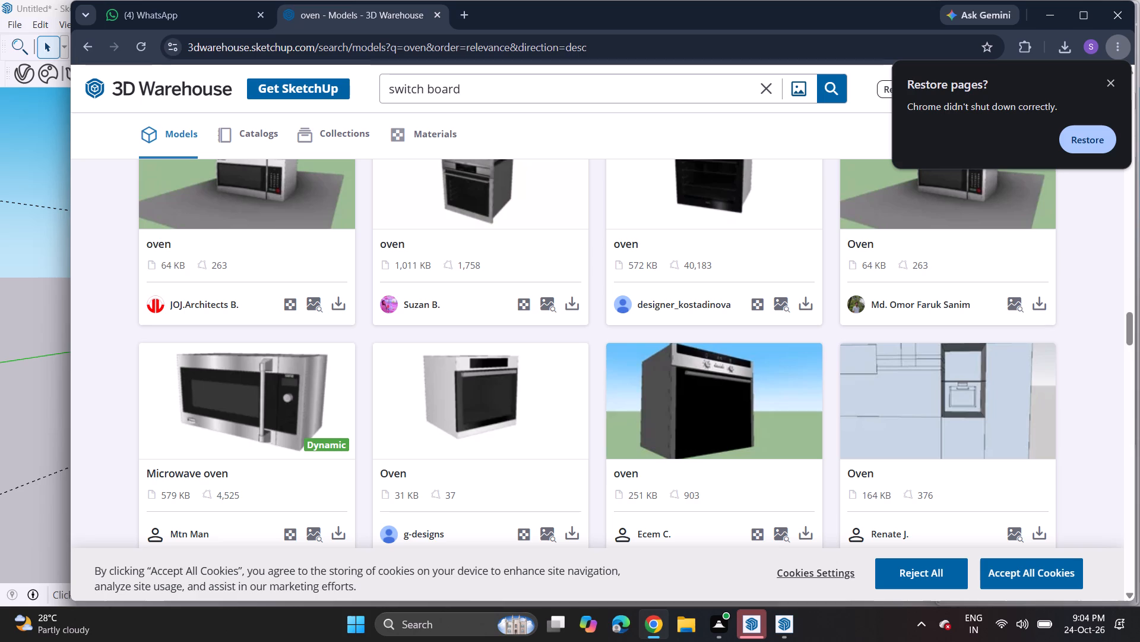
pyautogui.click(825, 89)
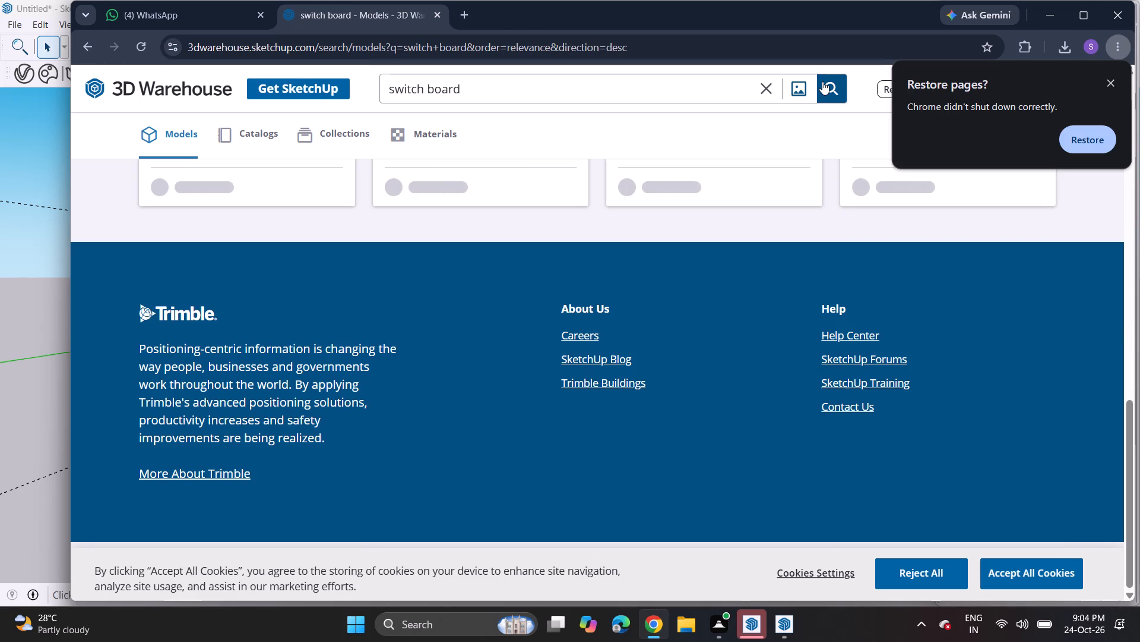
# Browse the switch board search results and compare the designs for one that suits the kitchen wall.
pyautogui.scroll(6, 527, 246)
pyautogui.scroll(-1, 527, 246)
pyautogui.scroll(5, 527, 246)
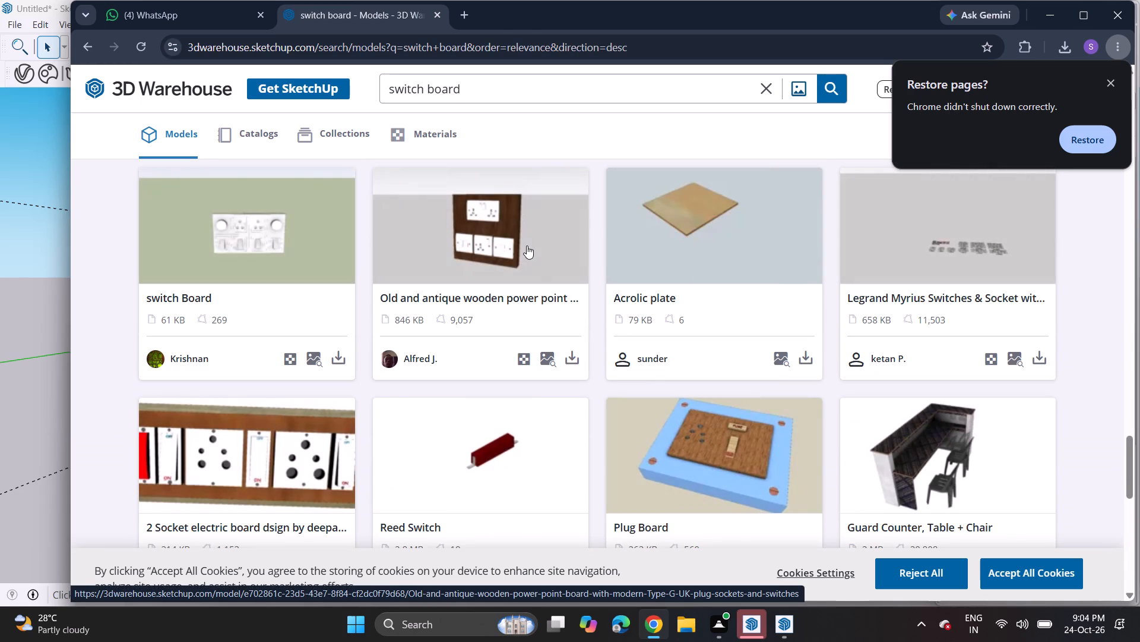
pyautogui.scroll(15, 527, 246)
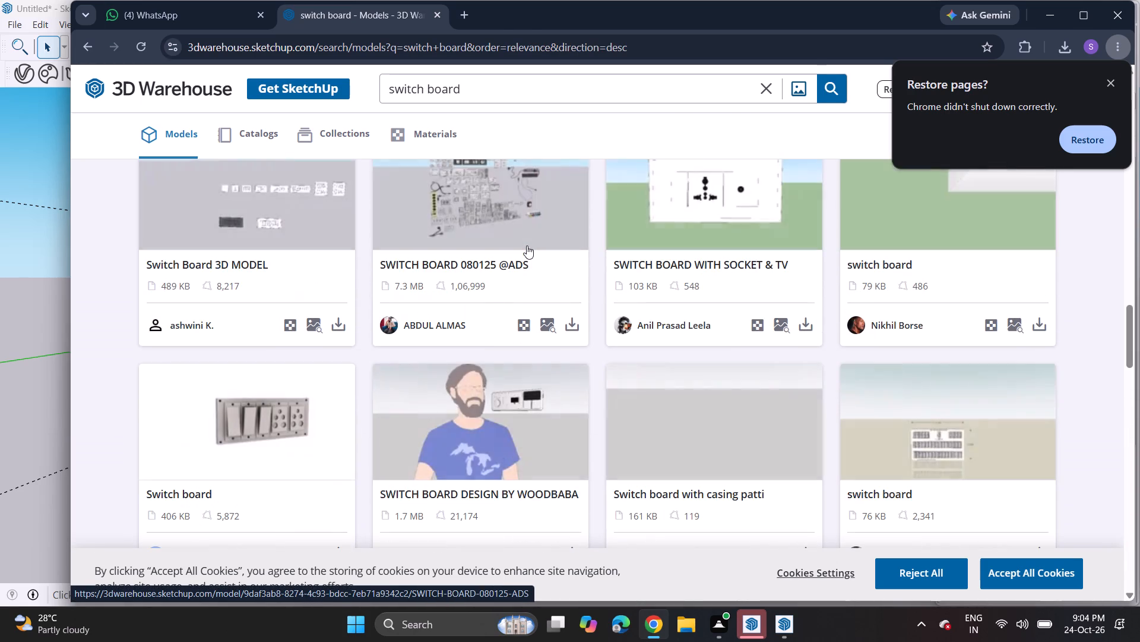
pyautogui.scroll(14, 527, 246)
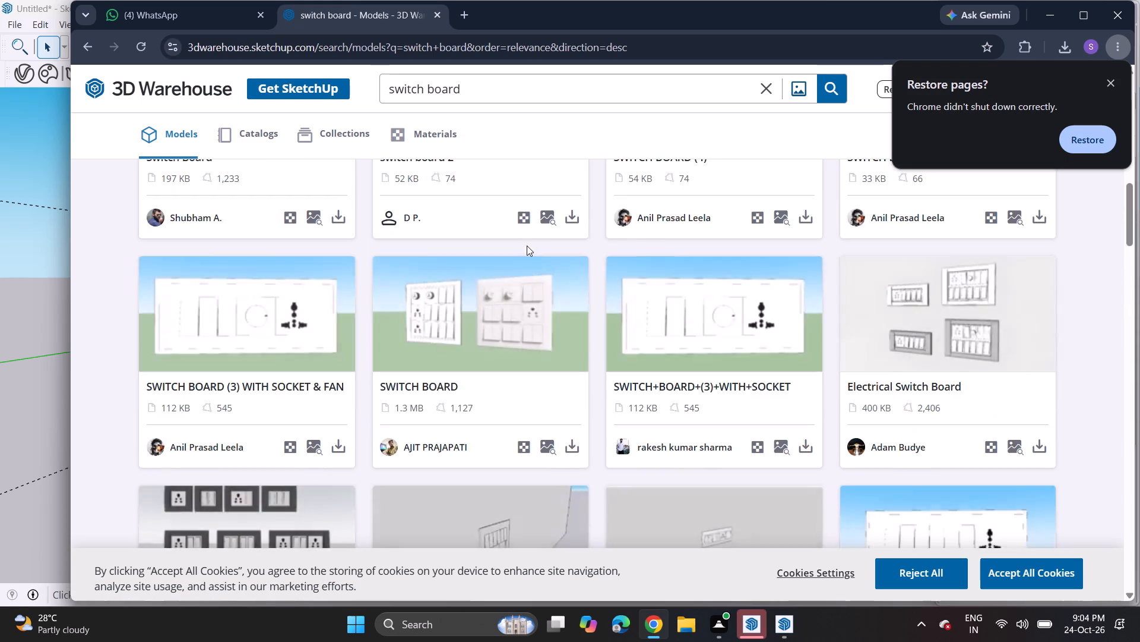
pyautogui.scroll(-6, 527, 246)
pyautogui.scroll(5, 527, 246)
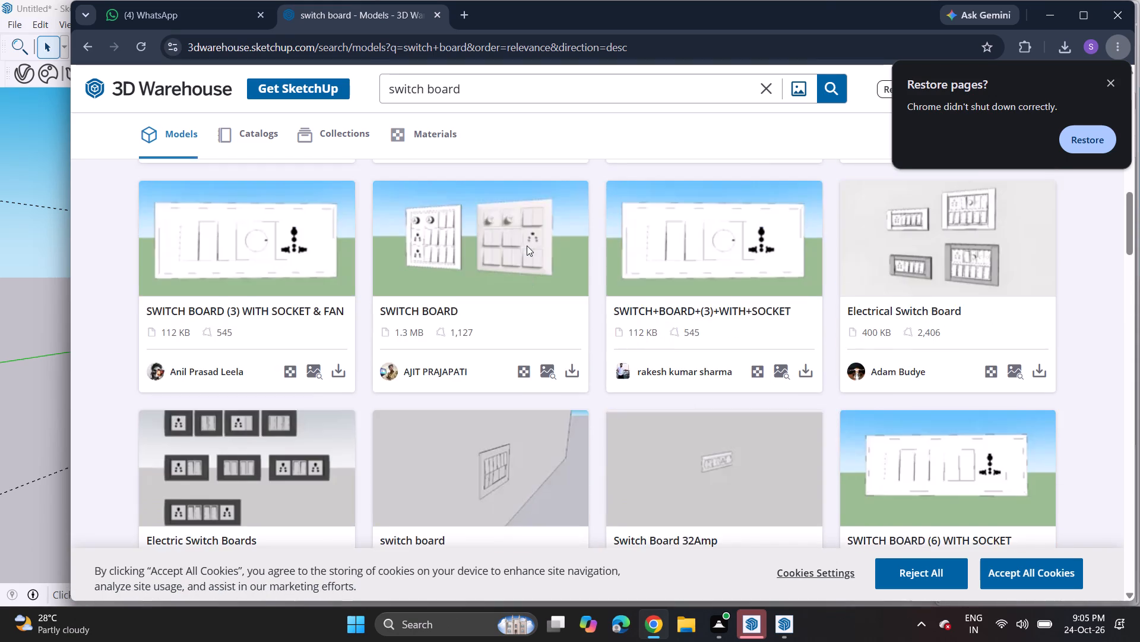
pyautogui.scroll(10, 527, 246)
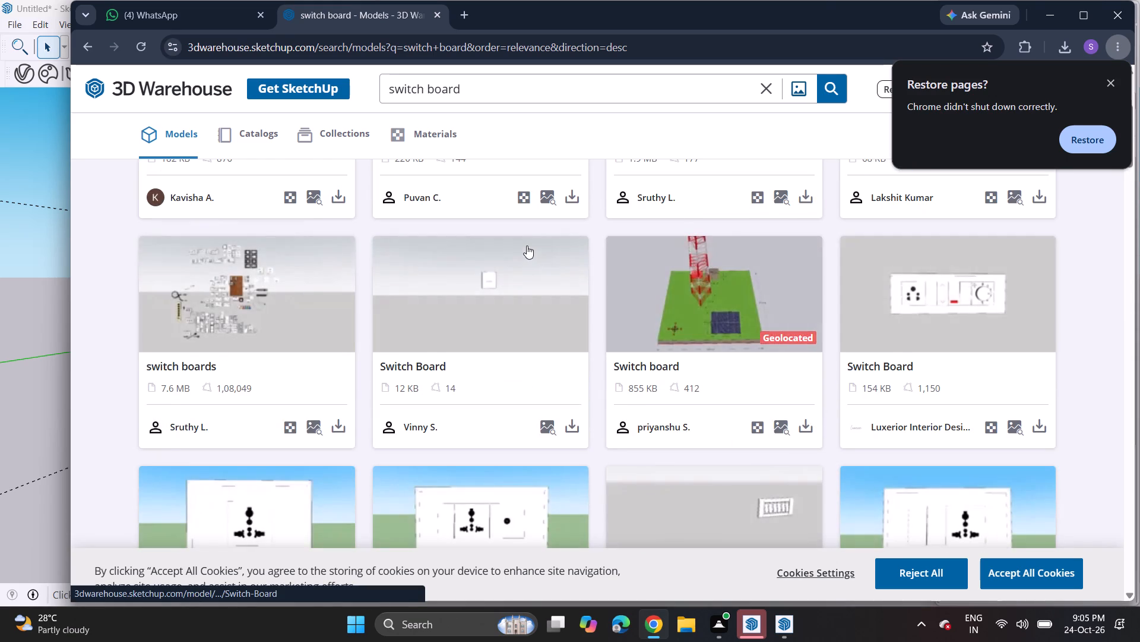
pyautogui.scroll(4, 527, 246)
pyautogui.scroll(-4, 527, 246)
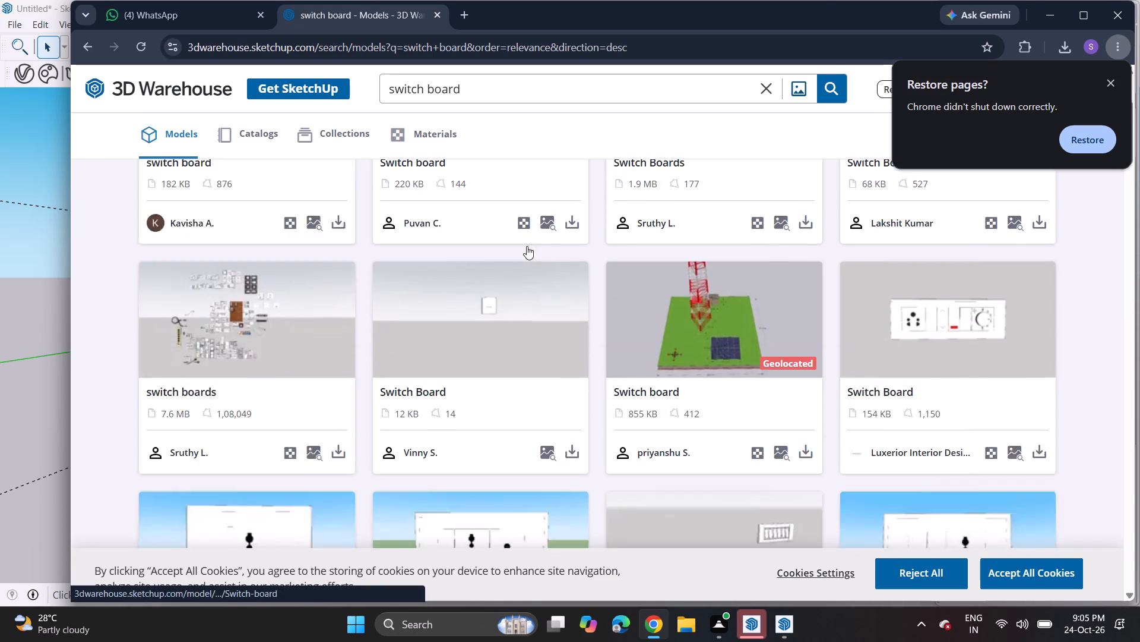
pyautogui.scroll(-2, 527, 246)
pyautogui.scroll(1, 527, 246)
pyautogui.scroll(-4, 527, 246)
pyautogui.scroll(1, 527, 246)
pyautogui.scroll(-9, 527, 246)
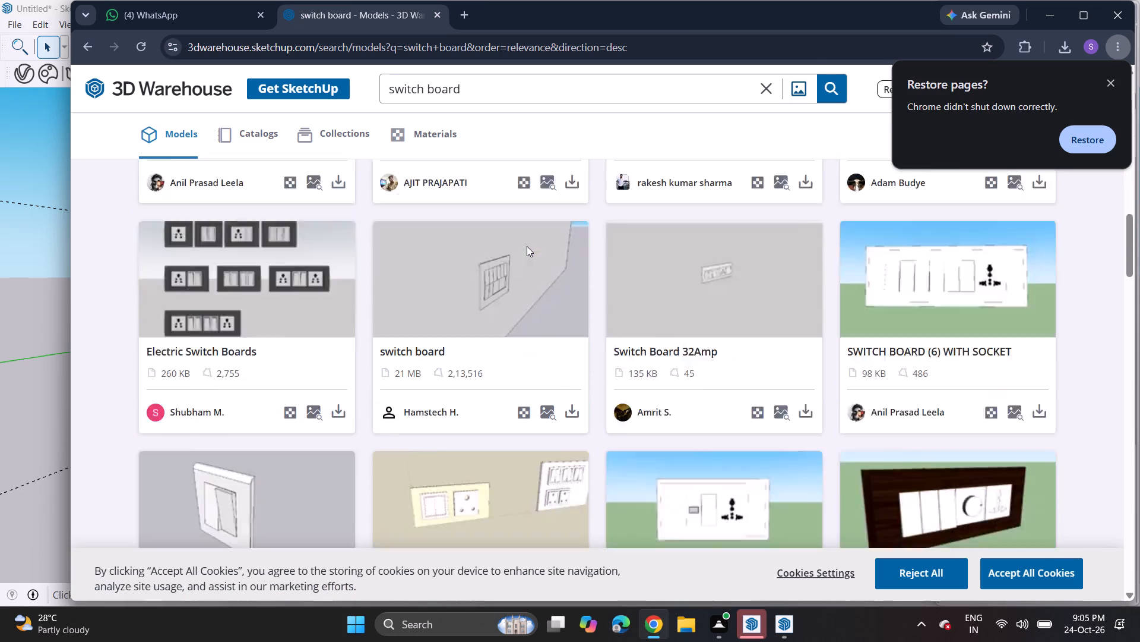
pyautogui.scroll(-16, 527, 246)
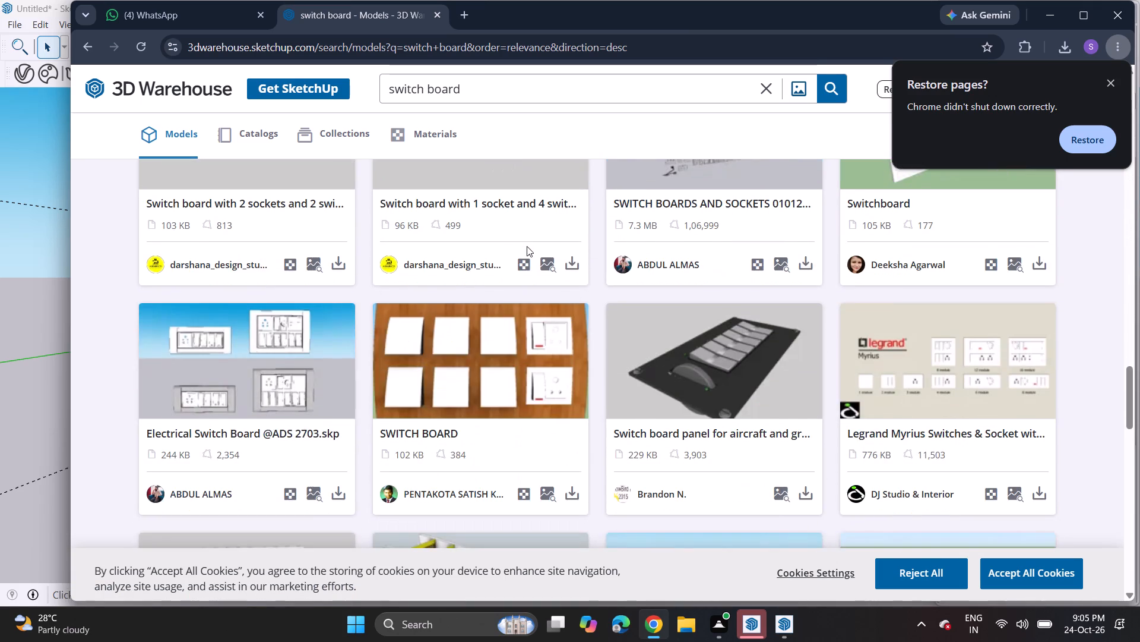
pyautogui.scroll(-3, 527, 246)
pyautogui.scroll(2, 527, 246)
pyautogui.scroll(-8, 527, 246)
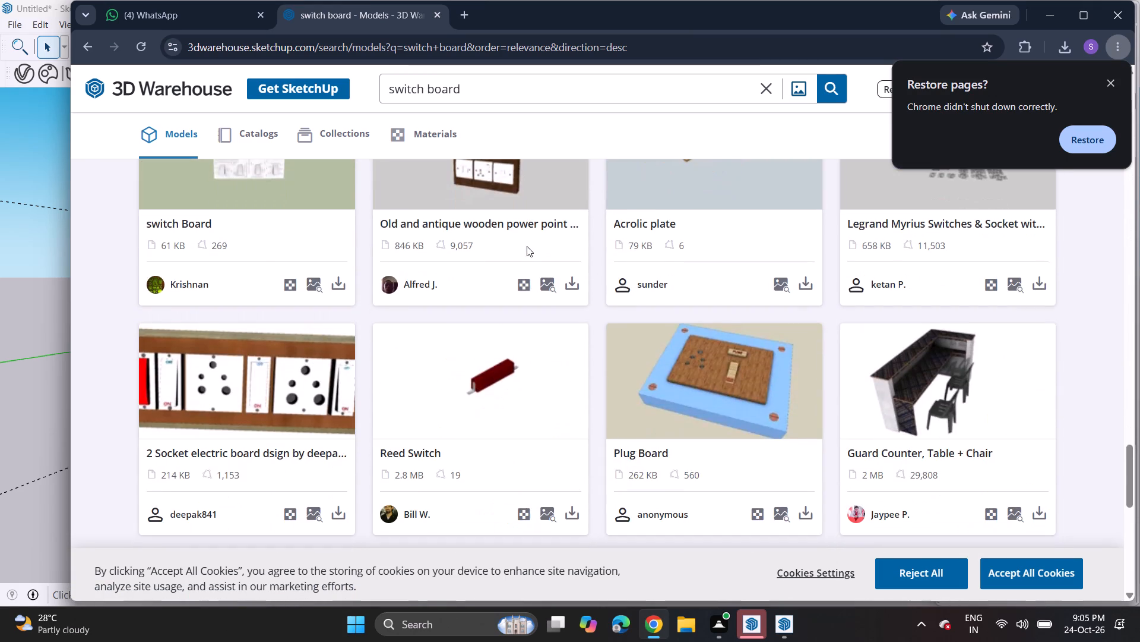
pyautogui.scroll(-7, 527, 246)
pyautogui.scroll(1, 527, 246)
pyautogui.scroll(-1, 527, 246)
pyautogui.scroll(1, 527, 246)
# Look through the further, less related results for additional switch board models.
pyautogui.click(575, 402)
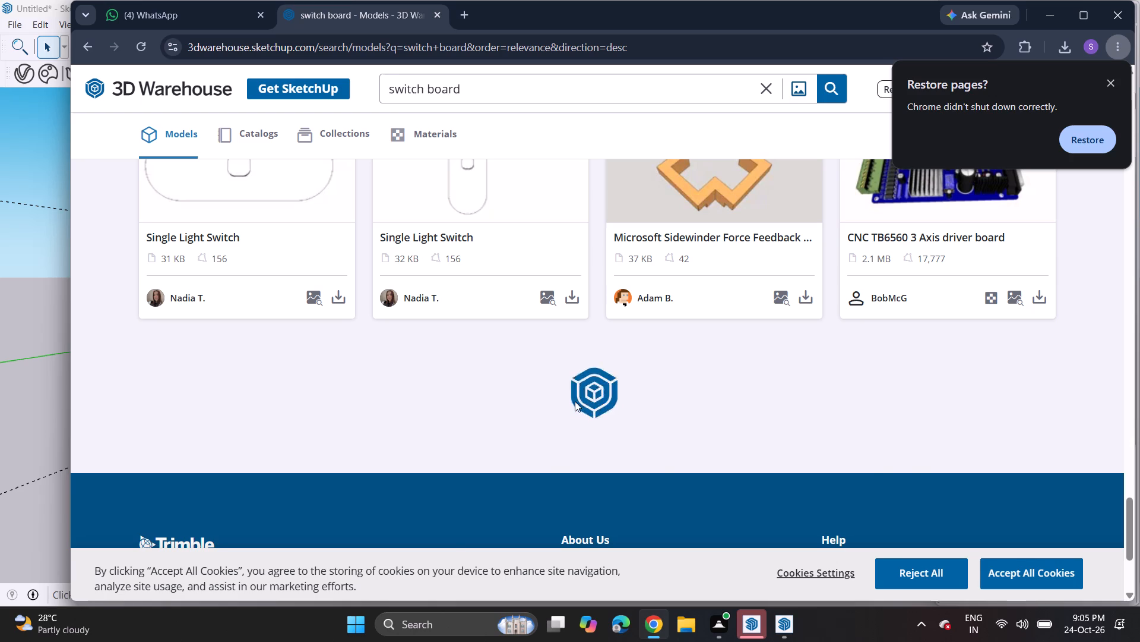
pyautogui.scroll(-4, 575, 401)
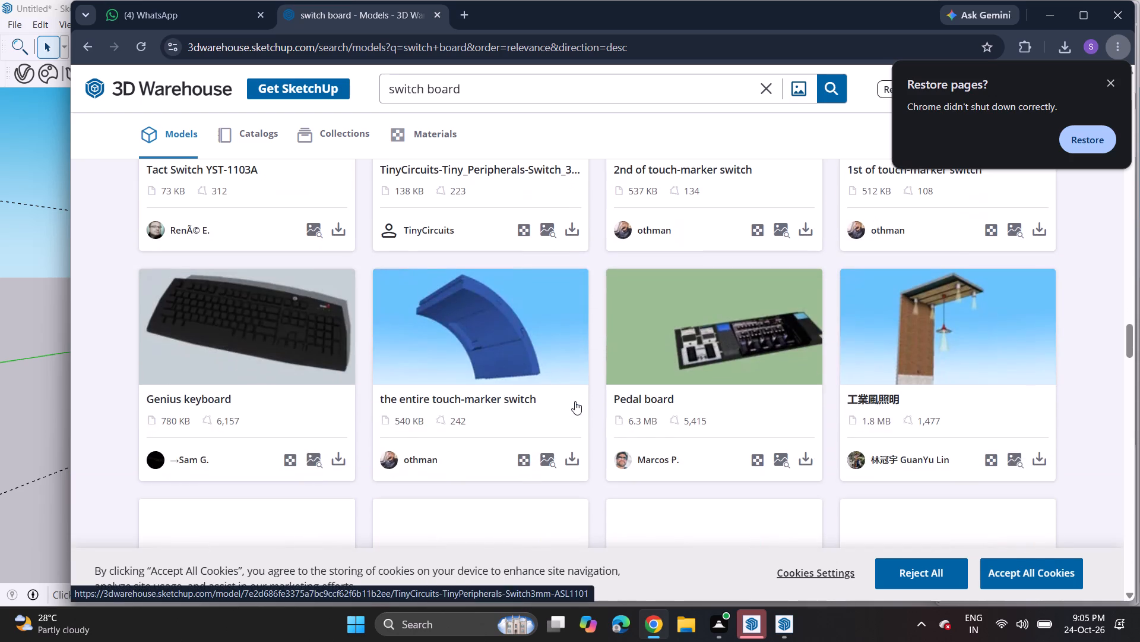
pyautogui.scroll(-5, 575, 401)
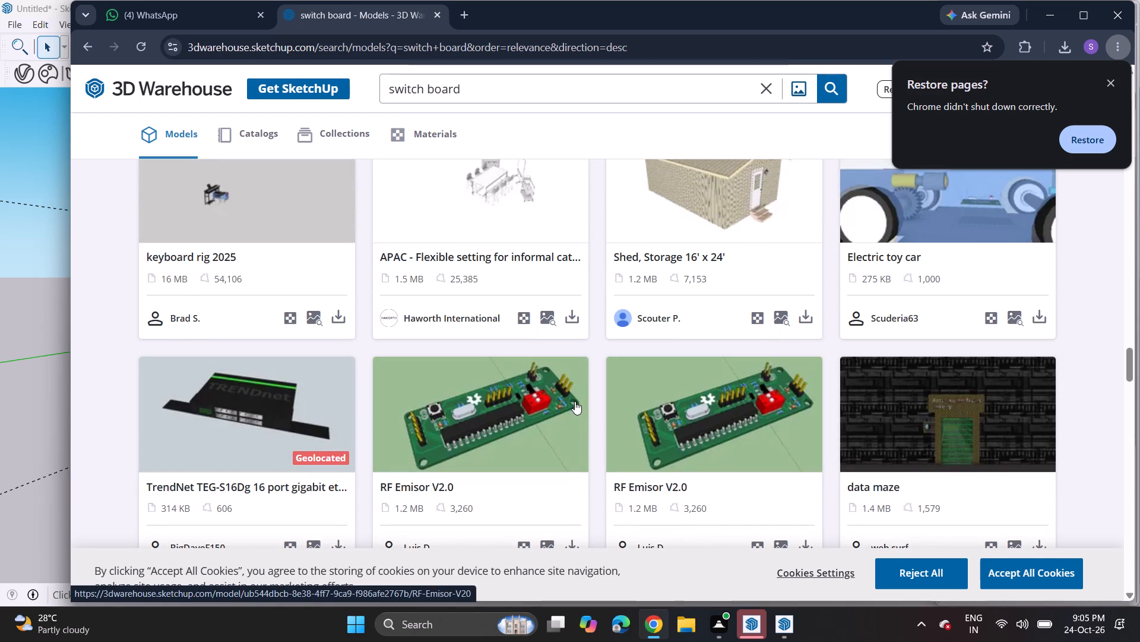
pyautogui.scroll(-13, 575, 401)
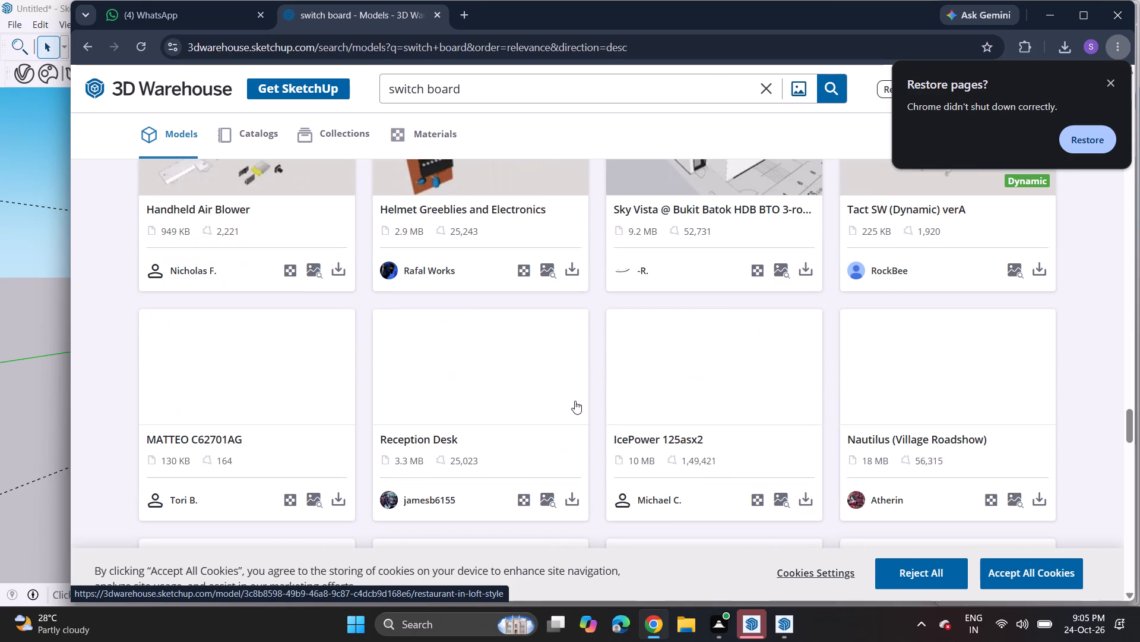
pyautogui.scroll(-6, 575, 401)
pyautogui.scroll(1, 575, 401)
pyautogui.scroll(-4, 575, 401)
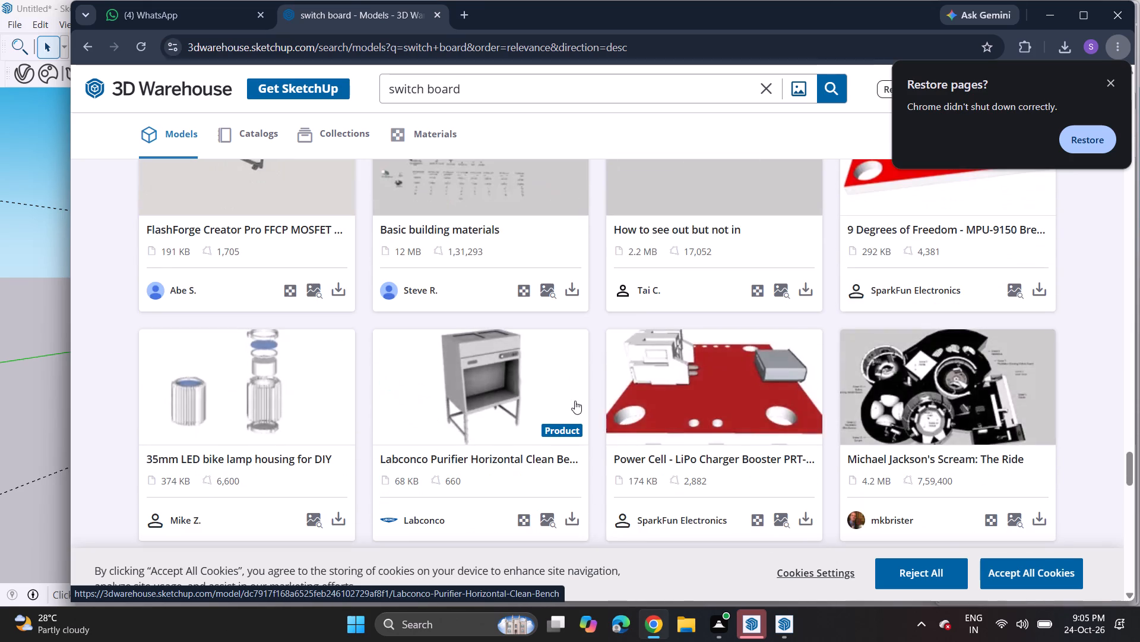
pyautogui.scroll(-13, 575, 401)
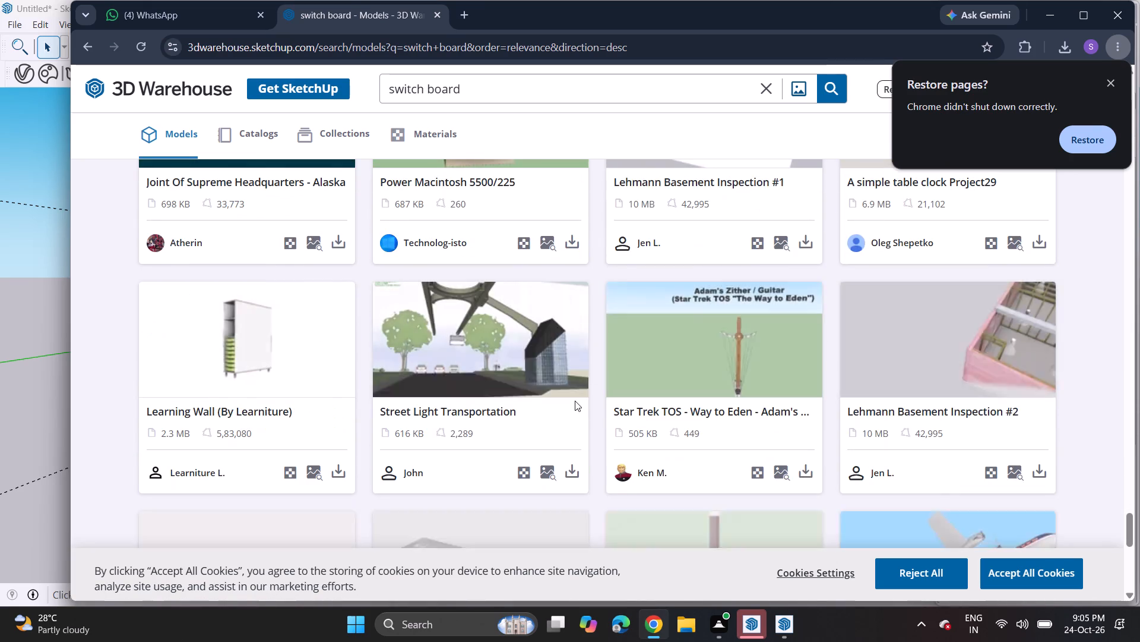
pyautogui.scroll(-5, 575, 401)
pyautogui.click(595, 443)
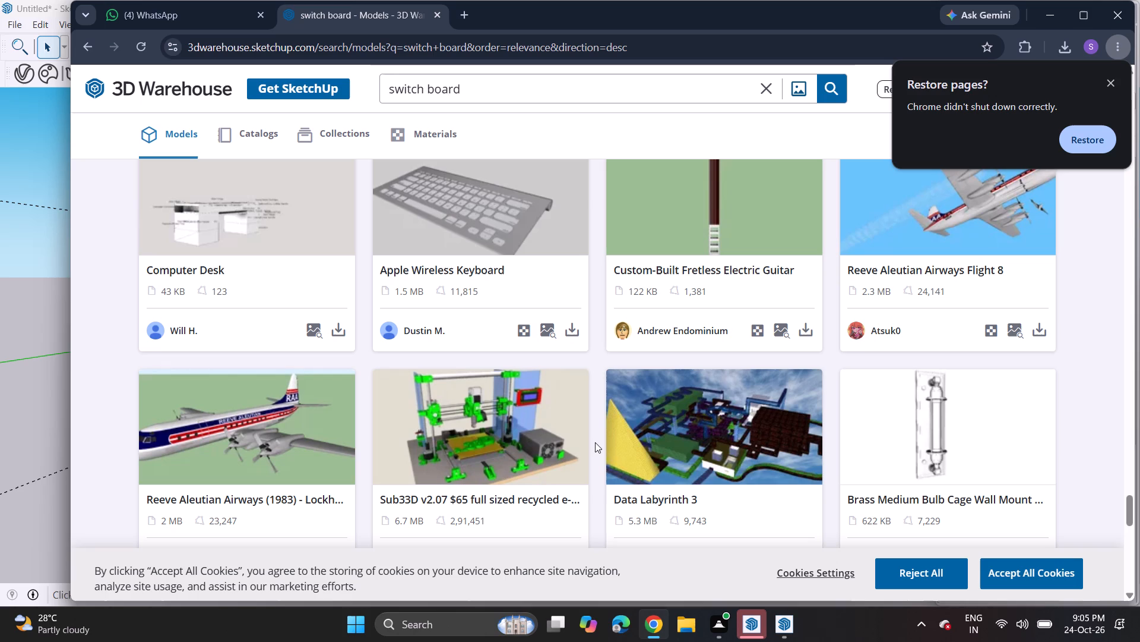
# Return to the earlier results and download the wood-framed SWITCH+BOARD+WITH+SOCKET+&+FAN model as a SketchUp file.
pyautogui.scroll(7, 578, 429)
pyautogui.scroll(-1, 568, 425)
pyautogui.scroll(2, 568, 425)
pyautogui.scroll(-1, 568, 425)
pyautogui.scroll(15, 568, 425)
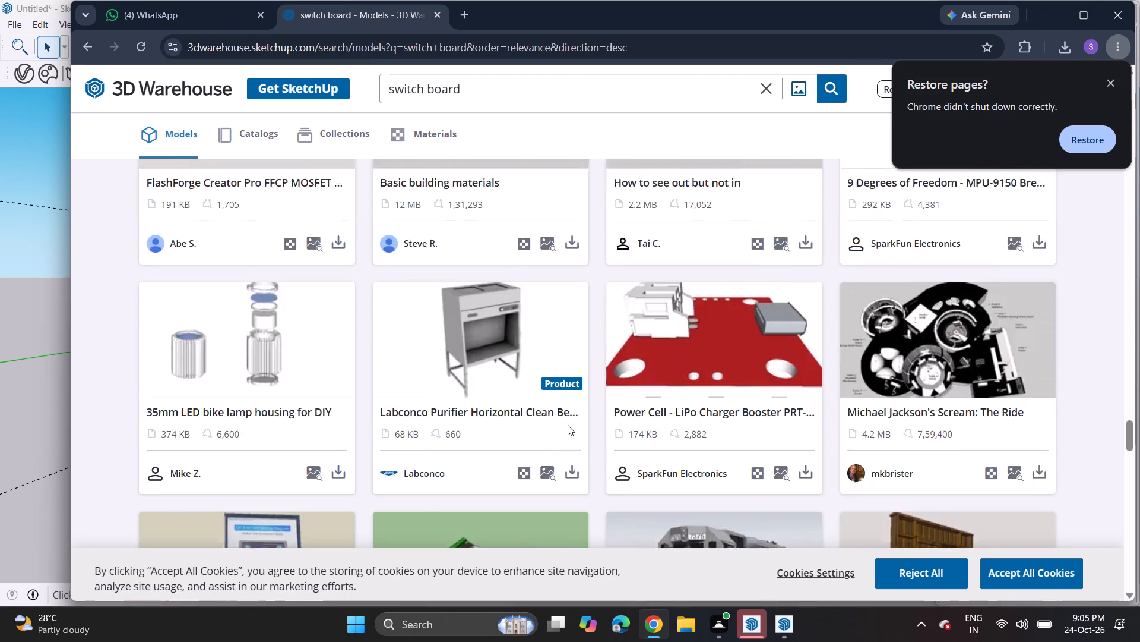
pyautogui.scroll(2, 568, 425)
pyautogui.scroll(-1, 568, 425)
pyautogui.scroll(11, 568, 425)
pyautogui.scroll(-1, 568, 425)
pyautogui.scroll(6, 568, 425)
pyautogui.scroll(-1, 568, 425)
pyautogui.scroll(19, 568, 425)
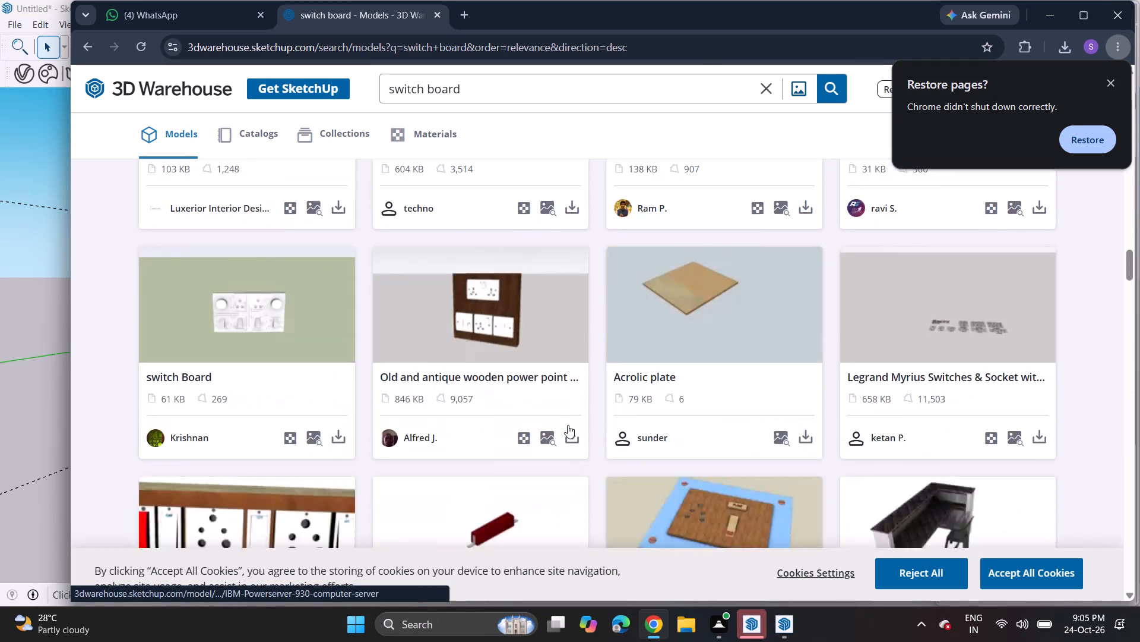
pyautogui.scroll(8, 568, 425)
pyautogui.scroll(-1, 568, 425)
pyautogui.scroll(3, 568, 425)
pyautogui.scroll(-3, 568, 425)
pyautogui.scroll(14, 568, 425)
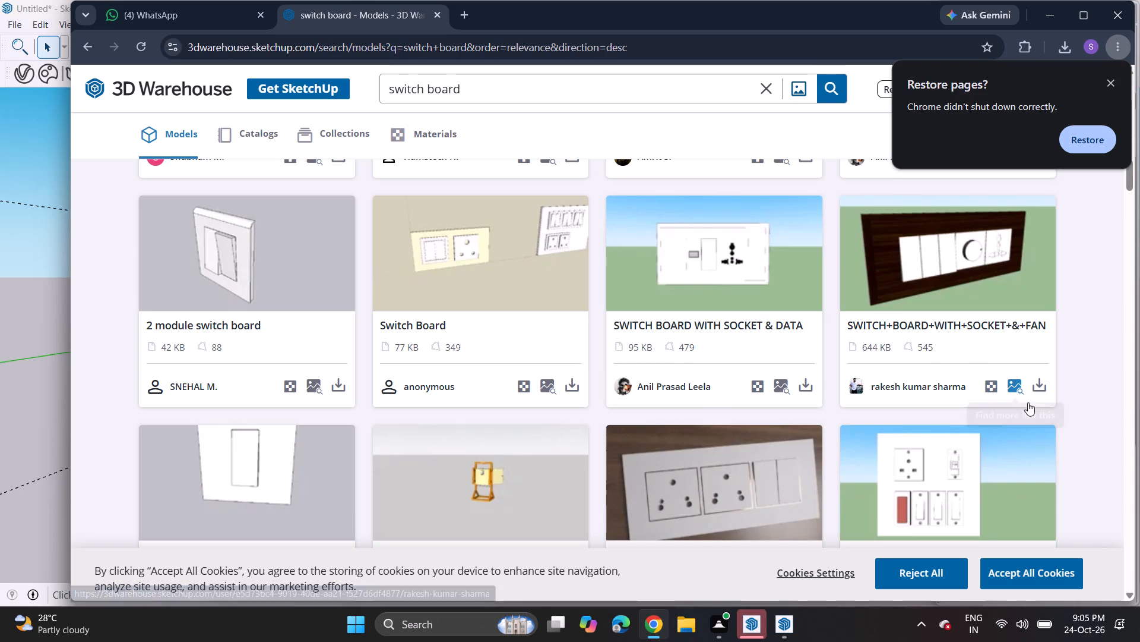
pyautogui.click(1043, 388)
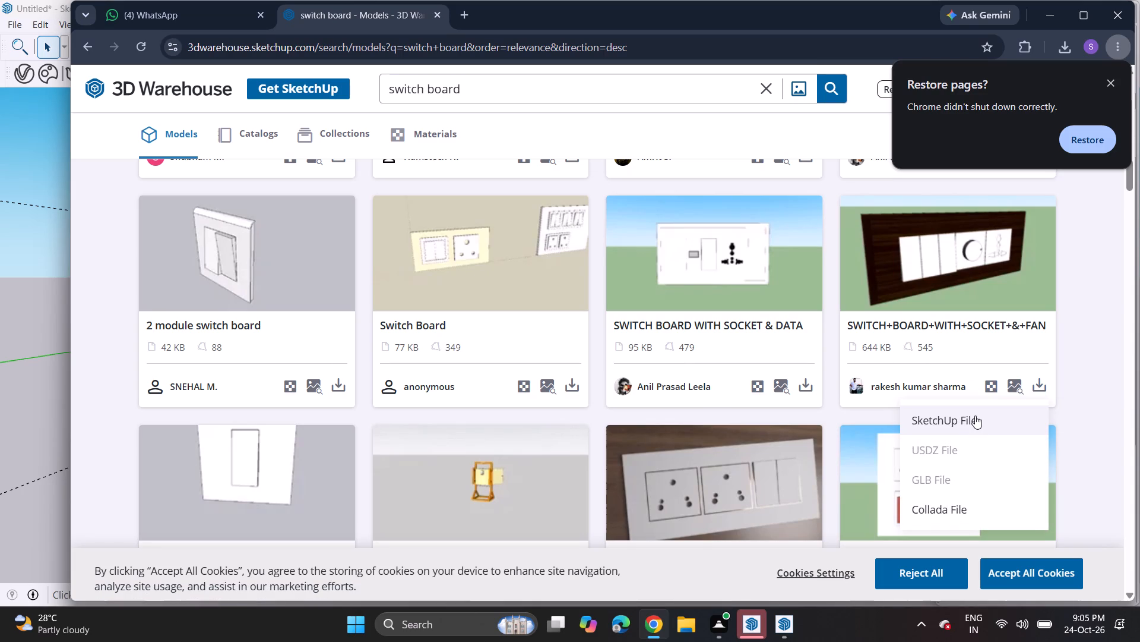
pyautogui.click(975, 416)
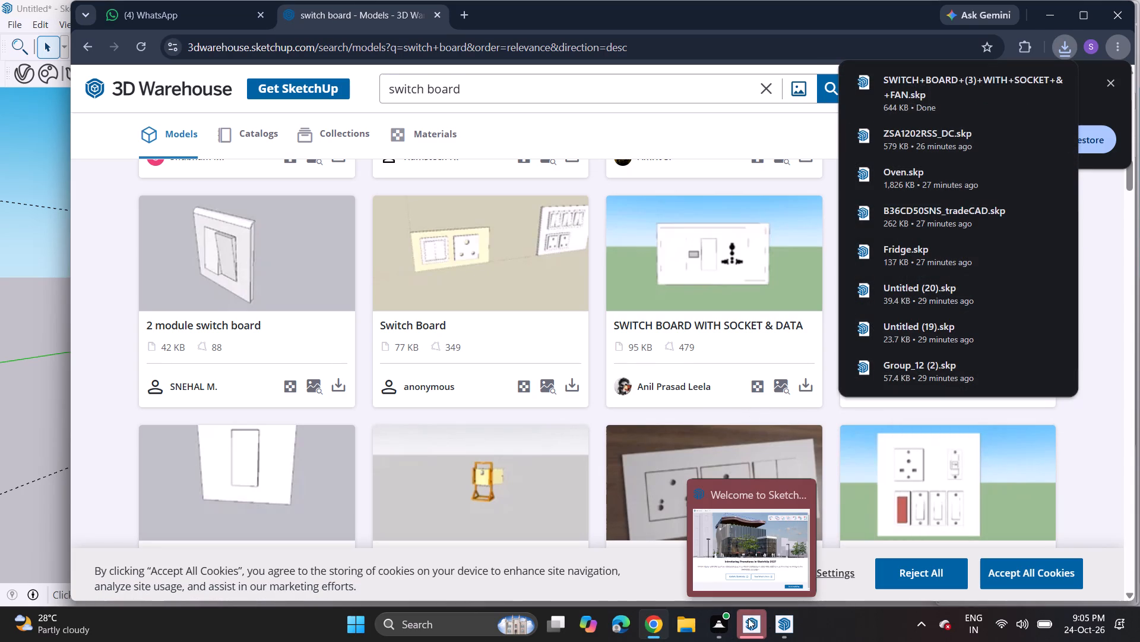
# Switch to SketchUp, start a file import, and look through the Downloads folder for the switch board model.
pyautogui.click(787, 630)
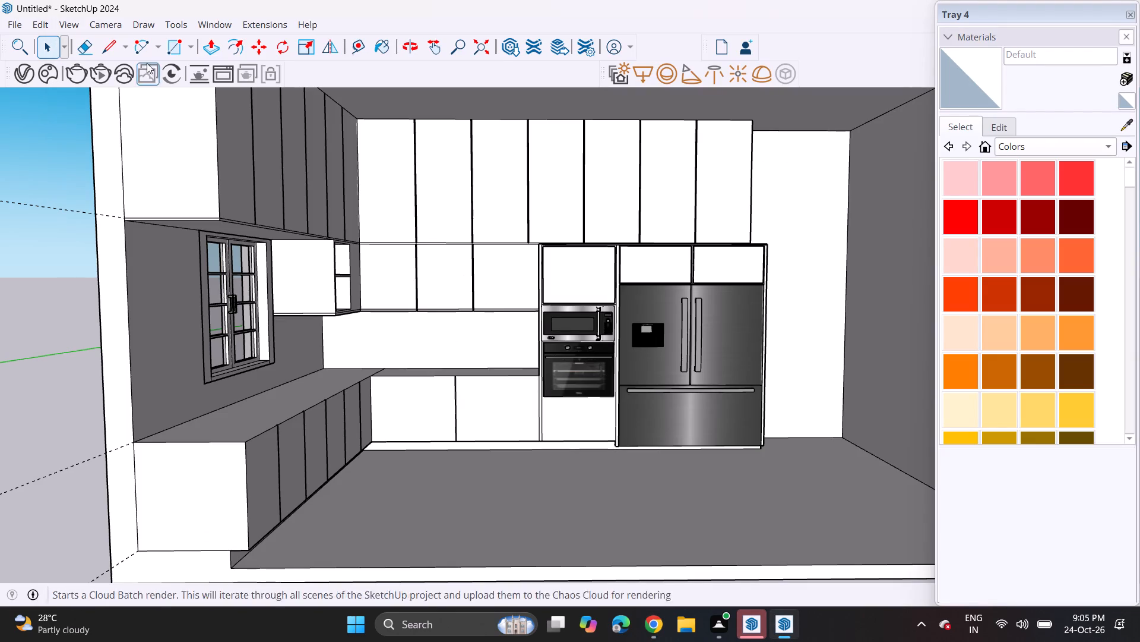
pyautogui.click(10, 27)
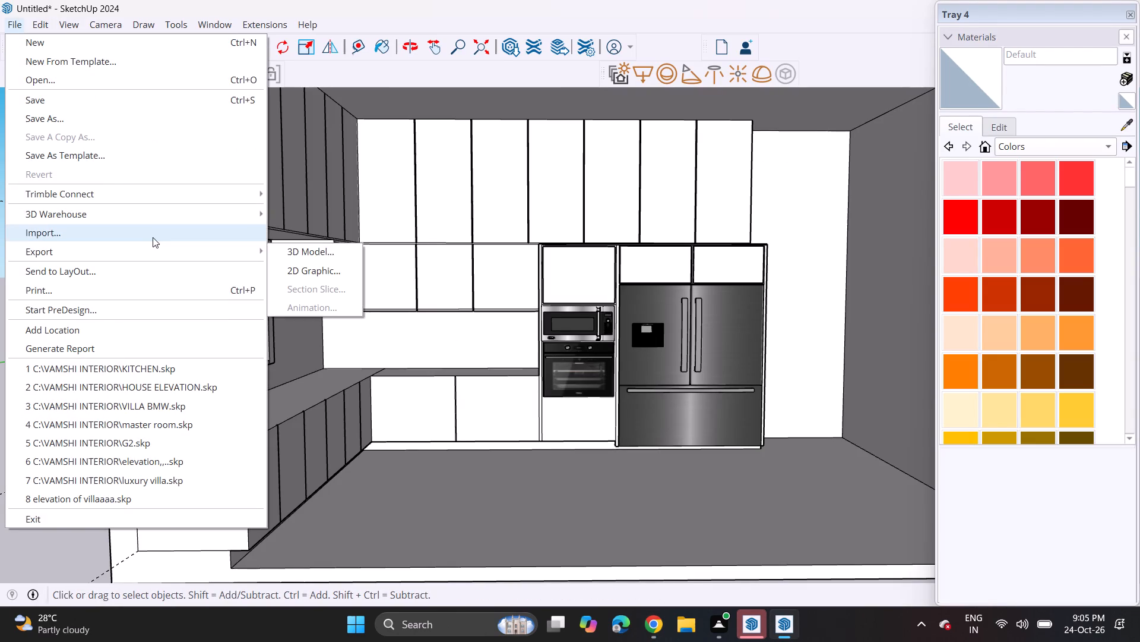
pyautogui.click(153, 237)
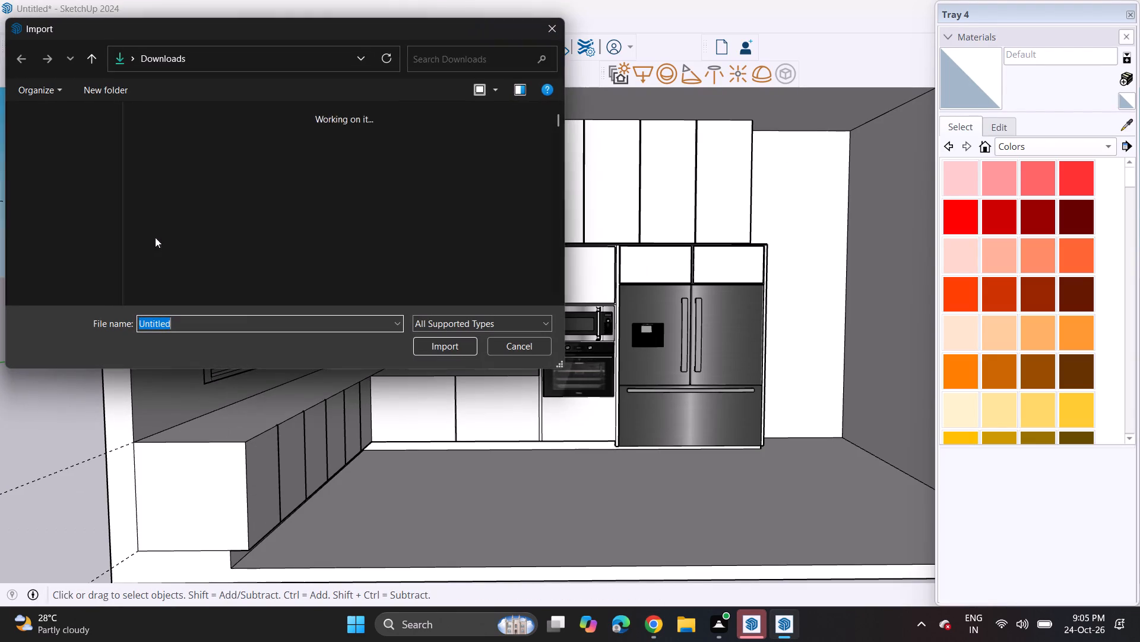
pyautogui.scroll(-3, 360, 218)
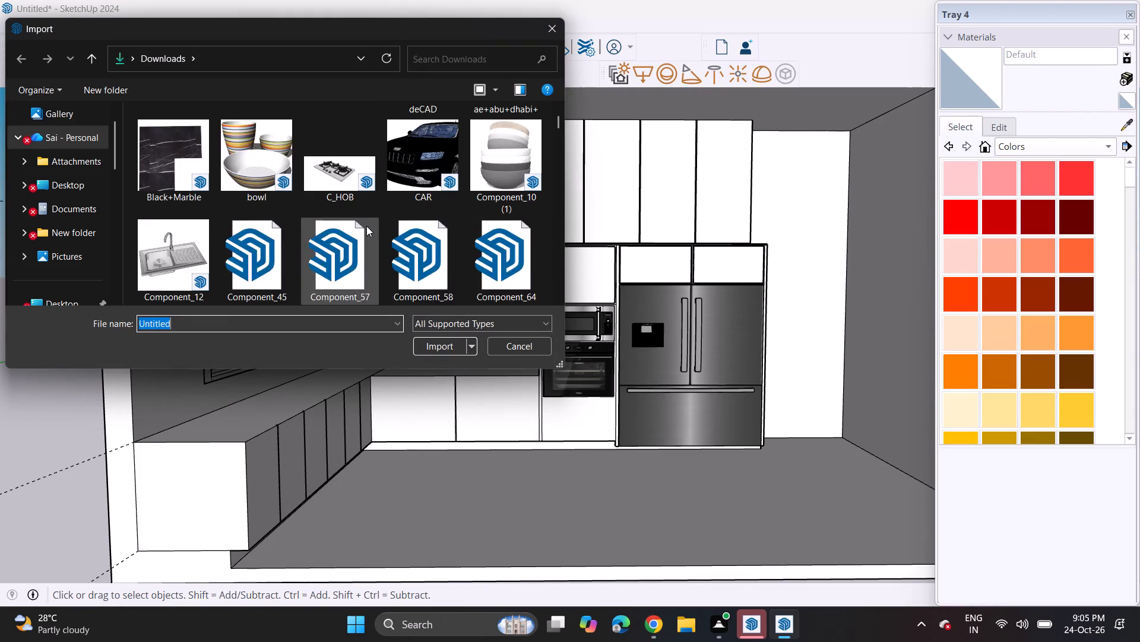
pyautogui.scroll(-2, 366, 226)
pyautogui.scroll(1, 366, 226)
pyautogui.scroll(-1, 366, 226)
pyautogui.scroll(1, 366, 226)
pyautogui.scroll(-1, 366, 226)
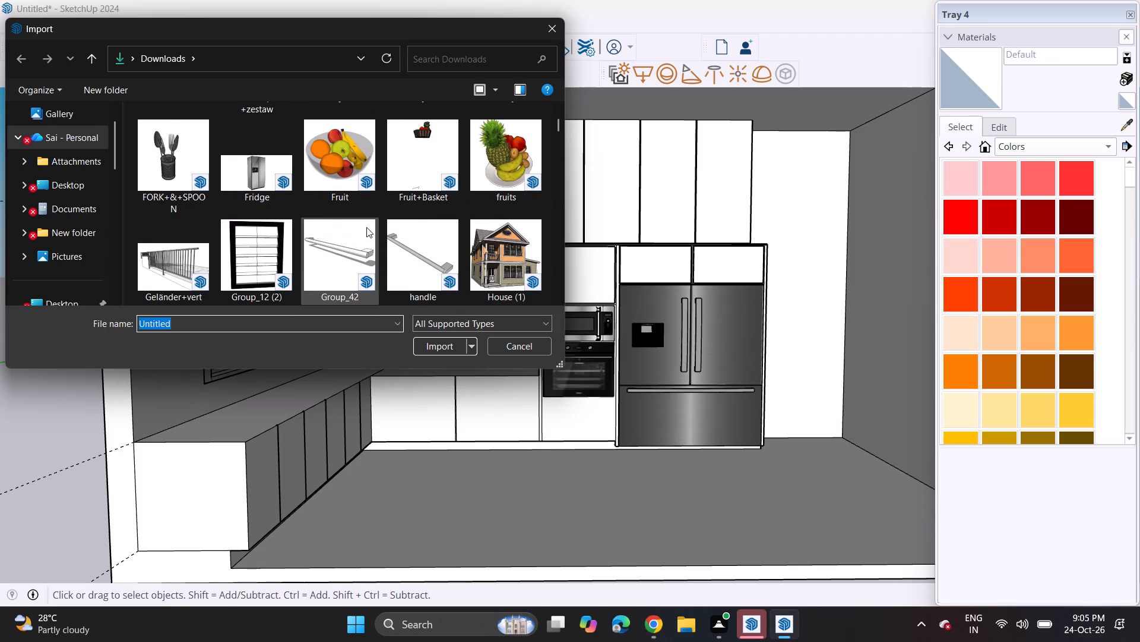
pyautogui.scroll(-4, 366, 227)
pyautogui.scroll(1, 366, 226)
pyautogui.scroll(-2, 366, 226)
pyautogui.scroll(1, 366, 226)
pyautogui.scroll(-1, 366, 226)
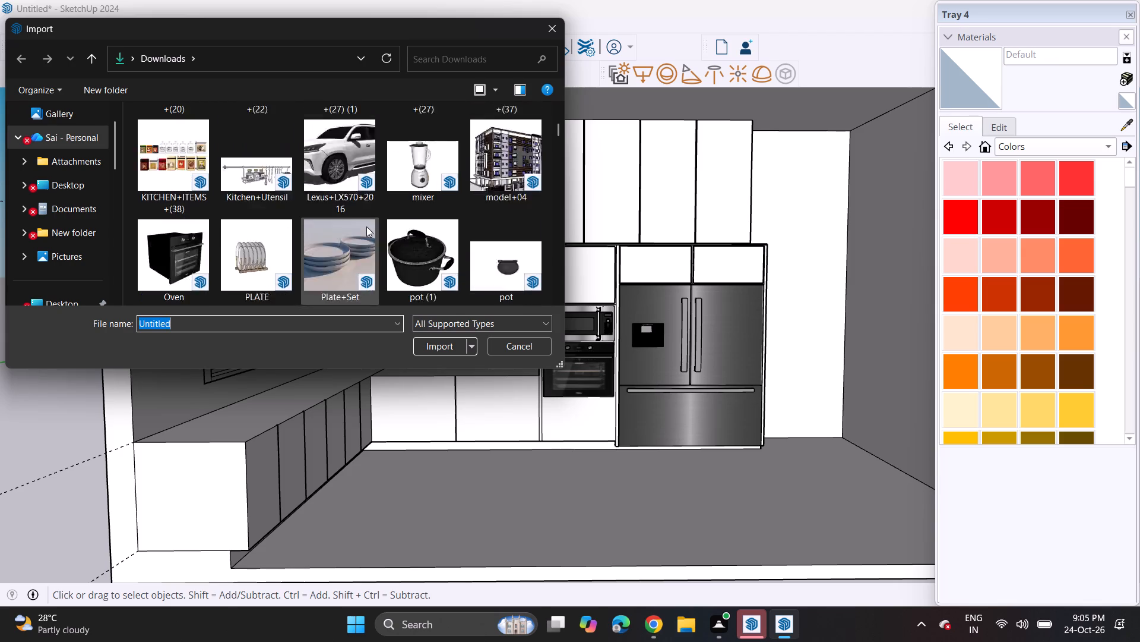
pyautogui.scroll(-3, 366, 226)
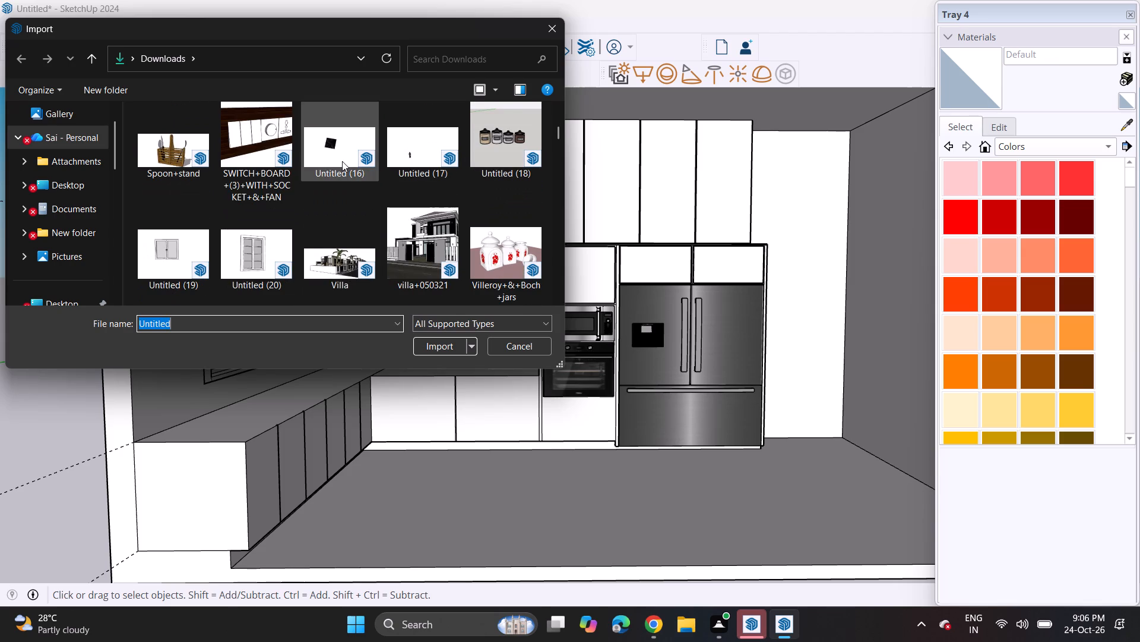
pyautogui.scroll(-2, 354, 225)
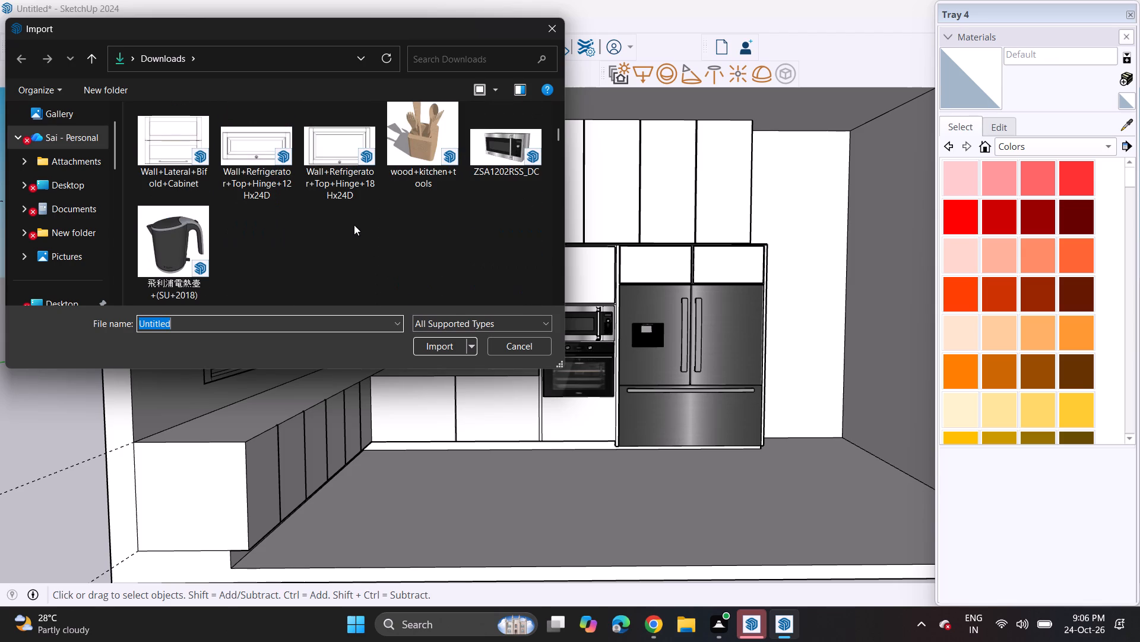
pyautogui.scroll(5, 413, 217)
pyautogui.scroll(-9, 413, 218)
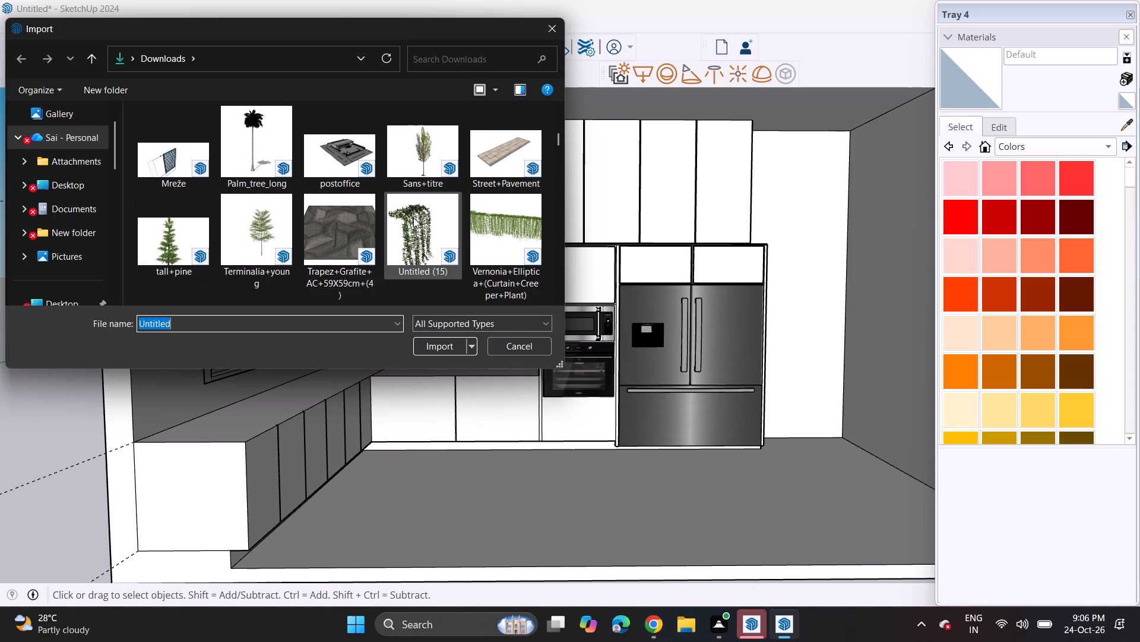
pyautogui.scroll(9, 413, 218)
pyautogui.scroll(-1, 413, 218)
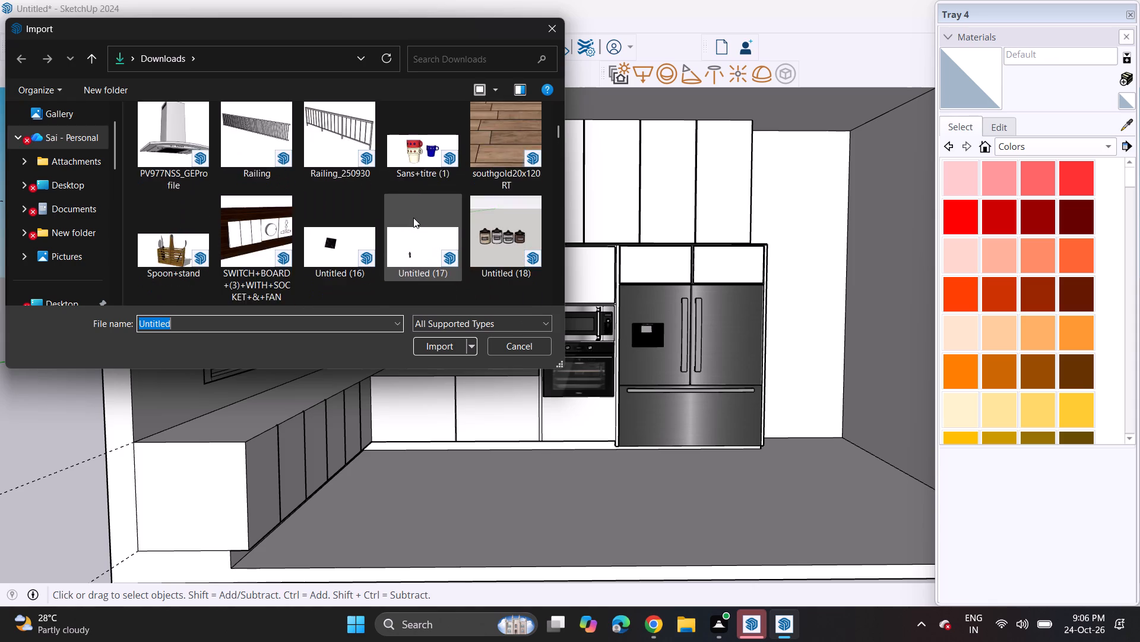
pyautogui.scroll(-1, 413, 218)
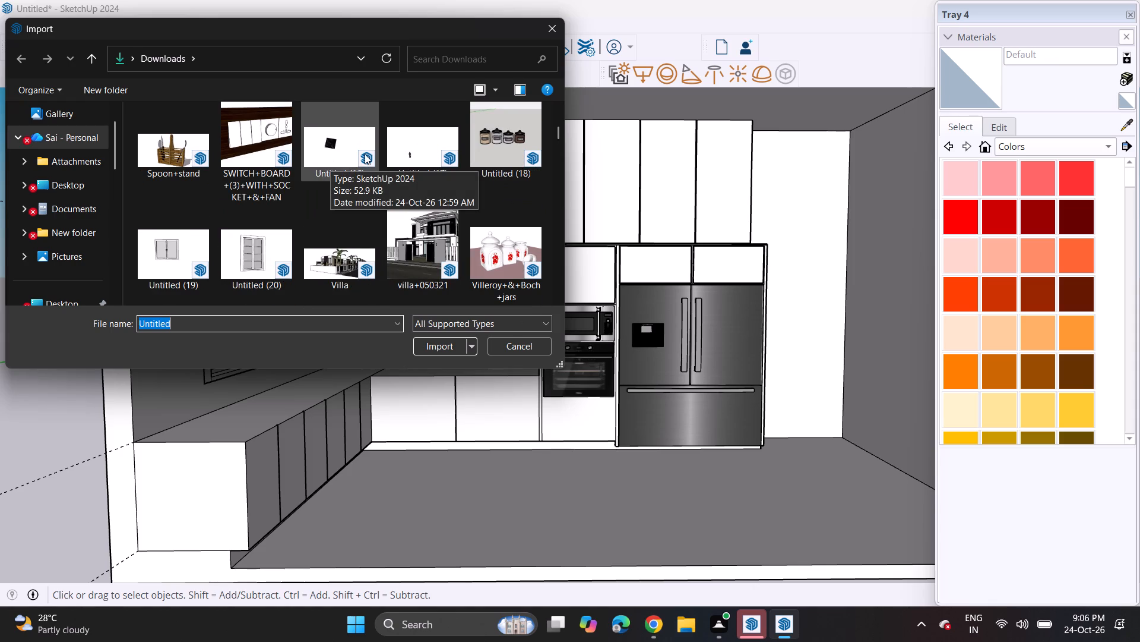
pyautogui.scroll(7, 368, 152)
pyautogui.scroll(-1, 368, 152)
pyautogui.scroll(1, 368, 152)
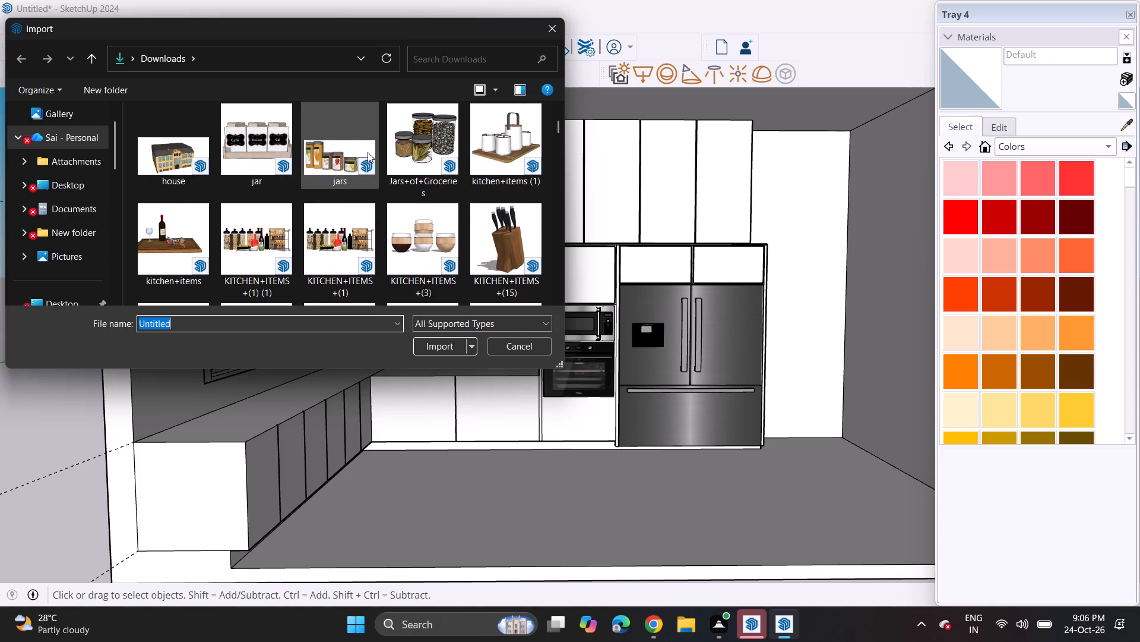
pyautogui.scroll(6, 368, 152)
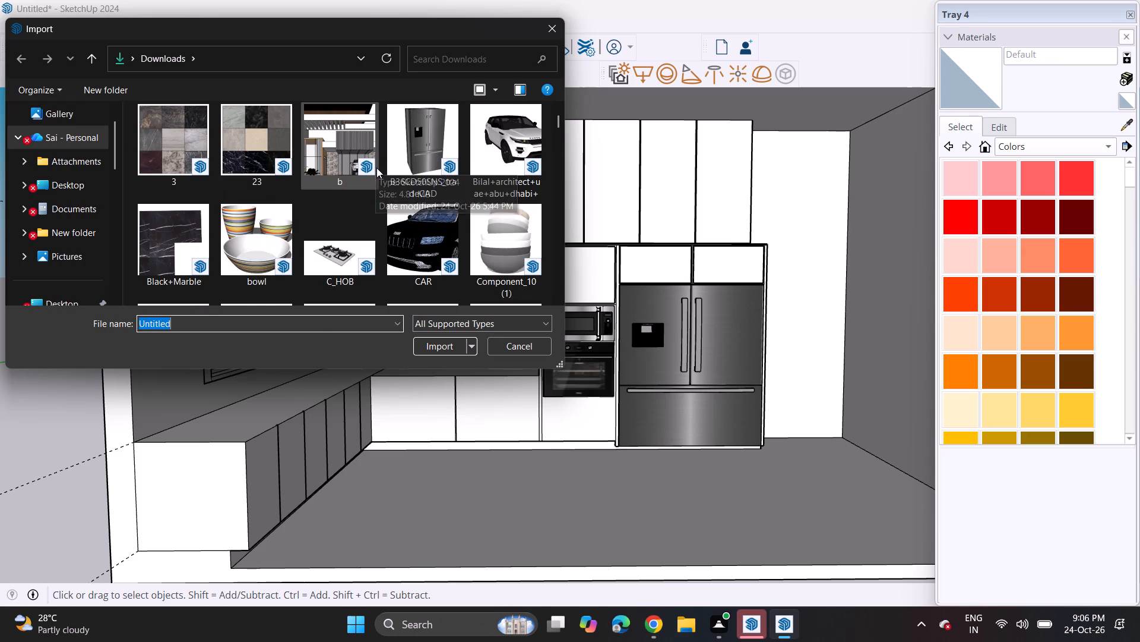
pyautogui.scroll(2, 376, 181)
pyautogui.scroll(-7, 381, 184)
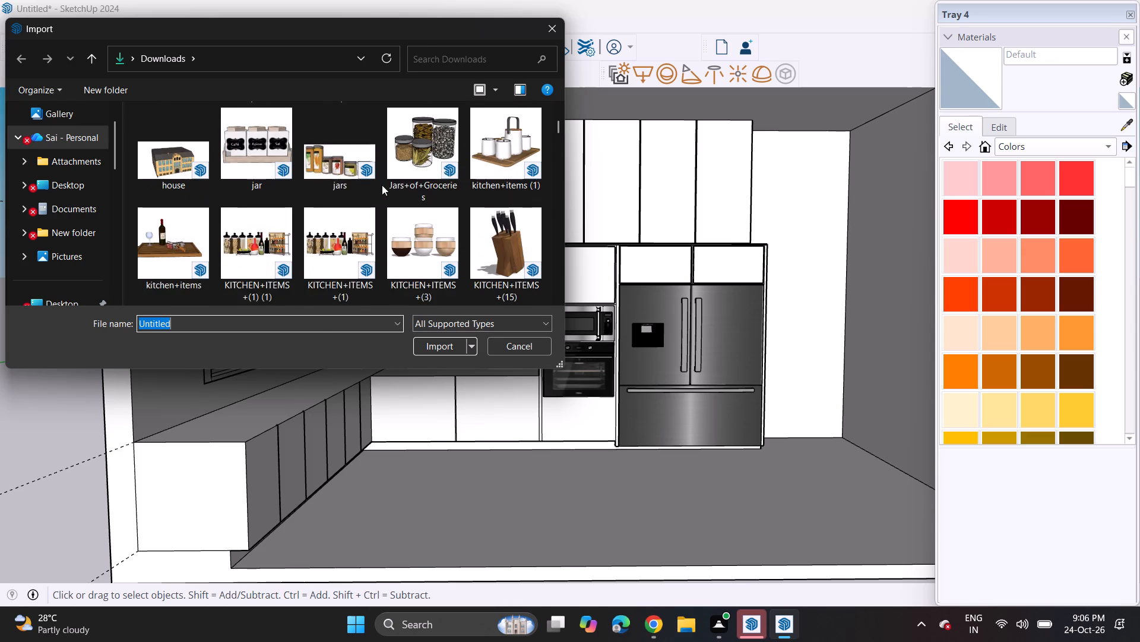
pyautogui.scroll(-3, 382, 185)
pyautogui.scroll(1, 382, 185)
pyautogui.scroll(-3, 382, 185)
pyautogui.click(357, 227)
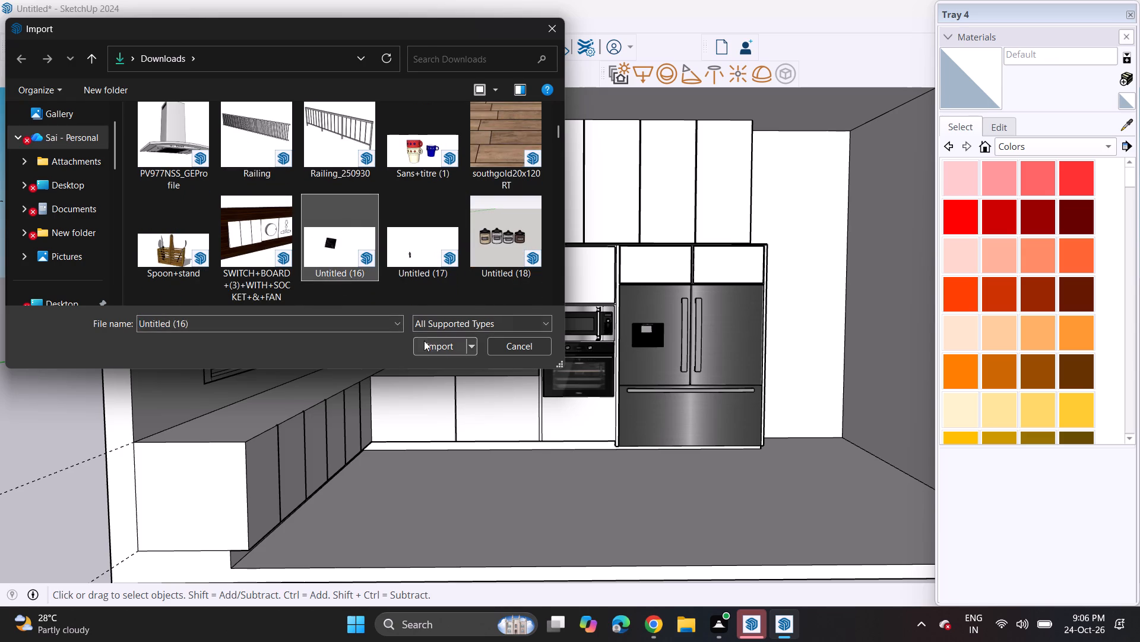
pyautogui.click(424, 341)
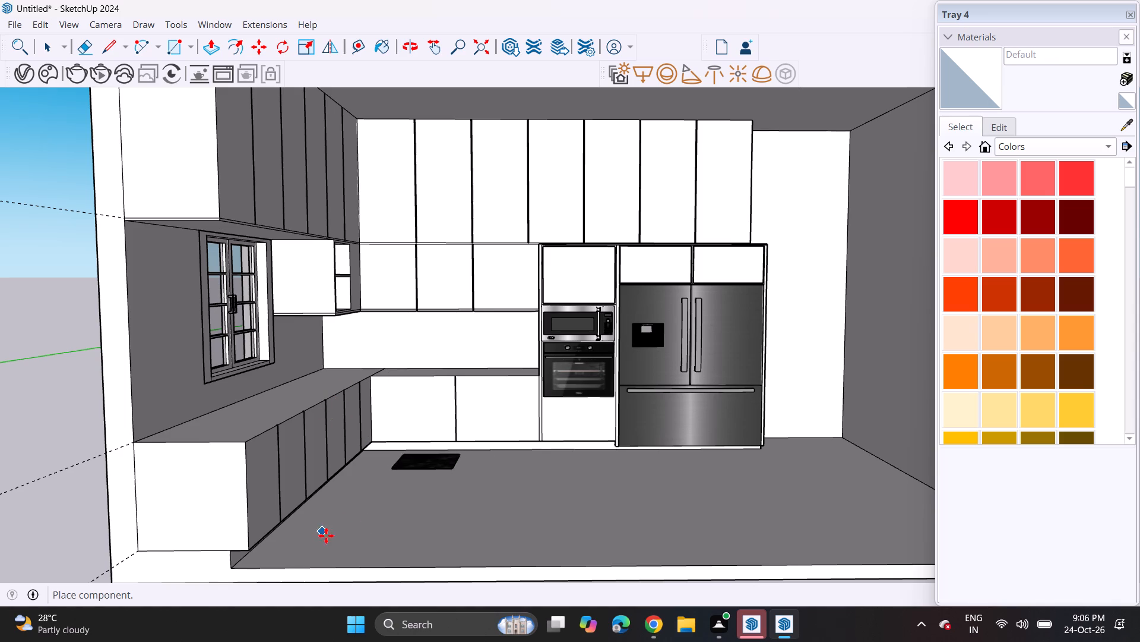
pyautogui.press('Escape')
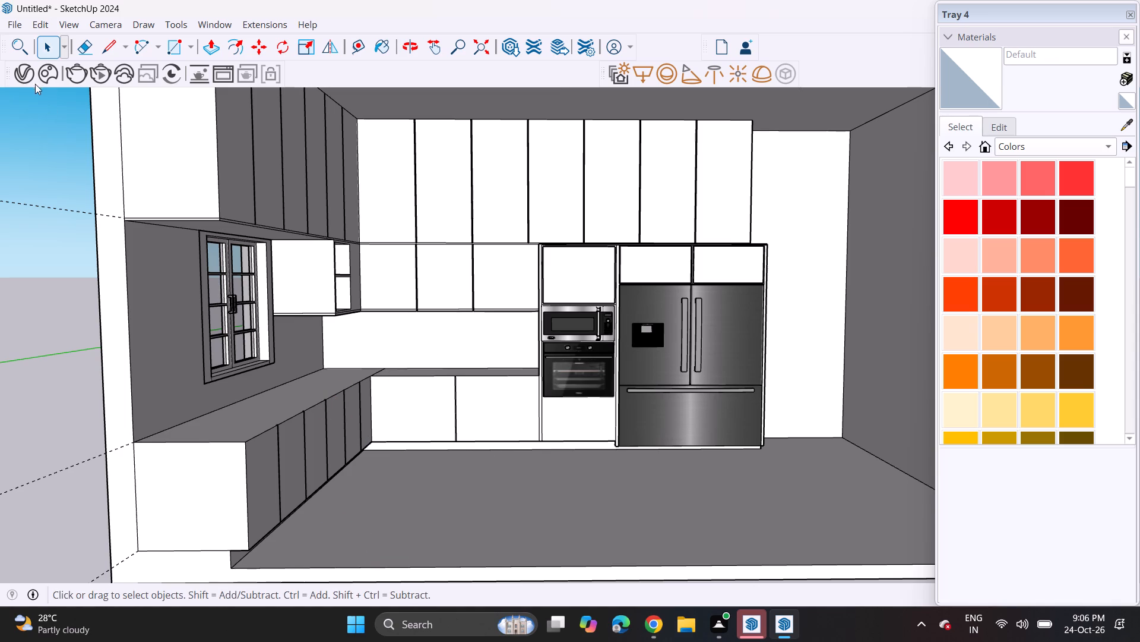
# Restart the file import and search the Downloads folder again for the switch board model.
pyautogui.click(12, 23)
pyautogui.click(71, 232)
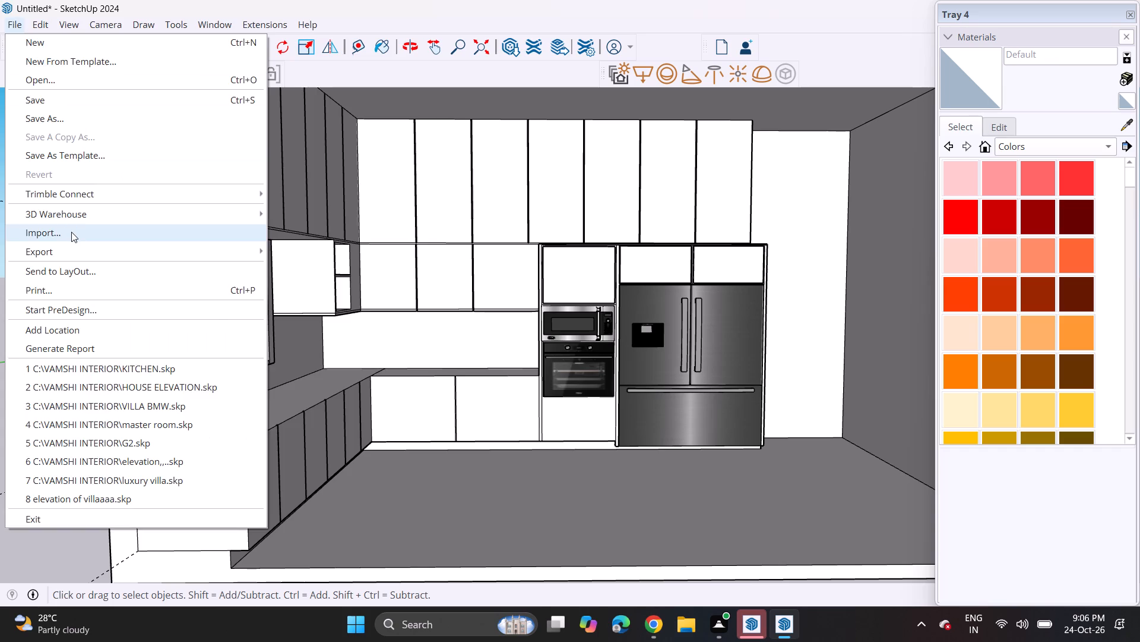
pyautogui.scroll(-5, 309, 199)
pyautogui.scroll(2, 309, 199)
pyautogui.scroll(-1, 309, 199)
pyautogui.scroll(2, 309, 199)
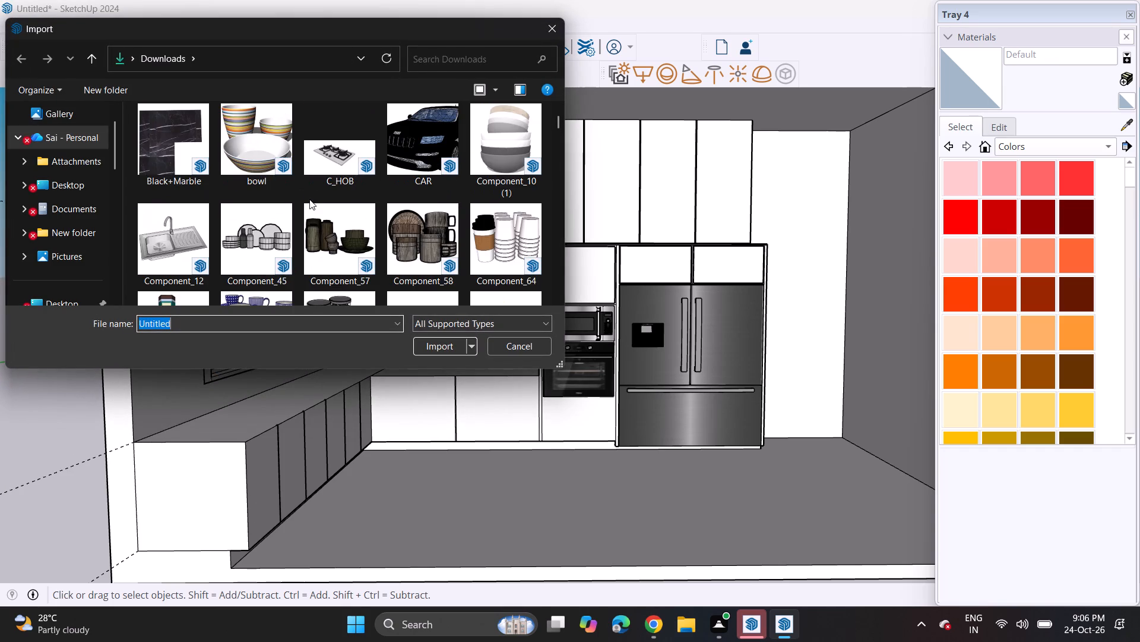
pyautogui.scroll(5, 309, 199)
pyautogui.scroll(-5, 309, 199)
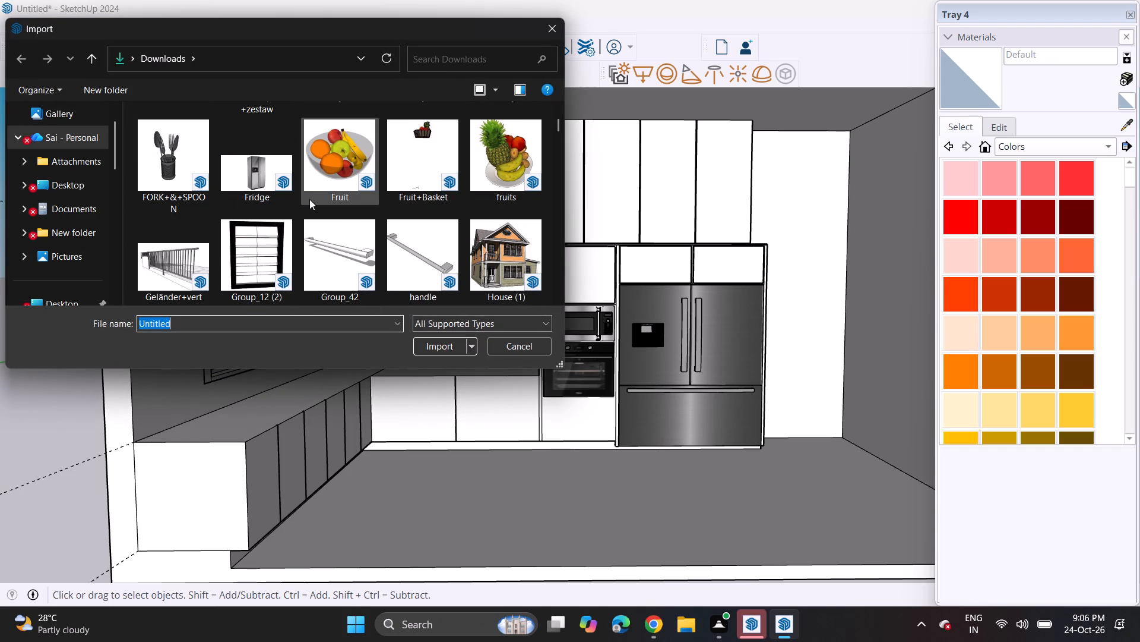
pyautogui.scroll(-9, 309, 199)
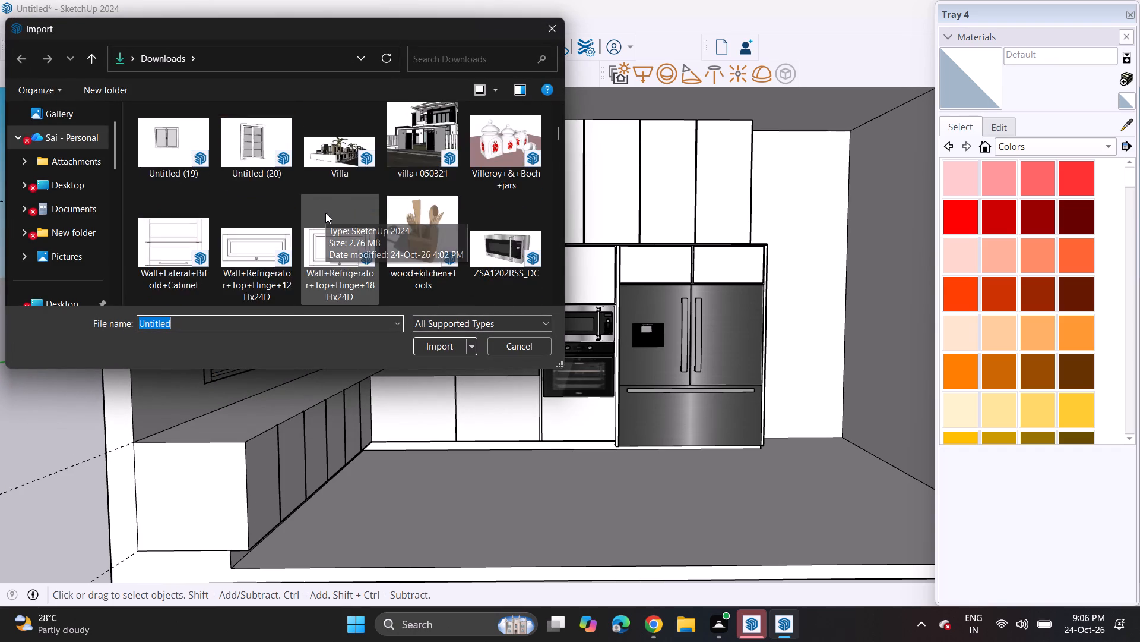
pyautogui.scroll(-11, 325, 213)
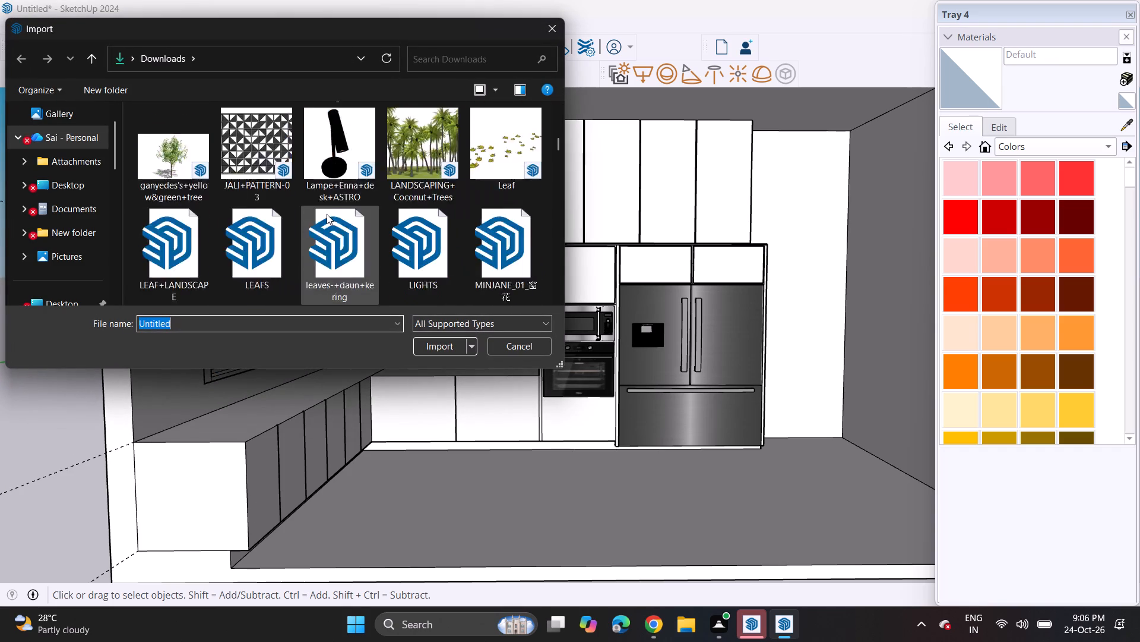
pyautogui.scroll(-5, 327, 214)
pyautogui.scroll(1, 327, 214)
pyautogui.scroll(-6, 327, 214)
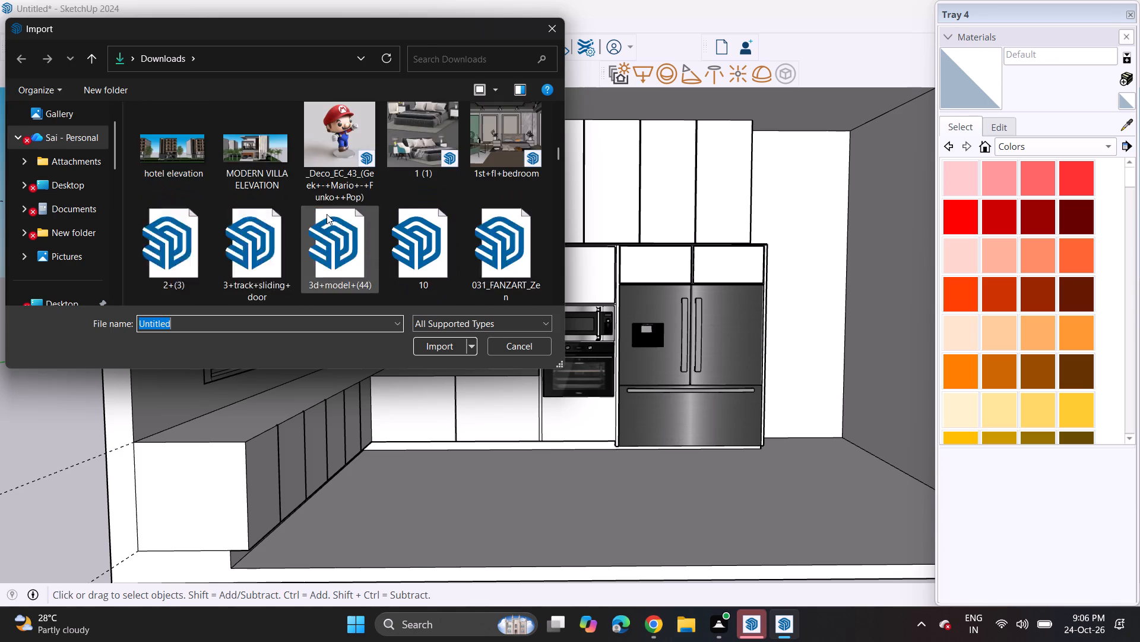
pyautogui.scroll(1, 327, 214)
pyautogui.scroll(-6, 327, 214)
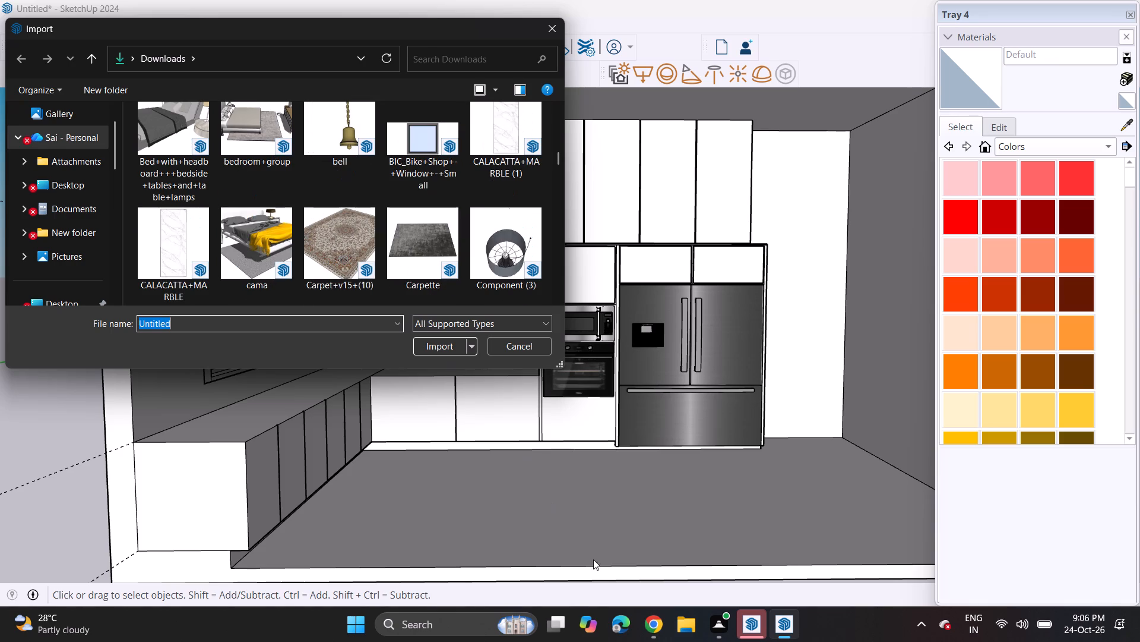
# Switch to Chrome and recheck the switch board models in the 3D Warehouse results.
pyautogui.click(642, 628)
pyautogui.scroll(-3, 518, 391)
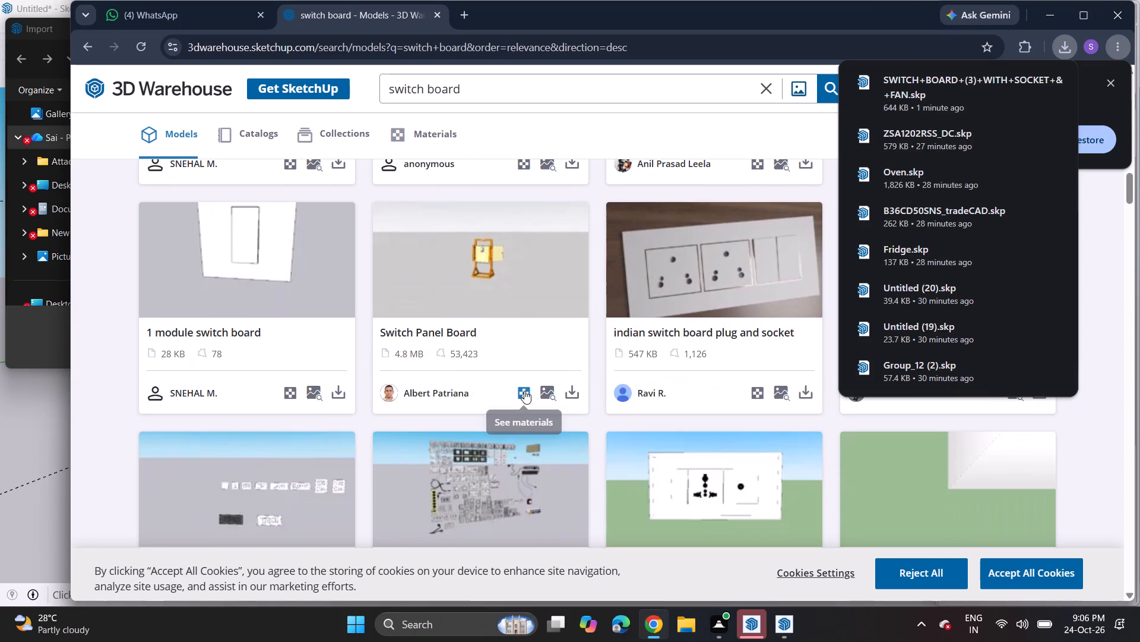
pyautogui.scroll(5, 524, 391)
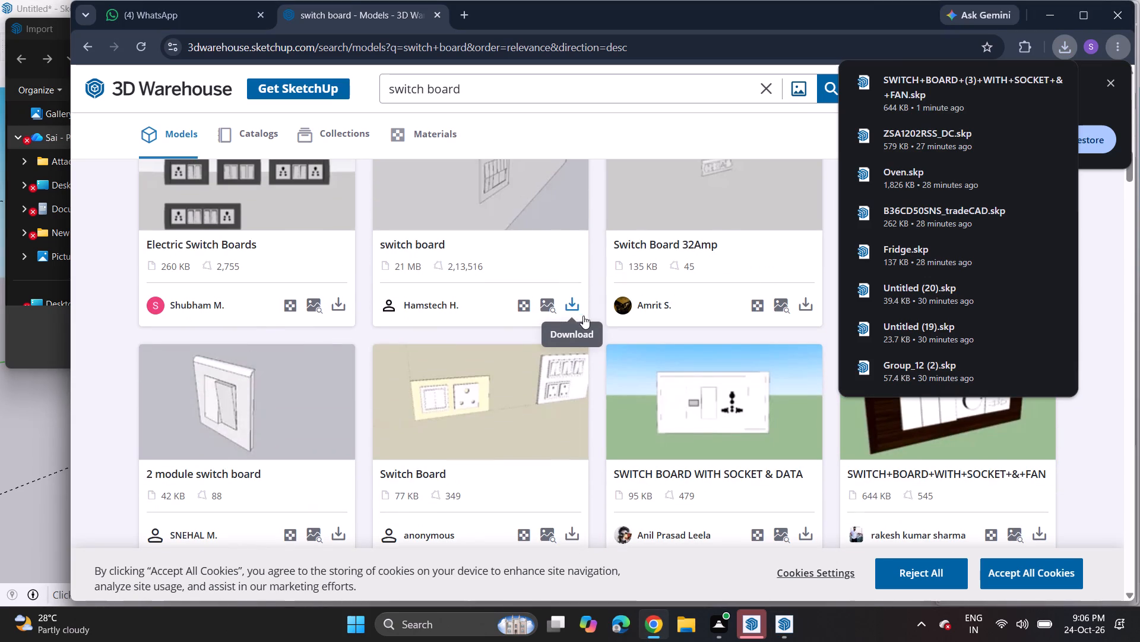
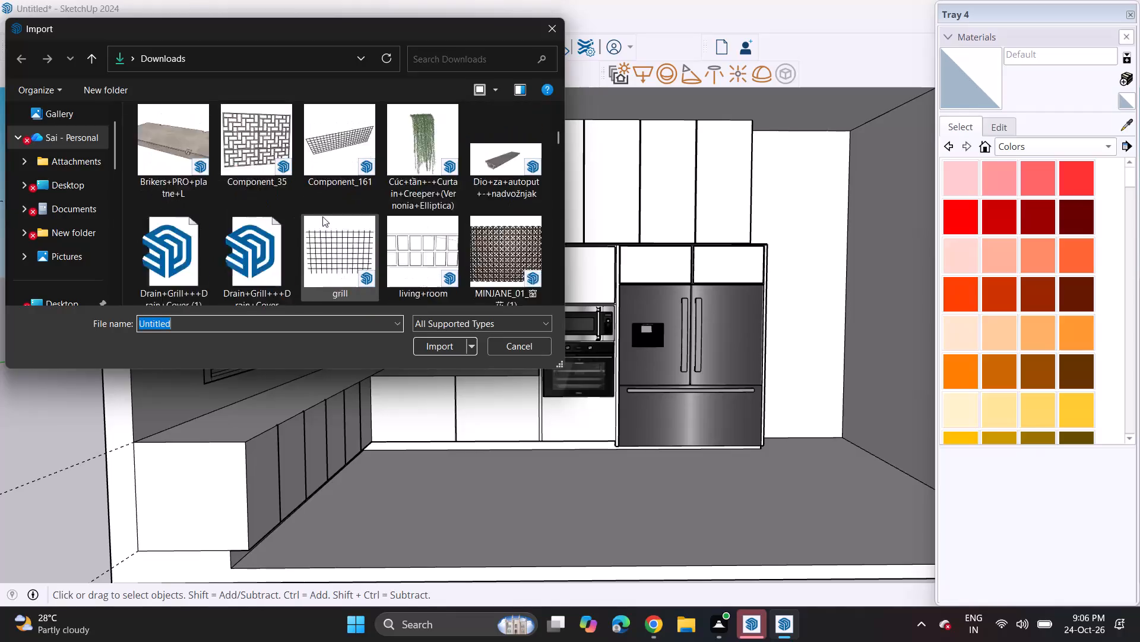
# Look through the model files in the Downloads folder and search it for "switch".
pyautogui.scroll(4, 322, 217)
pyautogui.scroll(-1, 322, 217)
pyautogui.scroll(20, 322, 217)
pyautogui.scroll(3, 322, 216)
pyautogui.scroll(-1, 322, 216)
pyautogui.scroll(4, 322, 216)
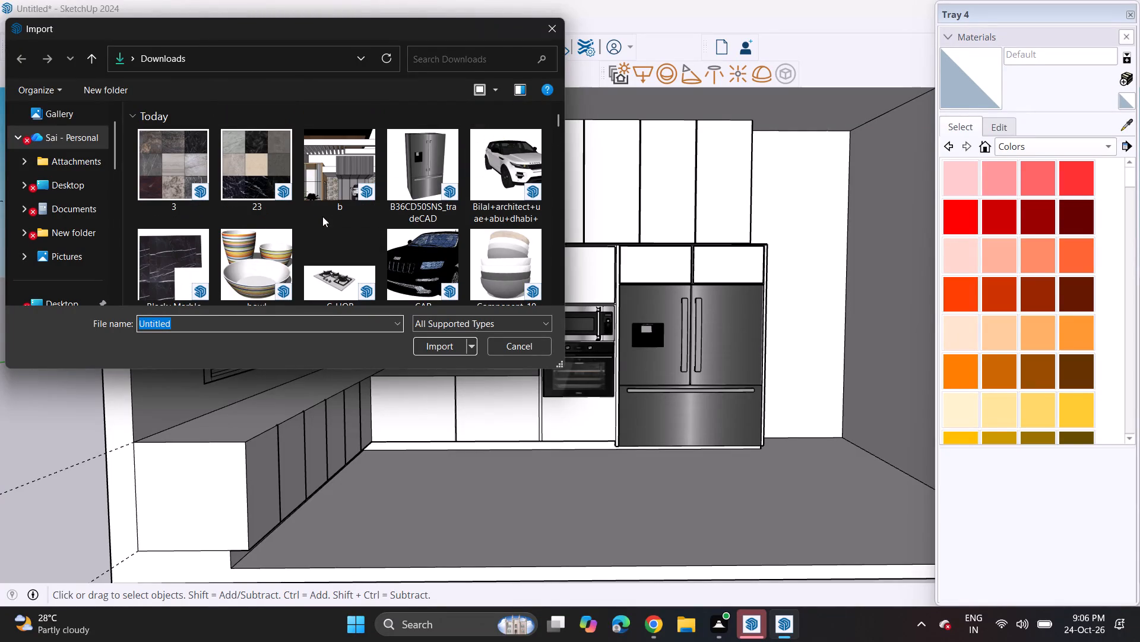
pyautogui.click(435, 56)
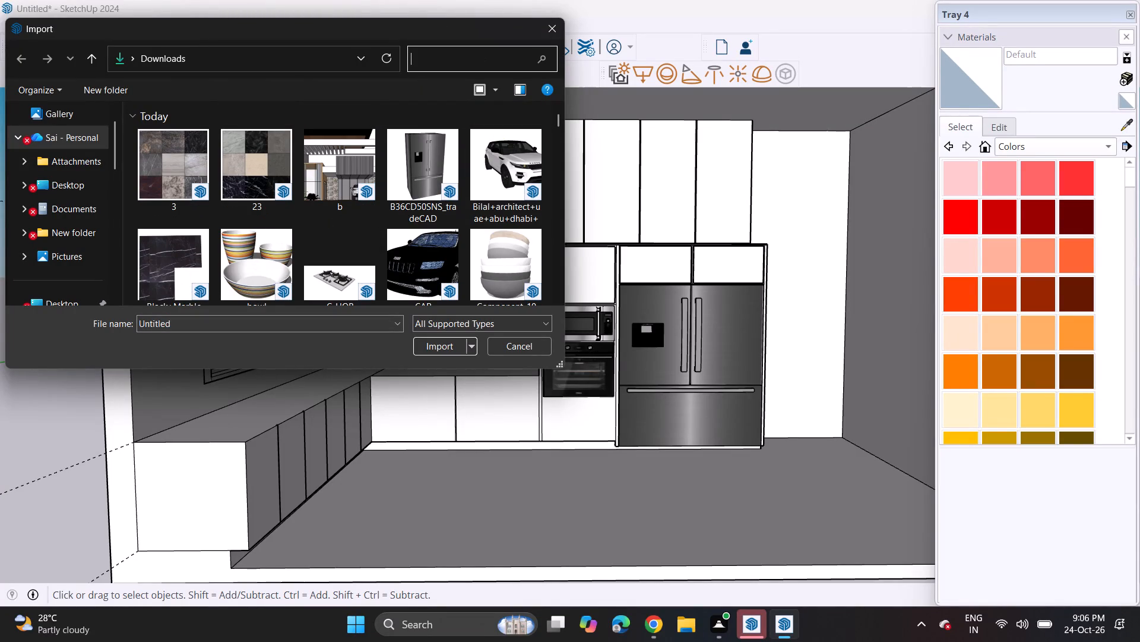
pyautogui.write('swi')
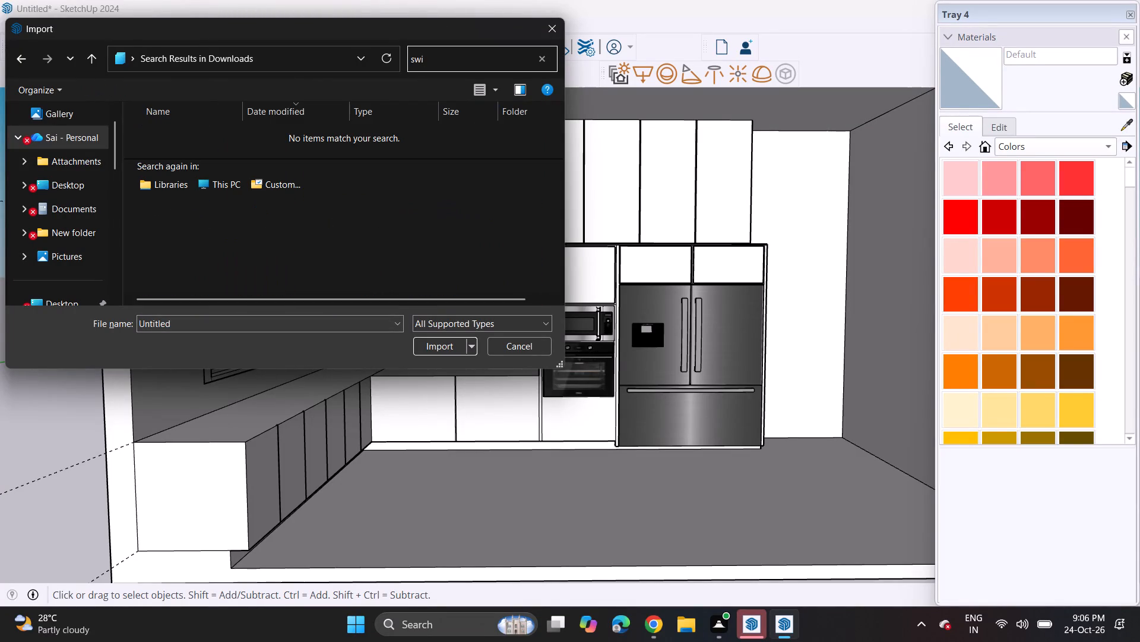
pyautogui.write('tch')
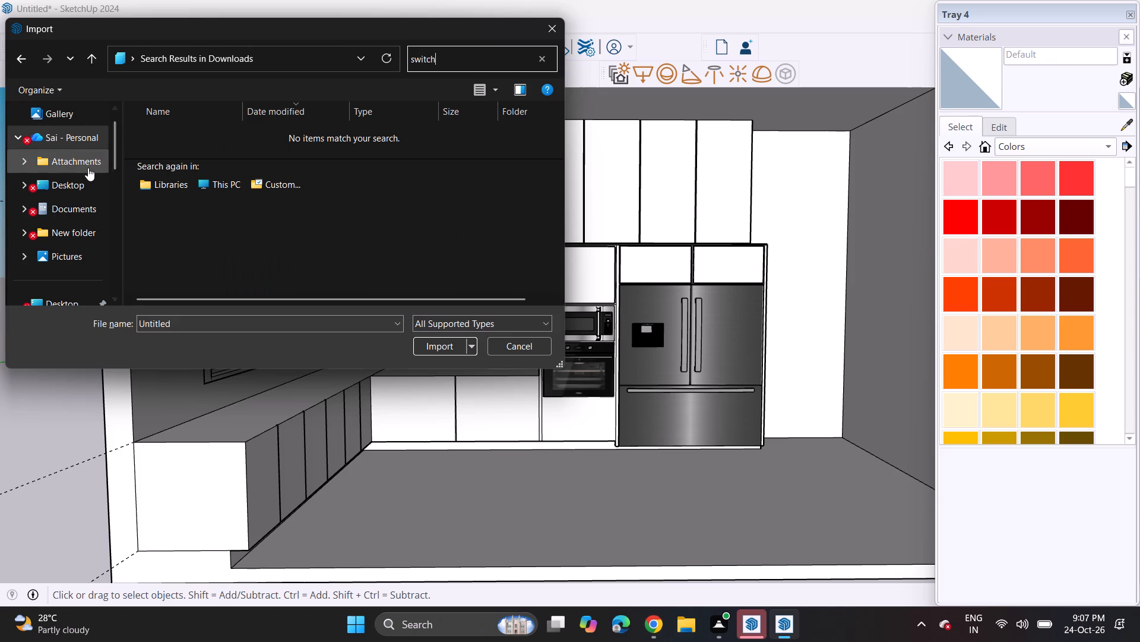
# Reopen the Downloads folder, look through its models again and repeat the search for "switch".
pyautogui.scroll(6, 88, 168)
pyautogui.scroll(-2, 83, 254)
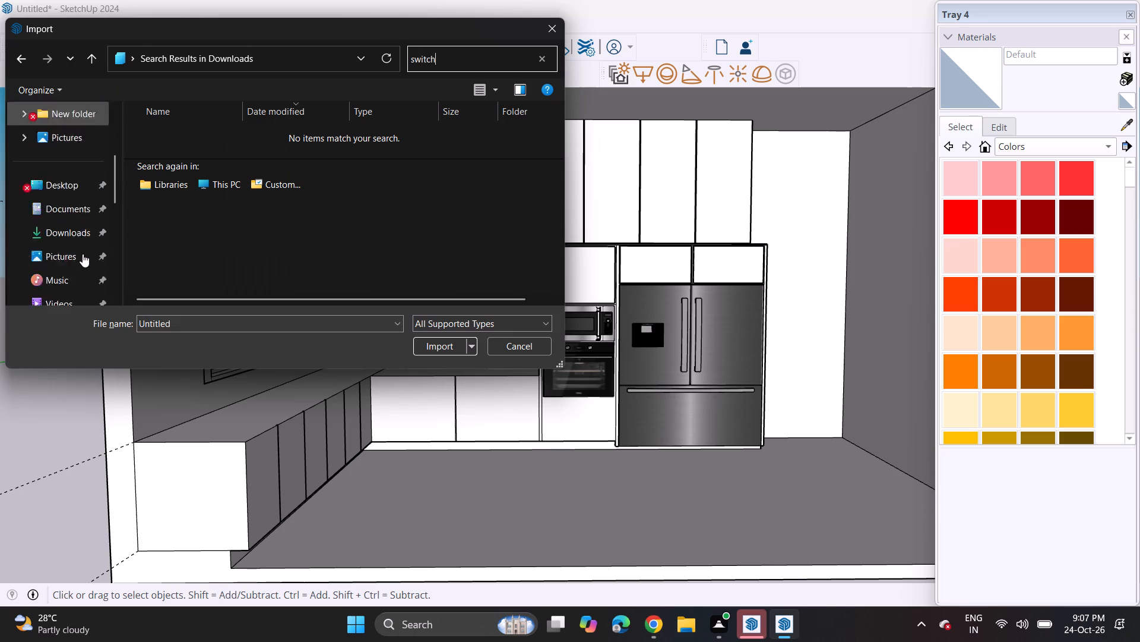
pyautogui.scroll(-2, 83, 254)
pyautogui.scroll(1, 75, 172)
pyautogui.click(67, 146)
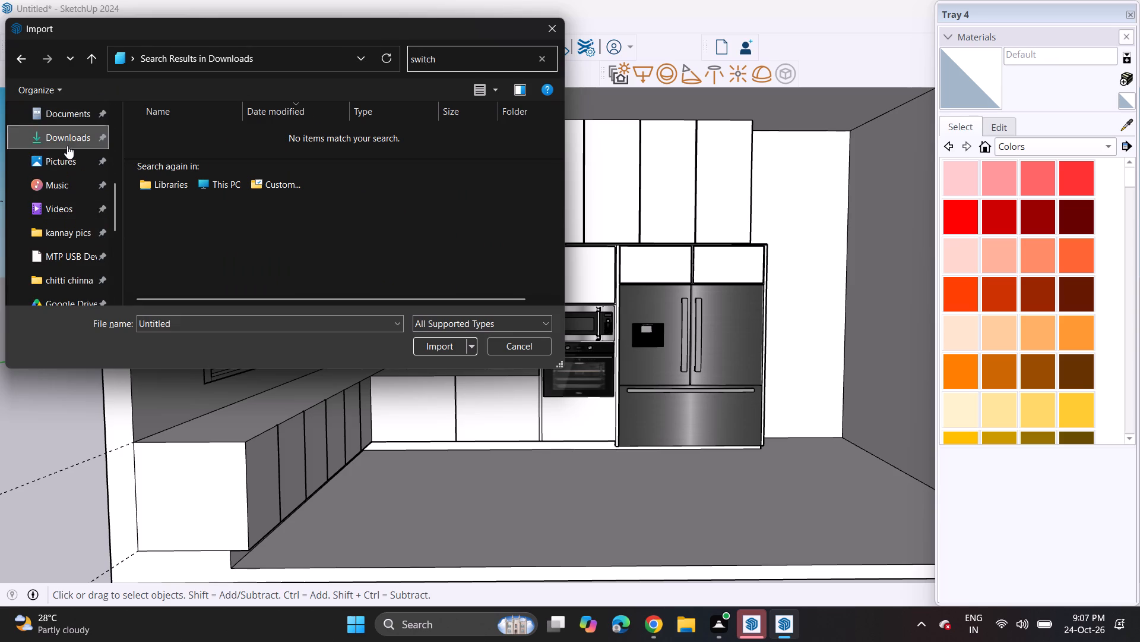
pyautogui.scroll(-3, 297, 155)
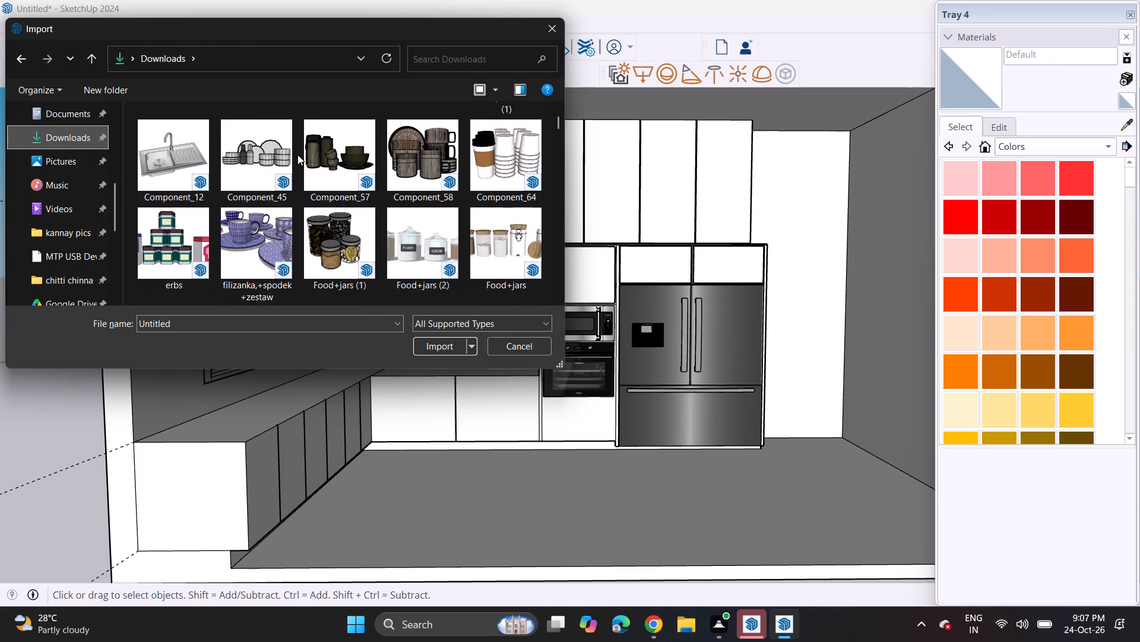
pyautogui.scroll(-5, 297, 155)
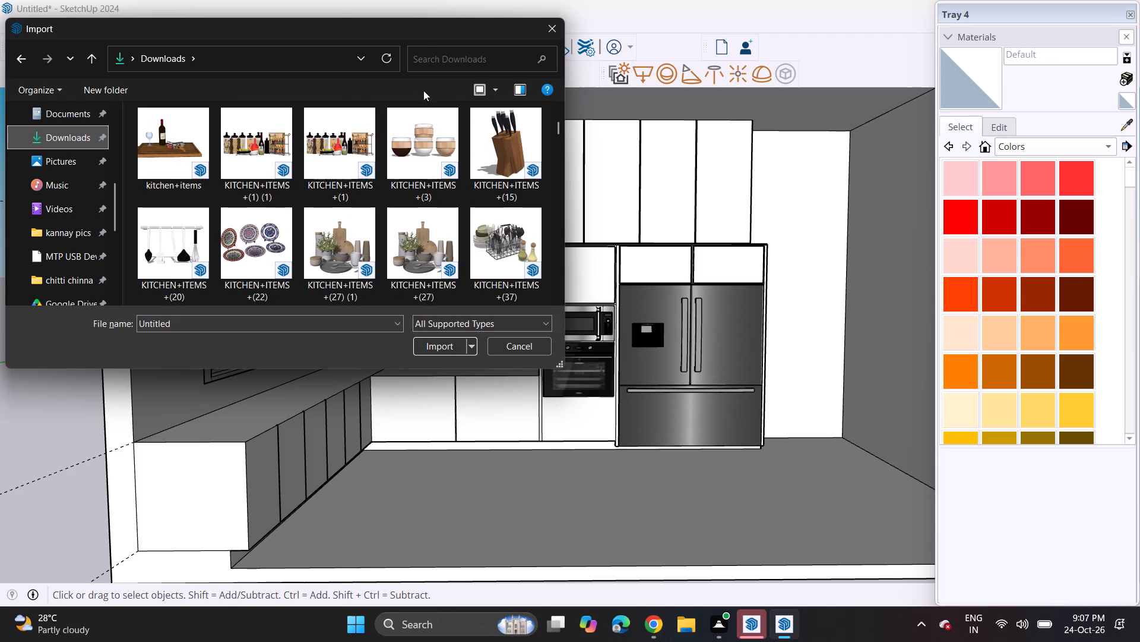
pyautogui.click(426, 64)
pyautogui.write('sw')
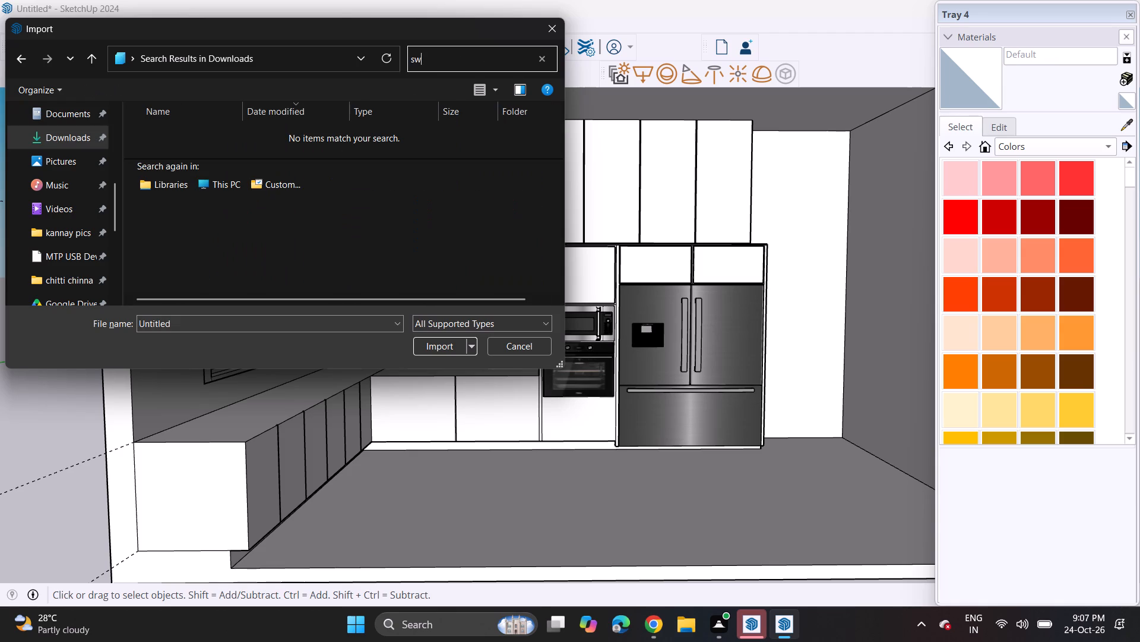
pyautogui.write('itch')
pyautogui.press('Return')
# Go to the 3D Warehouse page in Chrome and examine the "switch board" model results for a suitable design.
pyautogui.click(663, 627)
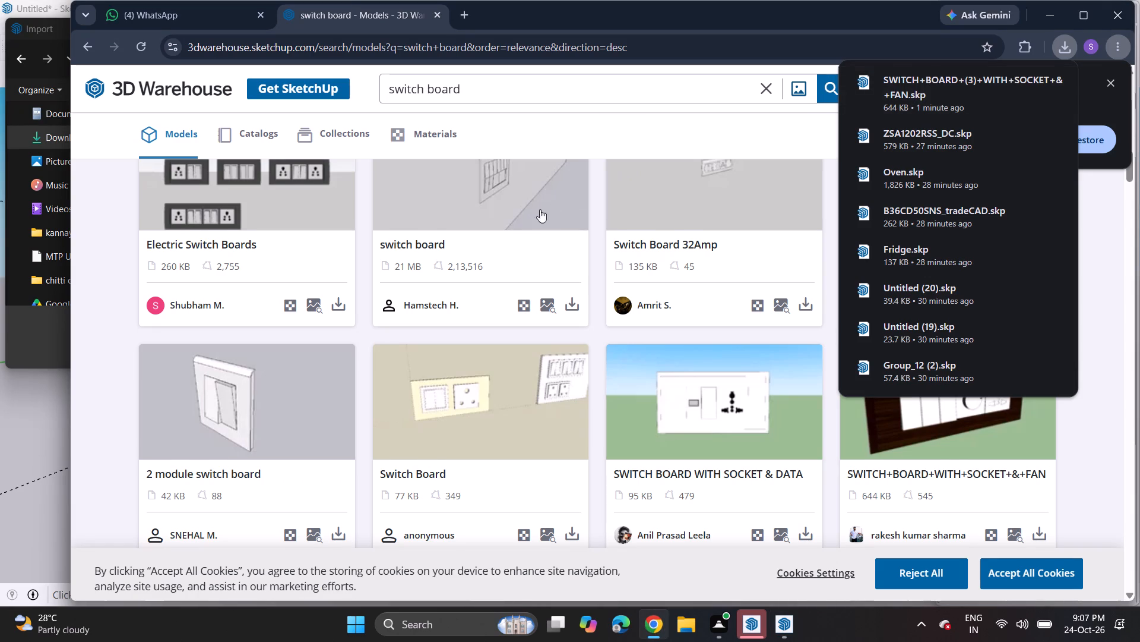
pyautogui.scroll(1, 505, 220)
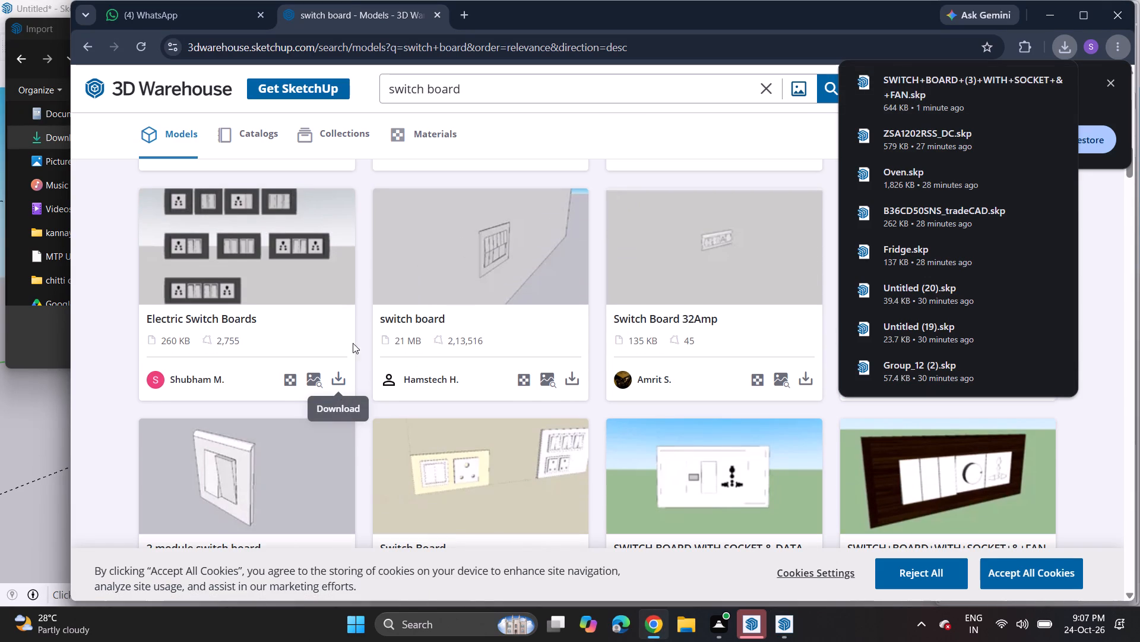
pyautogui.scroll(5, 381, 327)
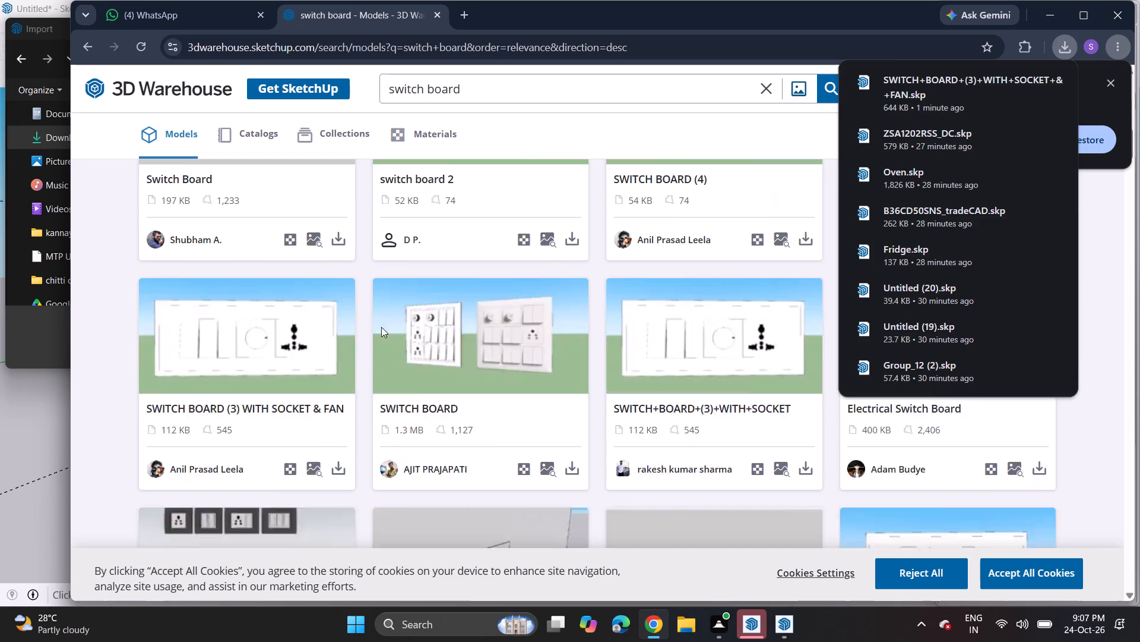
pyautogui.scroll(1, 381, 327)
pyautogui.scroll(-20, 381, 327)
pyautogui.scroll(1, 382, 328)
pyautogui.scroll(-5, 382, 328)
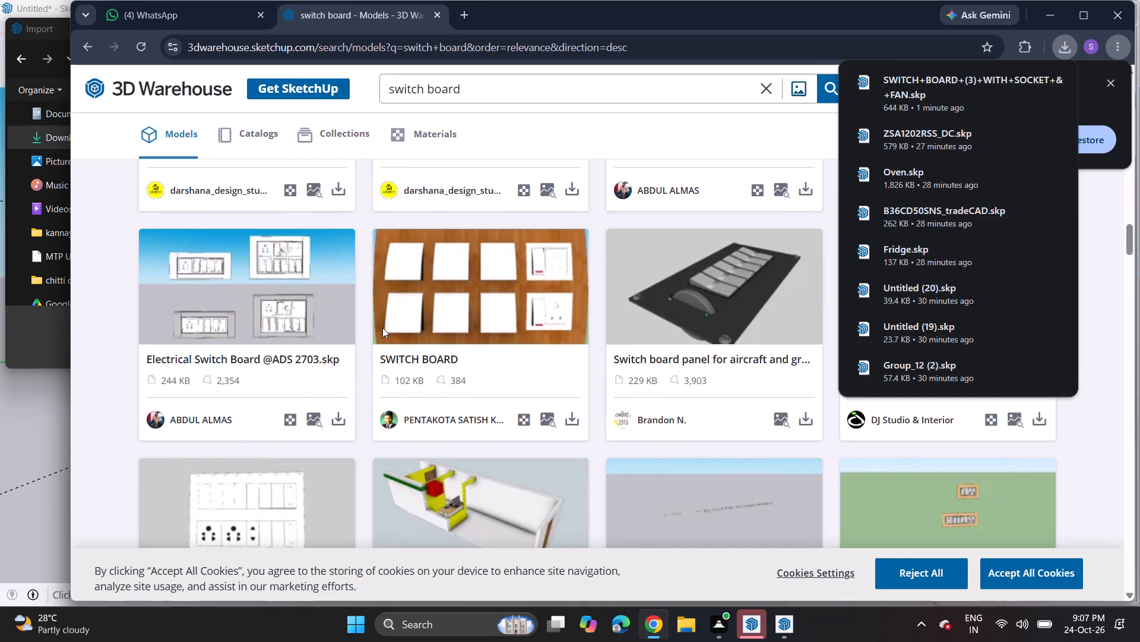
pyautogui.scroll(-9, 382, 328)
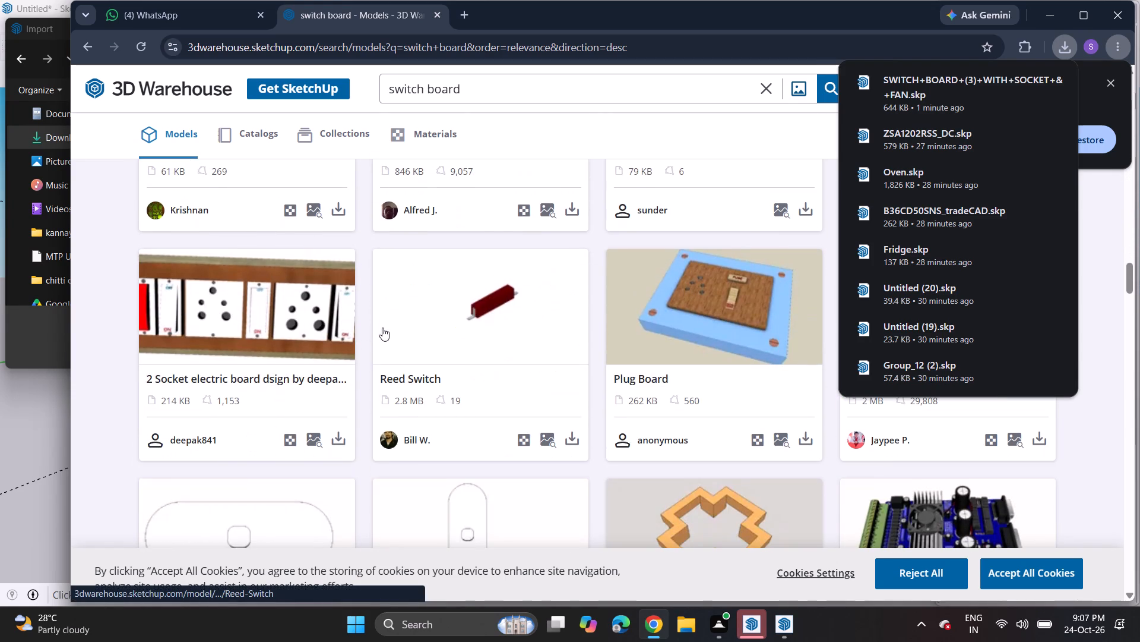
pyautogui.scroll(-11, 392, 342)
pyautogui.scroll(5, 392, 342)
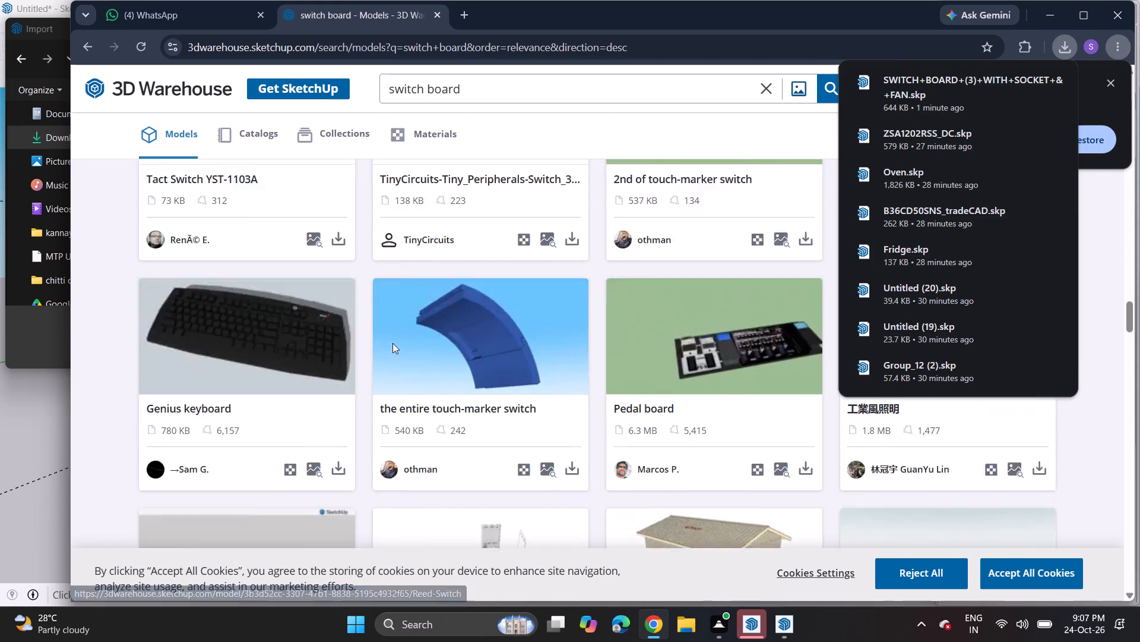
pyautogui.scroll(7, 392, 343)
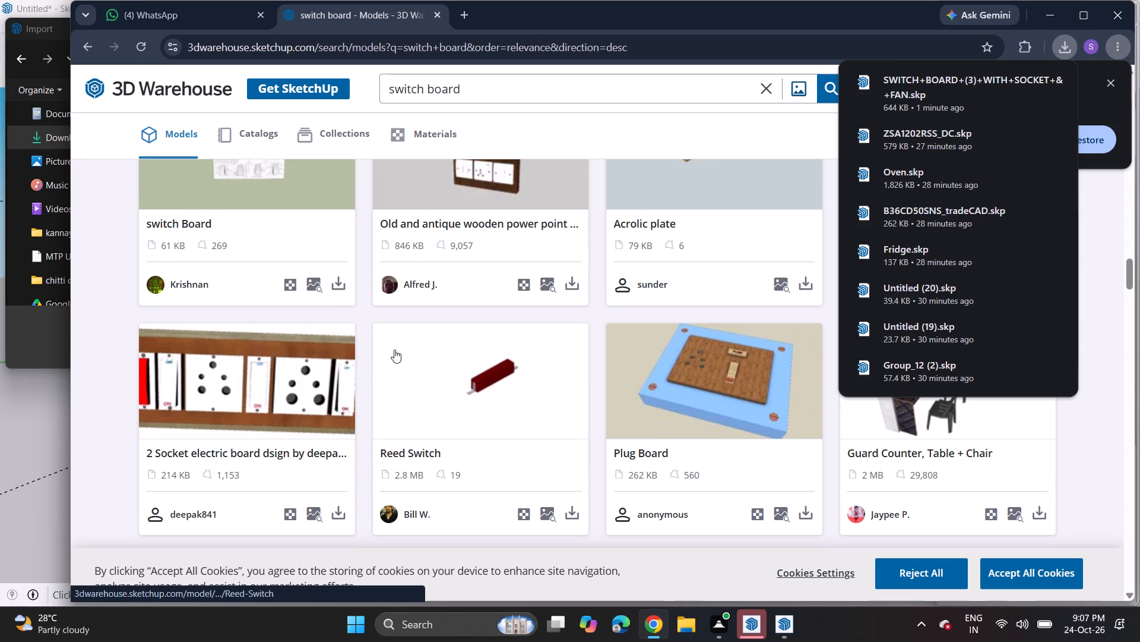
pyautogui.scroll(-5, 394, 350)
pyautogui.scroll(2, 394, 351)
pyautogui.scroll(-14, 394, 351)
pyautogui.scroll(-11, 394, 353)
pyautogui.scroll(1, 394, 354)
pyautogui.scroll(-1, 394, 354)
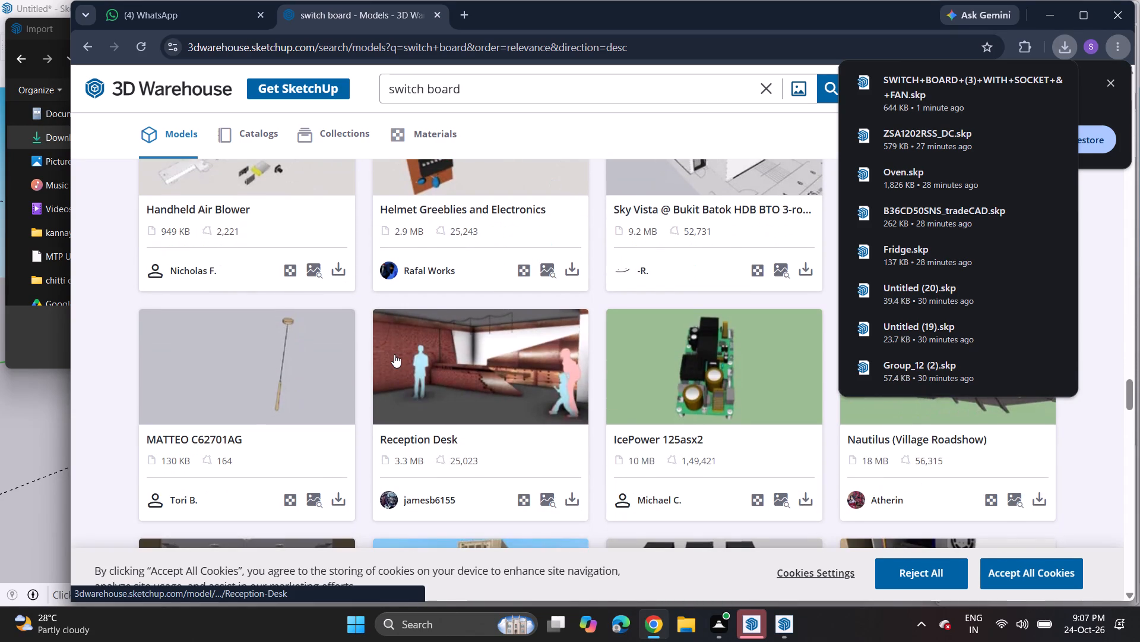
pyautogui.scroll(-7, 394, 354)
pyautogui.scroll(1, 394, 354)
pyautogui.scroll(-6, 394, 354)
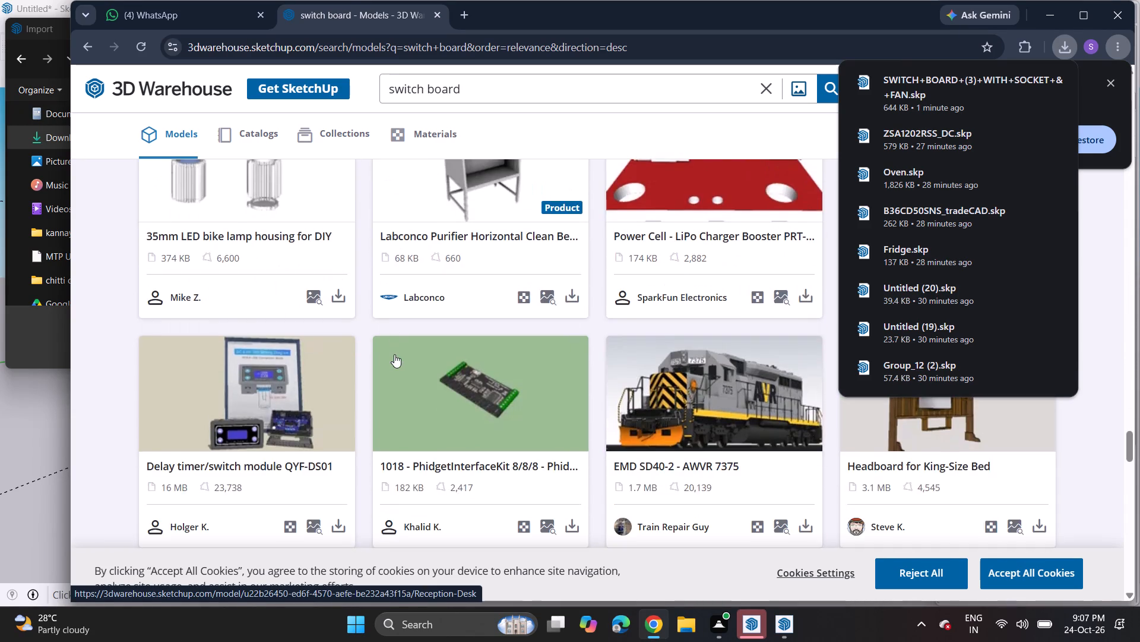
pyautogui.scroll(-3, 394, 354)
pyautogui.scroll(1, 394, 354)
pyautogui.scroll(-17, 394, 354)
pyautogui.scroll(1, 394, 355)
pyautogui.scroll(-2, 394, 355)
pyautogui.scroll(1, 394, 355)
pyautogui.scroll(-1, 394, 355)
pyautogui.scroll(8, 394, 355)
pyautogui.scroll(-3, 394, 355)
pyautogui.scroll(1, 394, 355)
pyautogui.scroll(-3, 394, 355)
pyautogui.scroll(4, 394, 355)
pyautogui.scroll(-1, 394, 355)
pyautogui.scroll(1, 394, 355)
pyautogui.scroll(-1, 394, 355)
pyautogui.scroll(2, 394, 355)
pyautogui.scroll(-1, 395, 351)
pyautogui.scroll(5, 396, 351)
pyautogui.scroll(-1, 396, 351)
pyautogui.scroll(20, 396, 351)
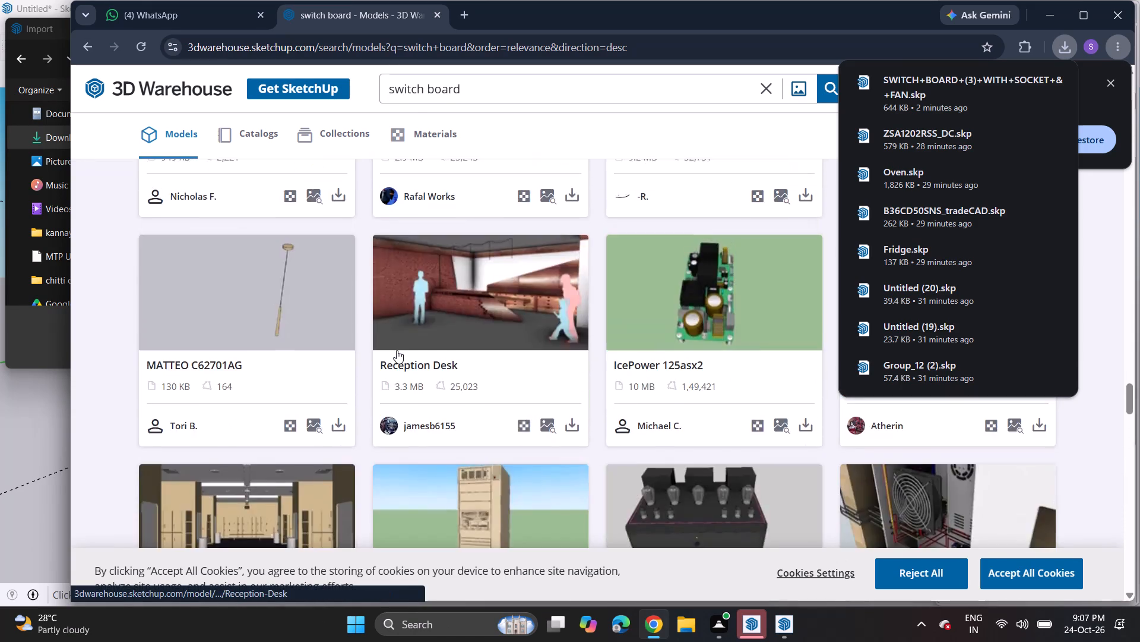
pyautogui.scroll(15, 397, 350)
pyautogui.scroll(-1, 397, 349)
pyautogui.scroll(5, 397, 349)
pyautogui.scroll(-1, 397, 349)
pyautogui.scroll(8, 397, 349)
pyautogui.scroll(-2, 397, 349)
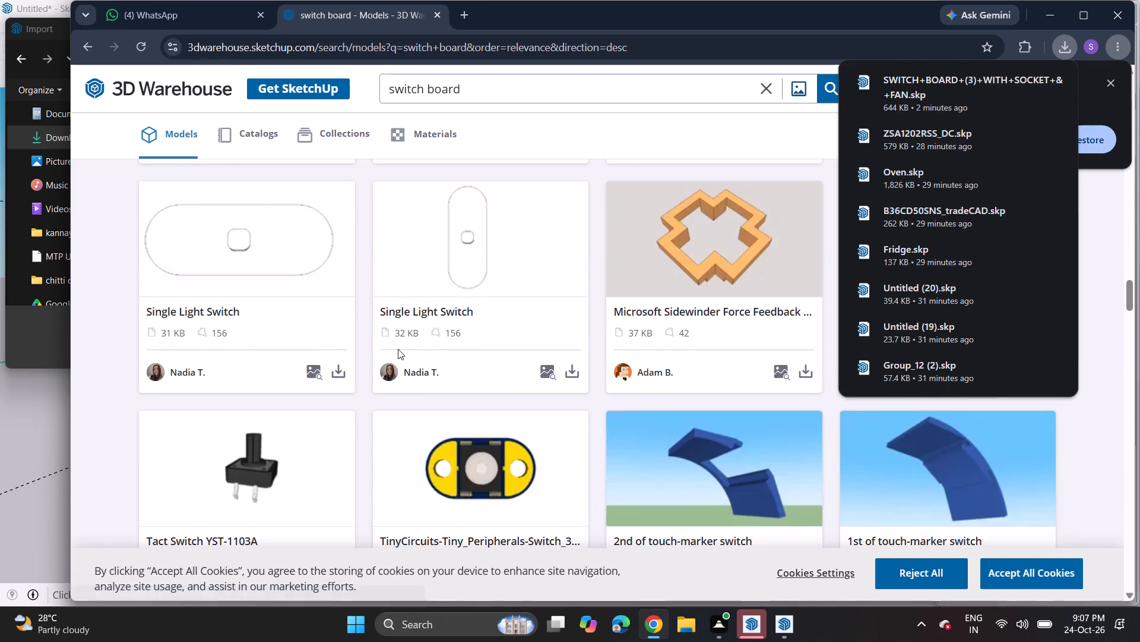
pyautogui.scroll(14, 398, 349)
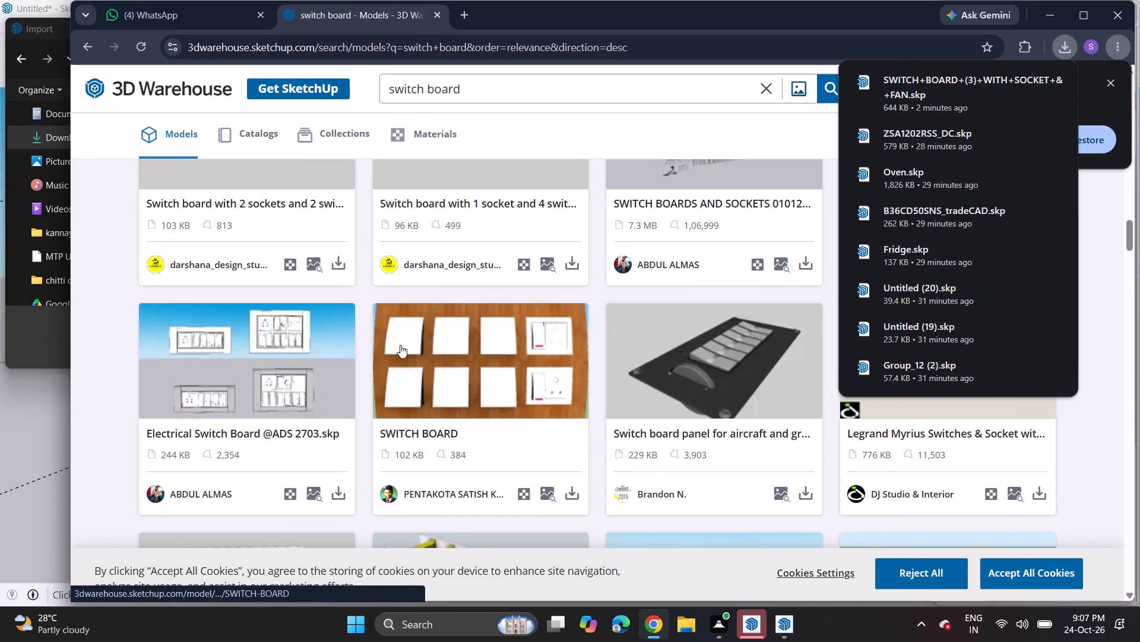
pyautogui.scroll(1, 400, 345)
pyautogui.scroll(-2, 400, 345)
pyautogui.scroll(9, 400, 345)
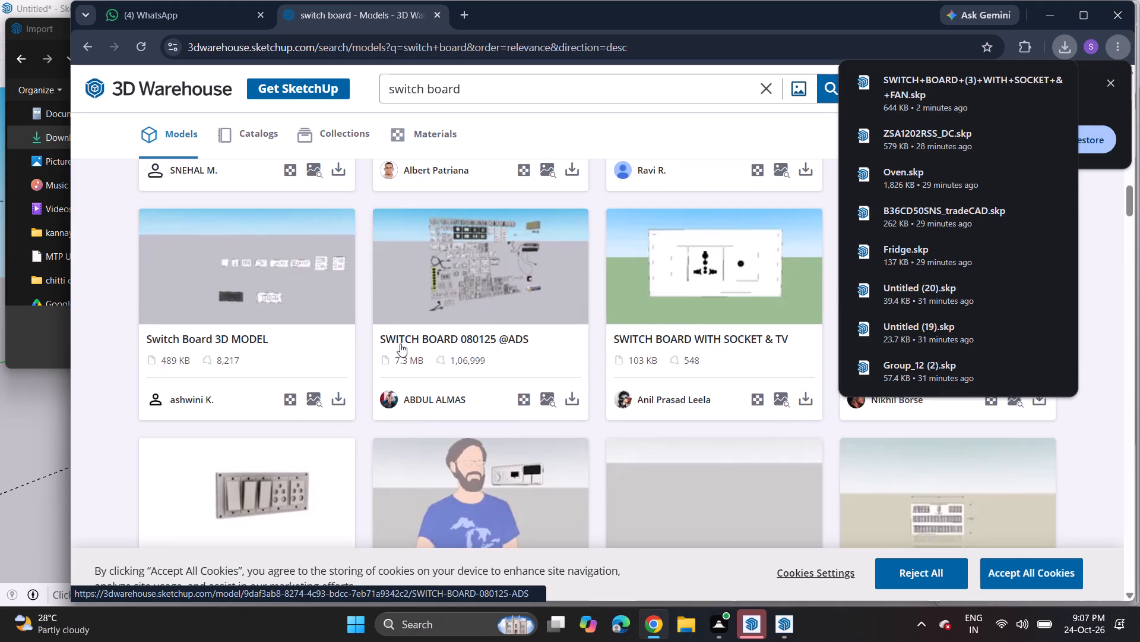
pyautogui.scroll(12, 400, 344)
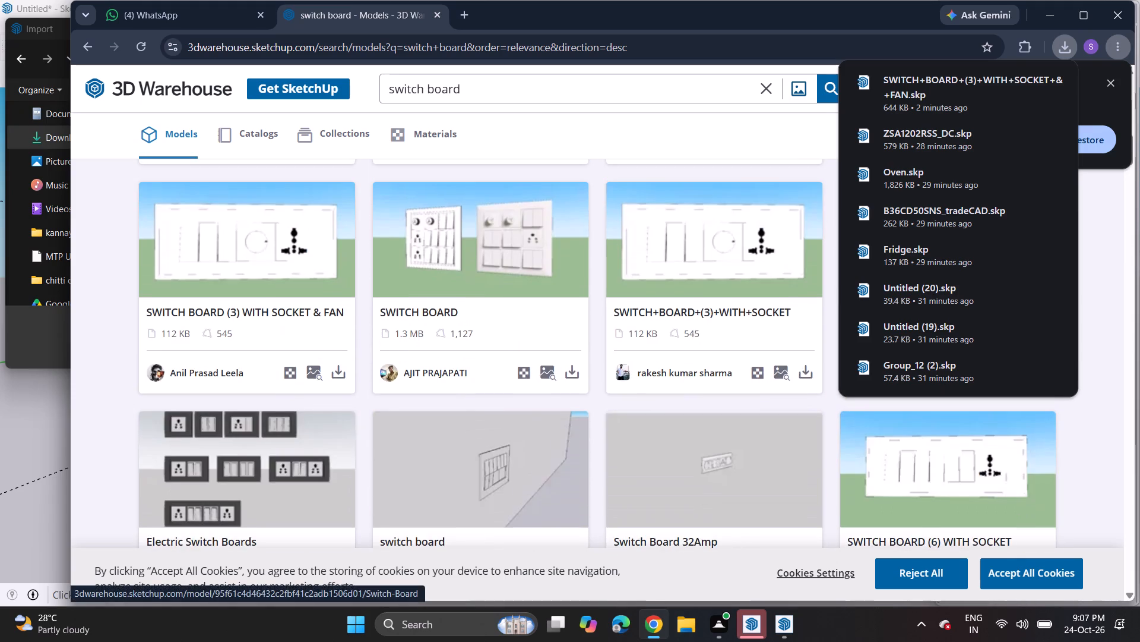
pyautogui.scroll(2, 420, 330)
pyautogui.scroll(-1, 420, 330)
pyautogui.scroll(20, 420, 330)
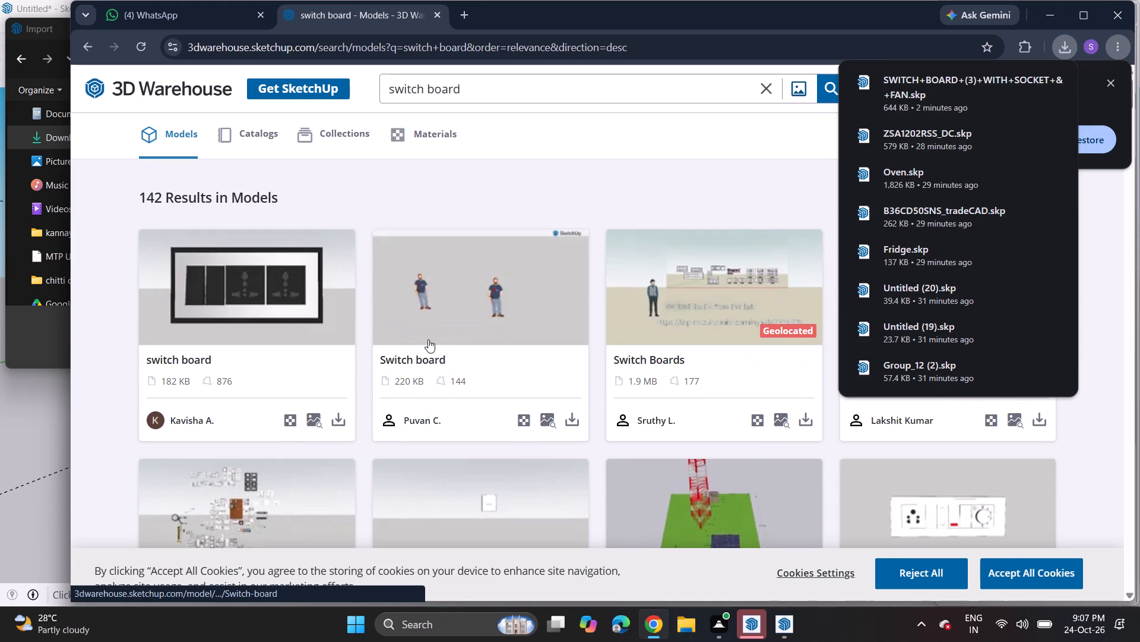
# Download the 182 KB "switch board" model with black switches and sockets in a black frame as a SketchUp file.
pyautogui.click(341, 417)
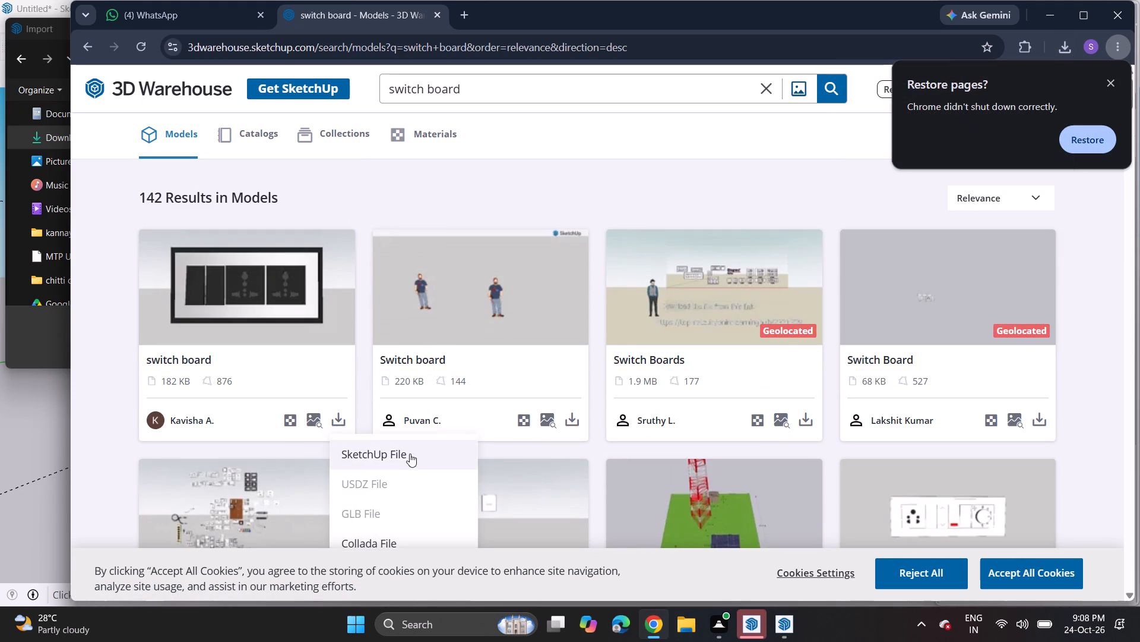
pyautogui.click(410, 454)
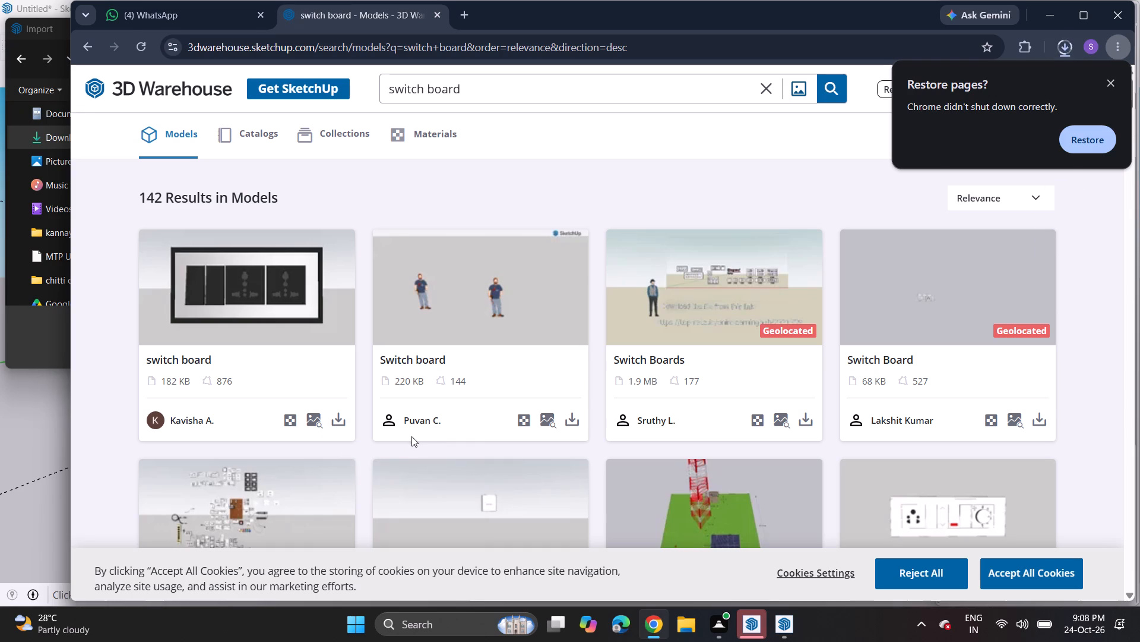
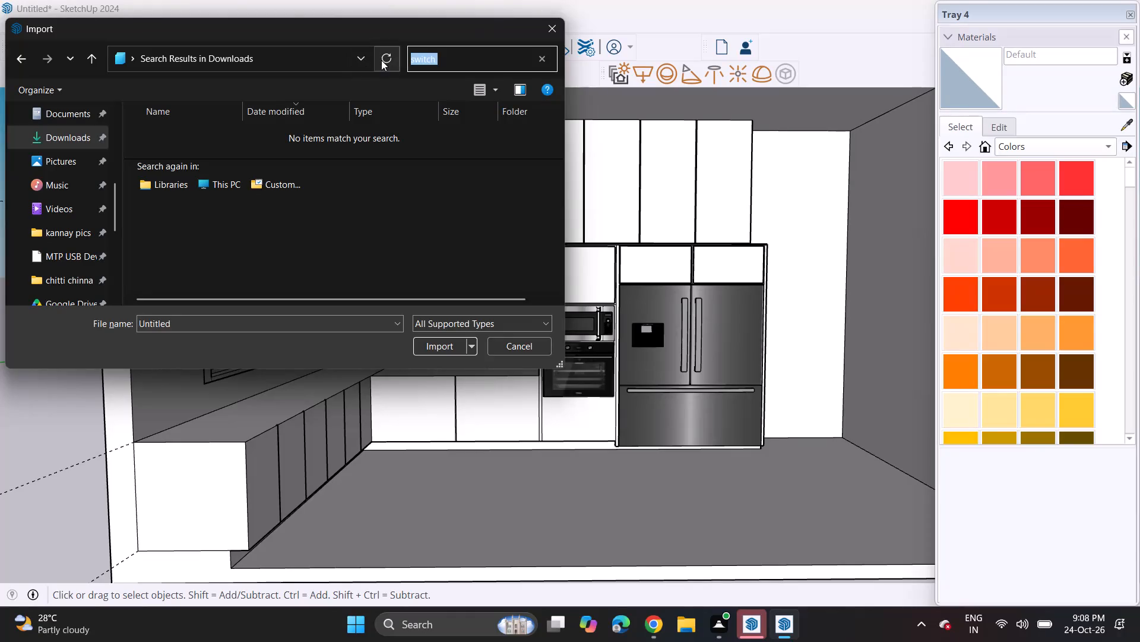
# Import the switch+board model from the Downloads folder, accepting the file version notice.
pyautogui.click(84, 121)
pyautogui.click(70, 143)
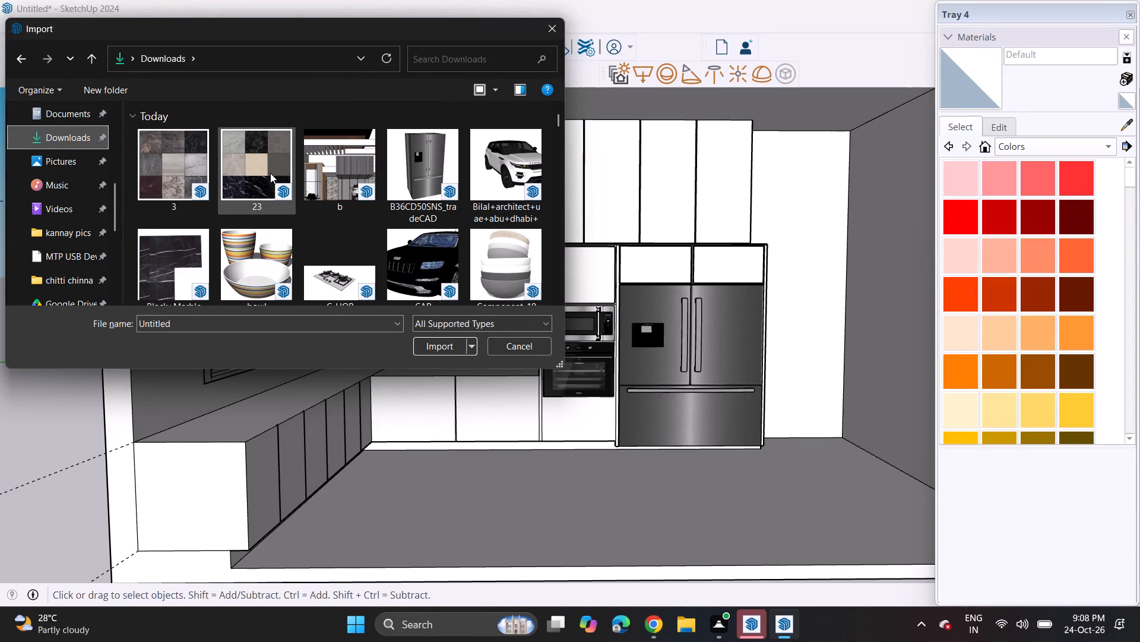
pyautogui.scroll(-6, 277, 178)
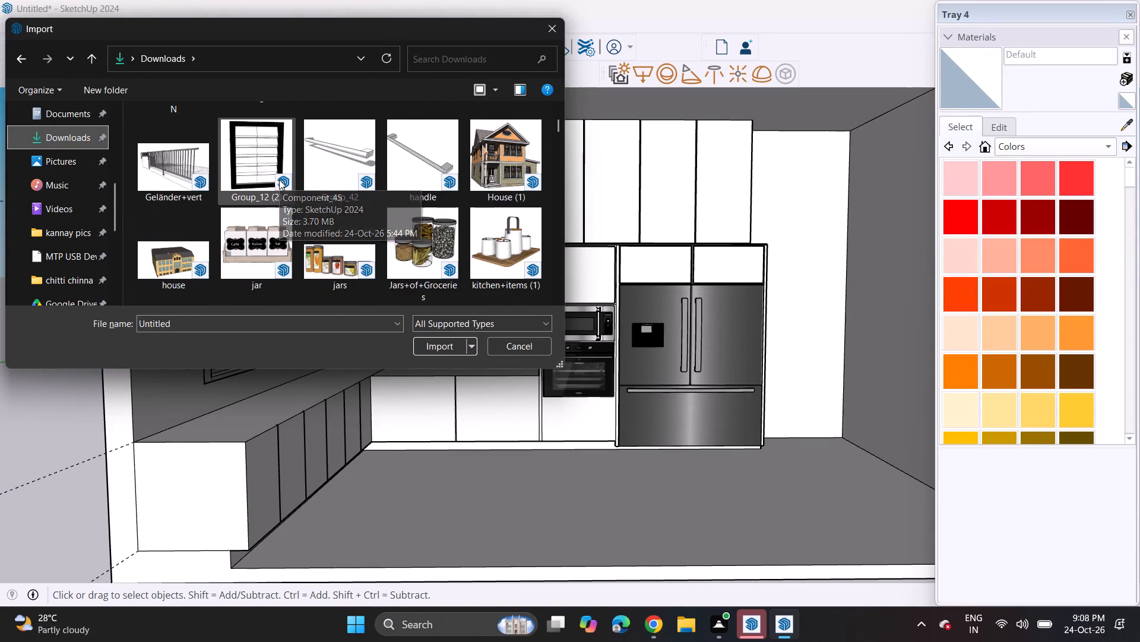
pyautogui.scroll(-3, 279, 181)
pyautogui.scroll(1, 279, 181)
pyautogui.scroll(-4, 279, 181)
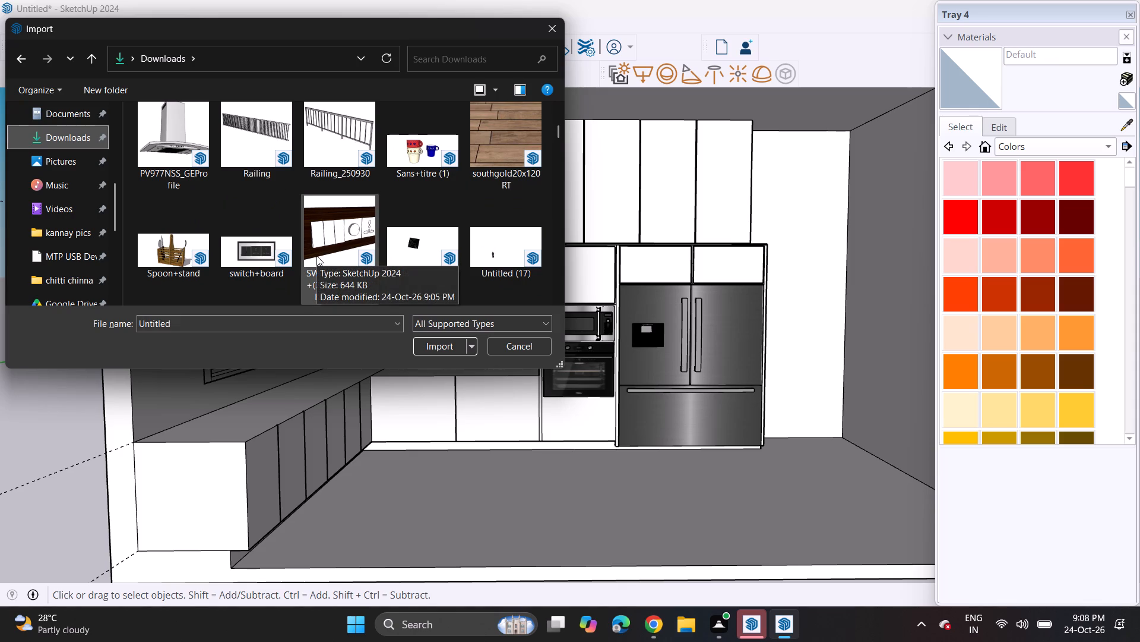
pyautogui.click(254, 246)
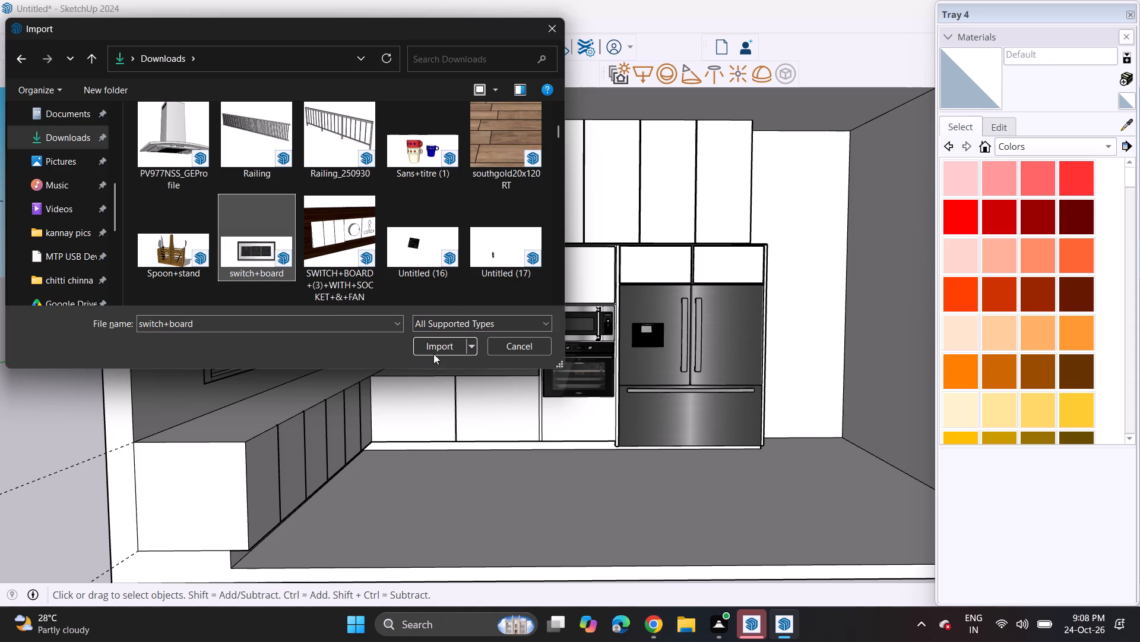
pyautogui.click(430, 347)
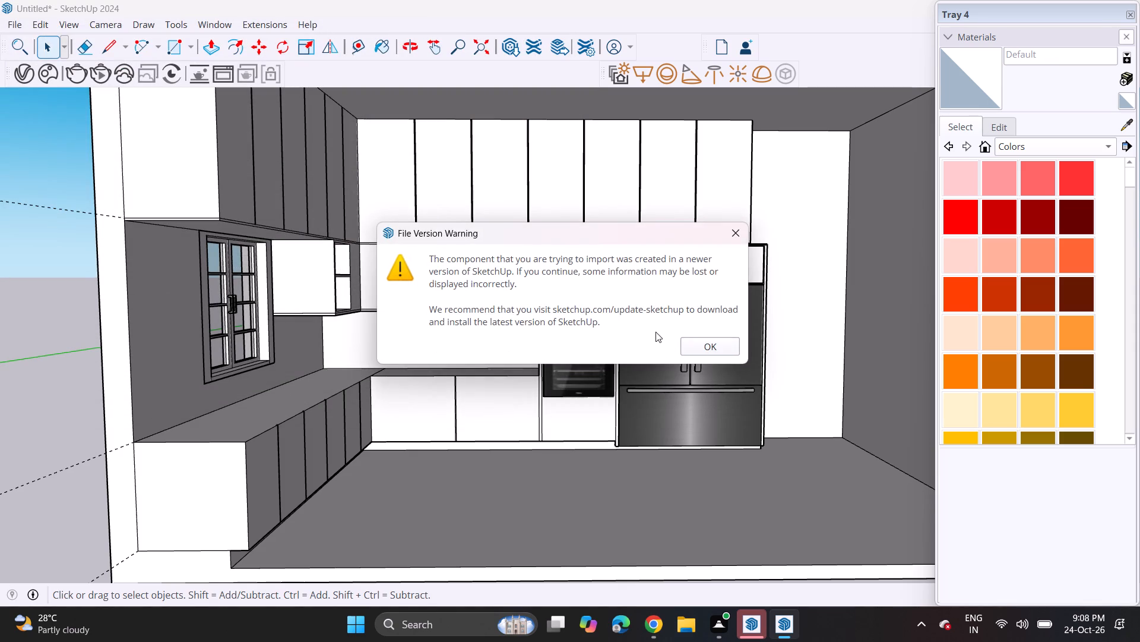
pyautogui.click(699, 355)
pyautogui.click(698, 347)
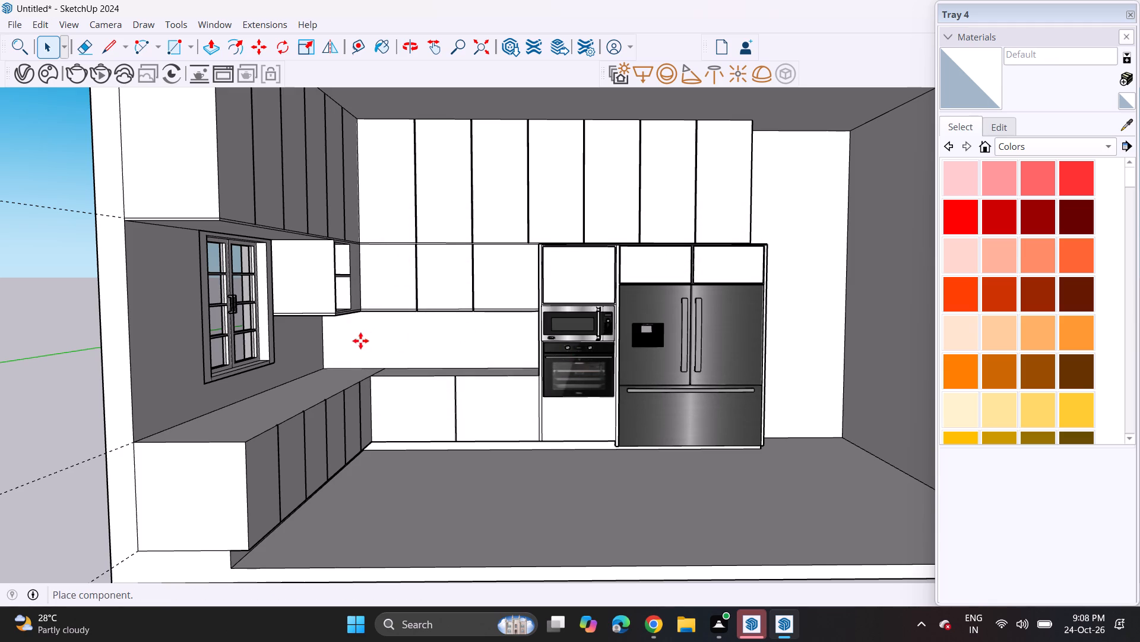
# Place the imported switch board on the window wall, between the window and the corner, beneath the wall cabinet.
pyautogui.scroll(5, 338, 372)
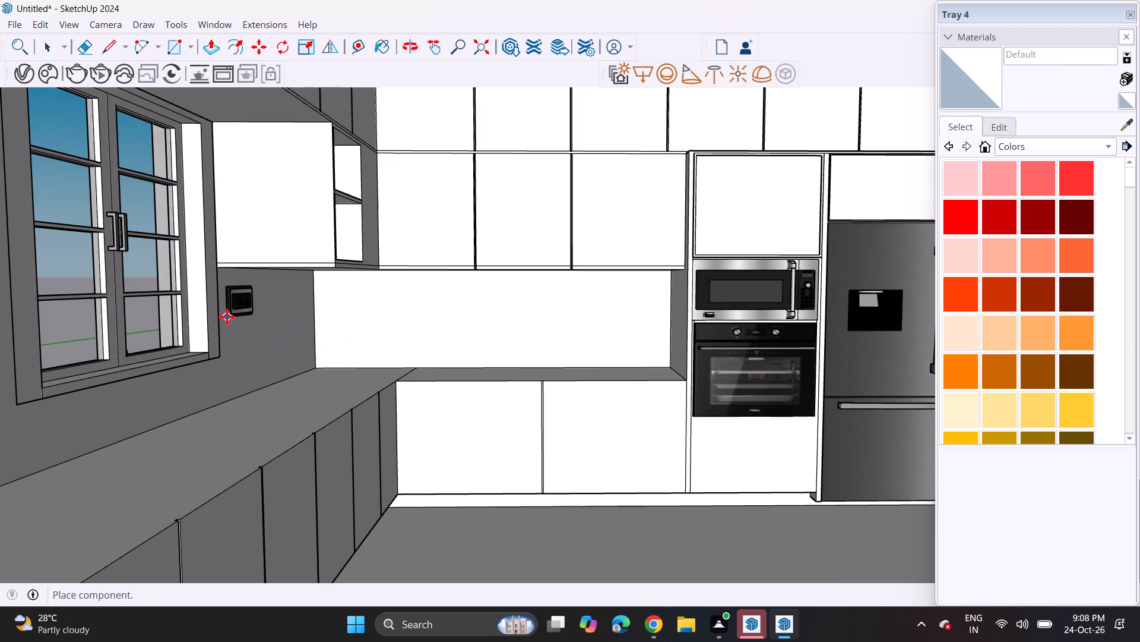
pyautogui.click(226, 324)
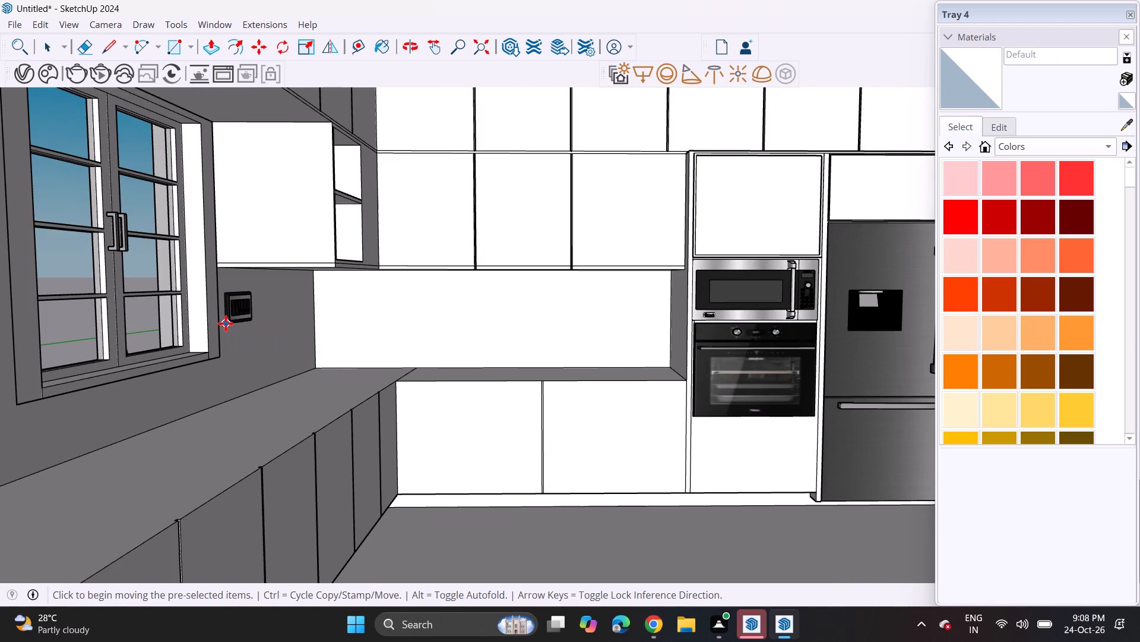
# Copy the switch board from the window wall to the countertop area near the corner.
pyautogui.moveTo(274, 311); pyautogui.dragTo(179, 319, button='middle')
pyautogui.scroll(10, 252, 309)
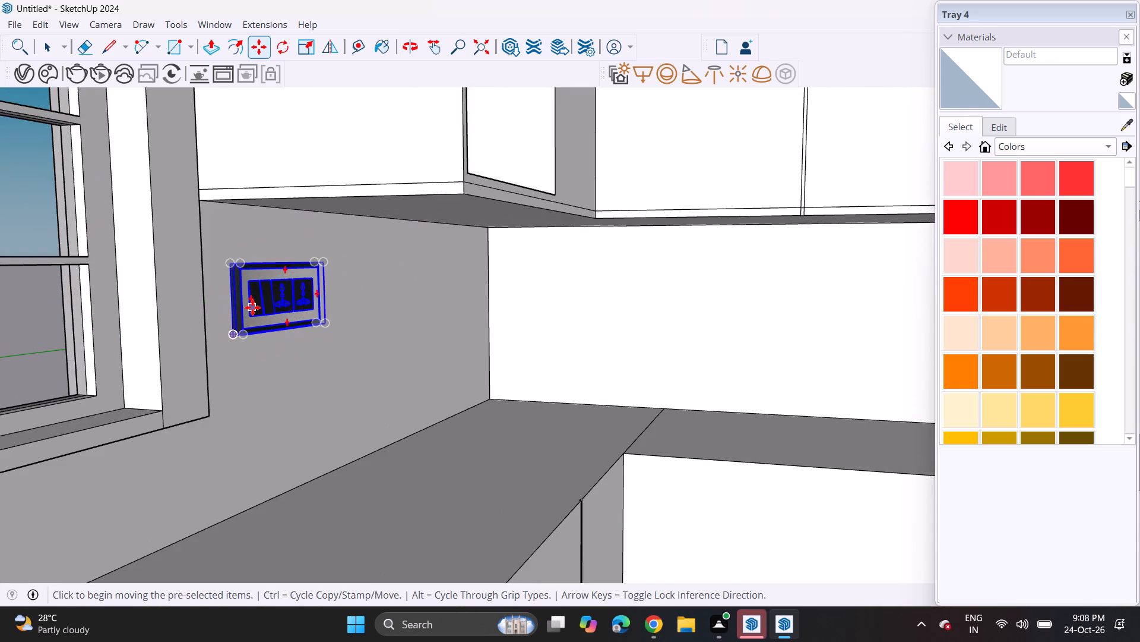
pyautogui.scroll(-8, 254, 308)
pyautogui.moveTo(306, 324); pyautogui.dragTo(302, 413, button='middle')
pyautogui.scroll(-5, 293, 396)
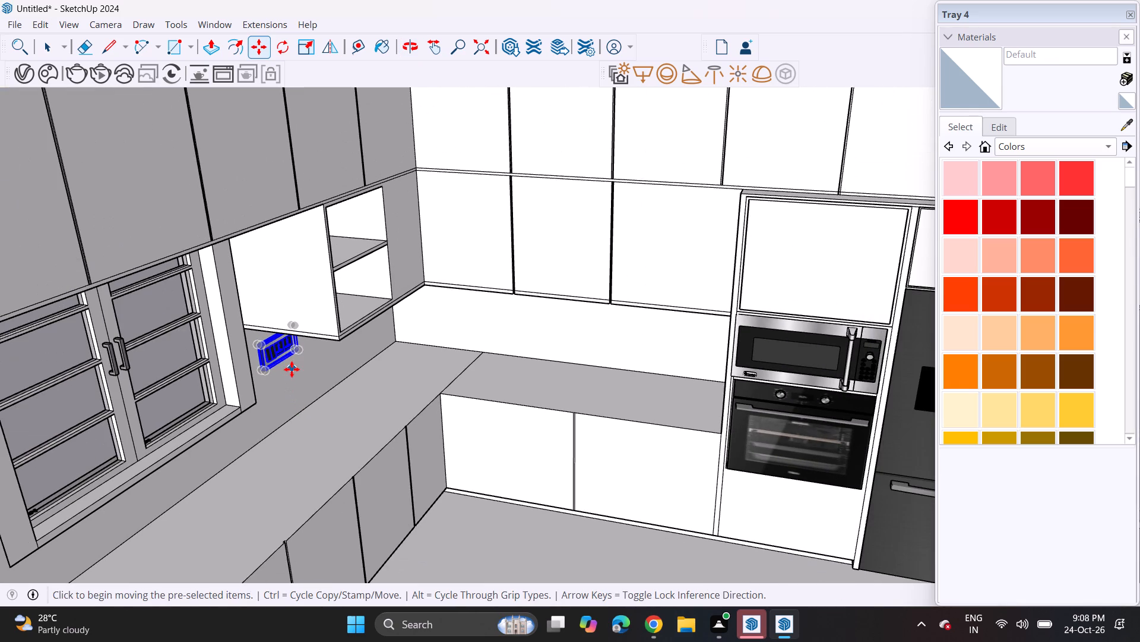
pyautogui.press('m')
pyautogui.click(264, 375)
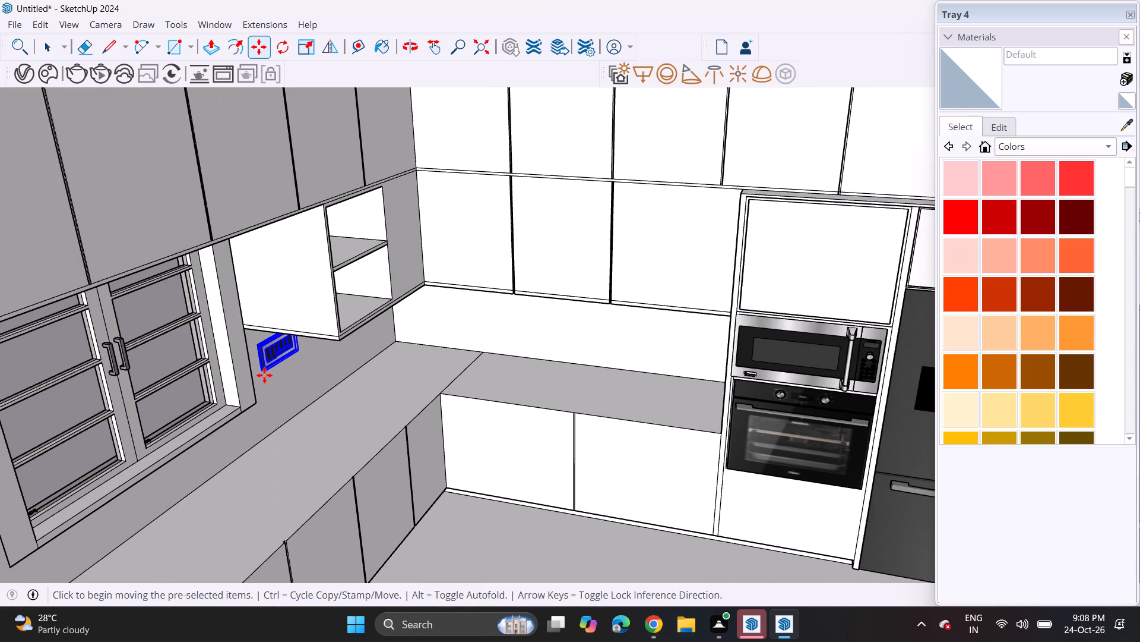
pyautogui.click(409, 385)
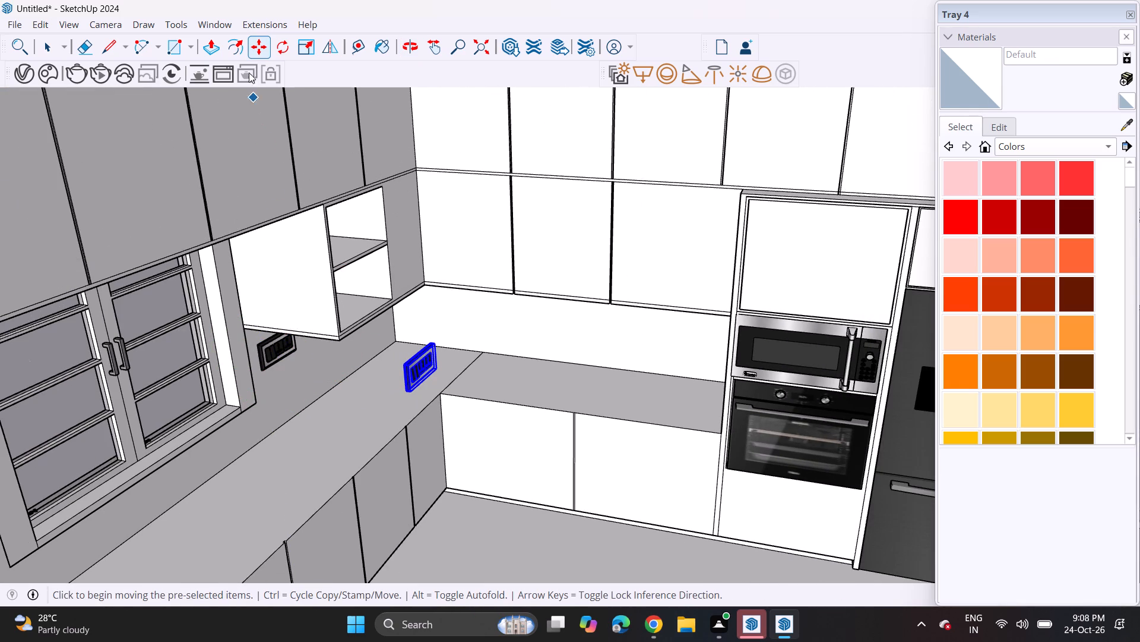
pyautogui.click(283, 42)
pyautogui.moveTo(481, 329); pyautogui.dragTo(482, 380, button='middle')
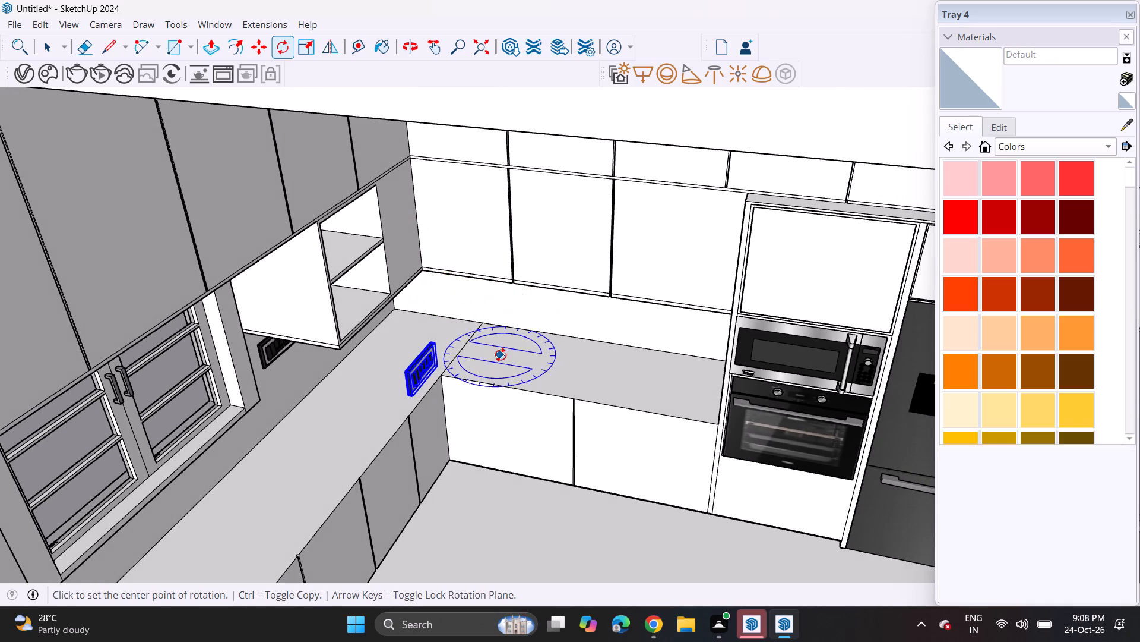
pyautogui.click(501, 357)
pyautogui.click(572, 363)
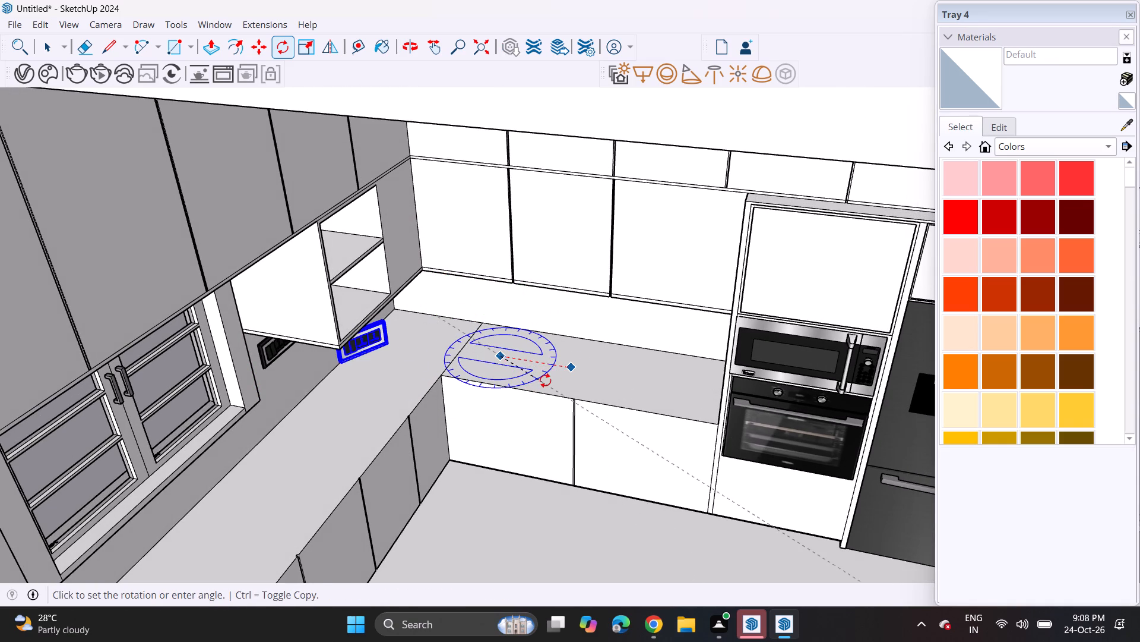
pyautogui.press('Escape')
# Move the switch board copy from the countertop down to the floor in front of the back-wall base cabinets.
pyautogui.scroll(-2, 505, 405)
pyautogui.scroll(1, 504, 407)
pyautogui.scroll(-1, 502, 409)
pyautogui.moveTo(475, 423); pyautogui.dragTo(449, 347, button='middle')
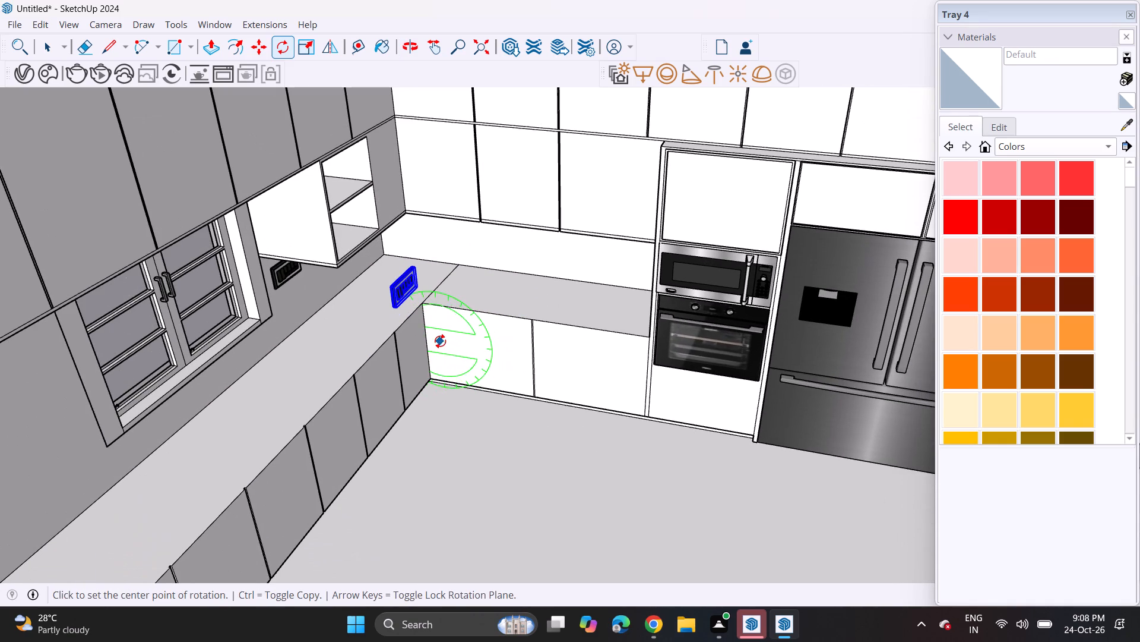
pyautogui.press('m')
pyautogui.click(402, 316)
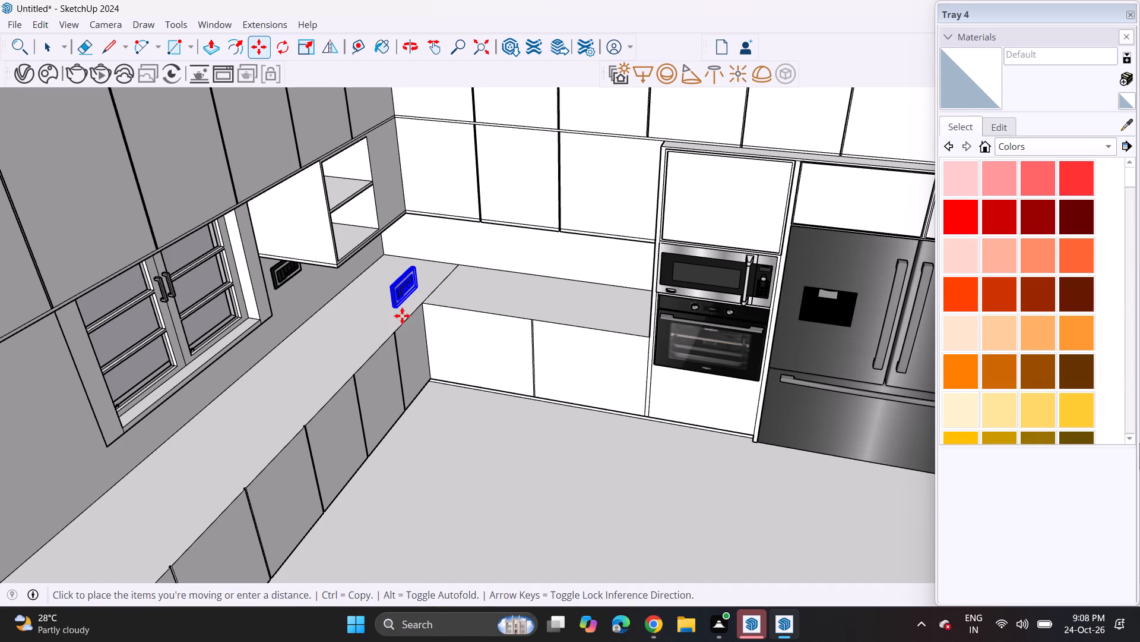
pyautogui.click(489, 386)
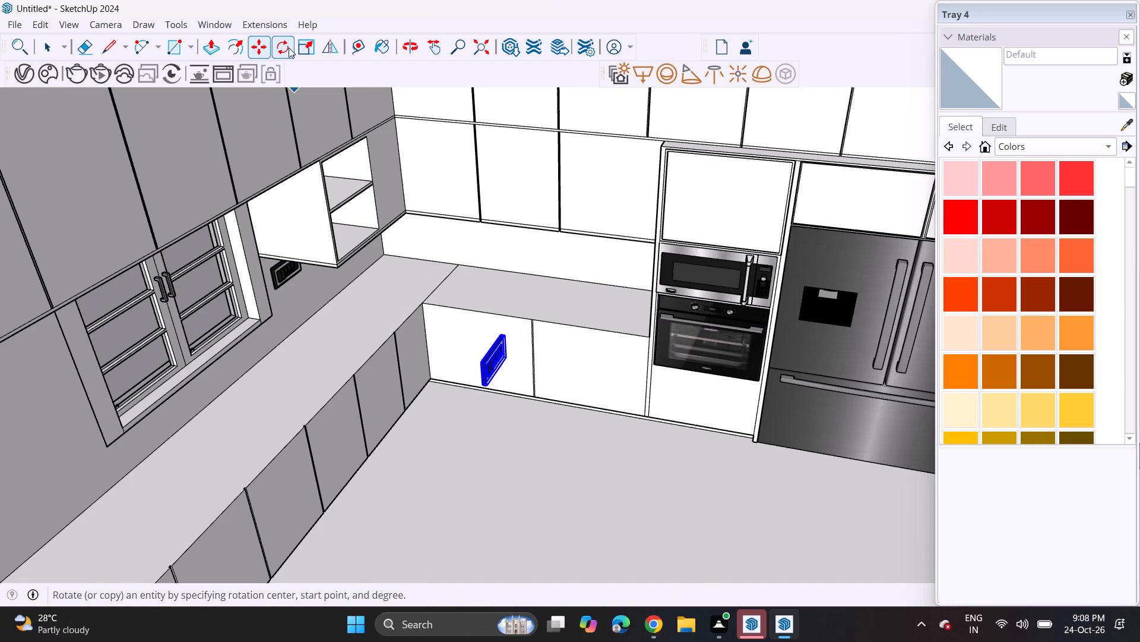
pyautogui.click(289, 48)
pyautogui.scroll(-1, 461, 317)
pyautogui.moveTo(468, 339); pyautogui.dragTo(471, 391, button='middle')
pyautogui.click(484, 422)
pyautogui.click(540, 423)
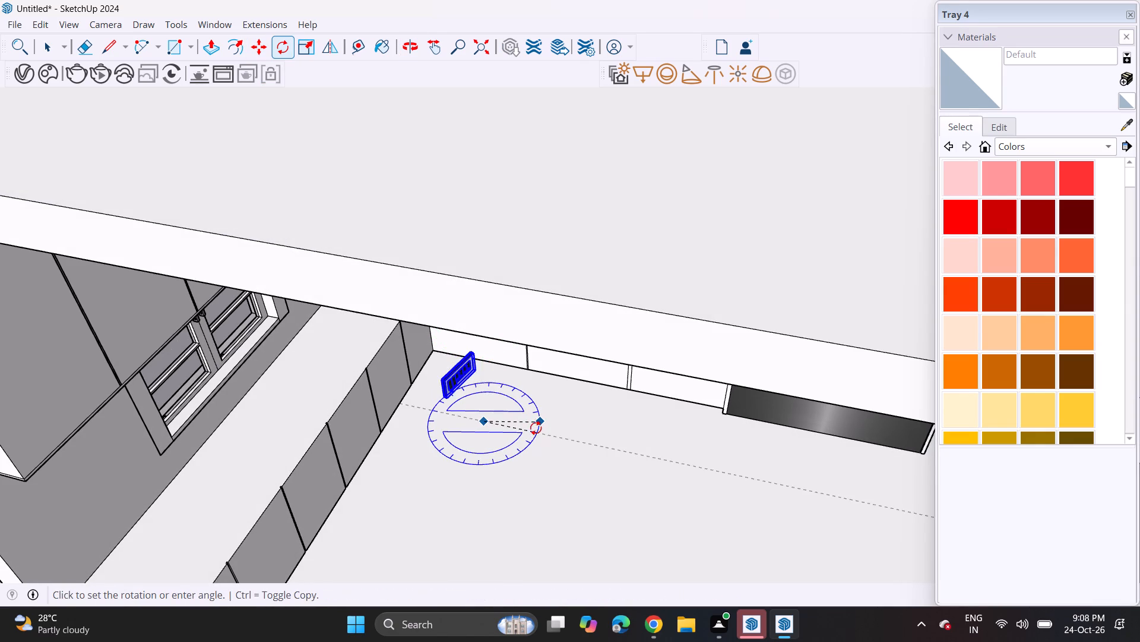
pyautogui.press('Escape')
# Rotate the switch board copy a quarter turn about the vertical axis so it runs parallel to the back wall.
pyautogui.click(506, 440)
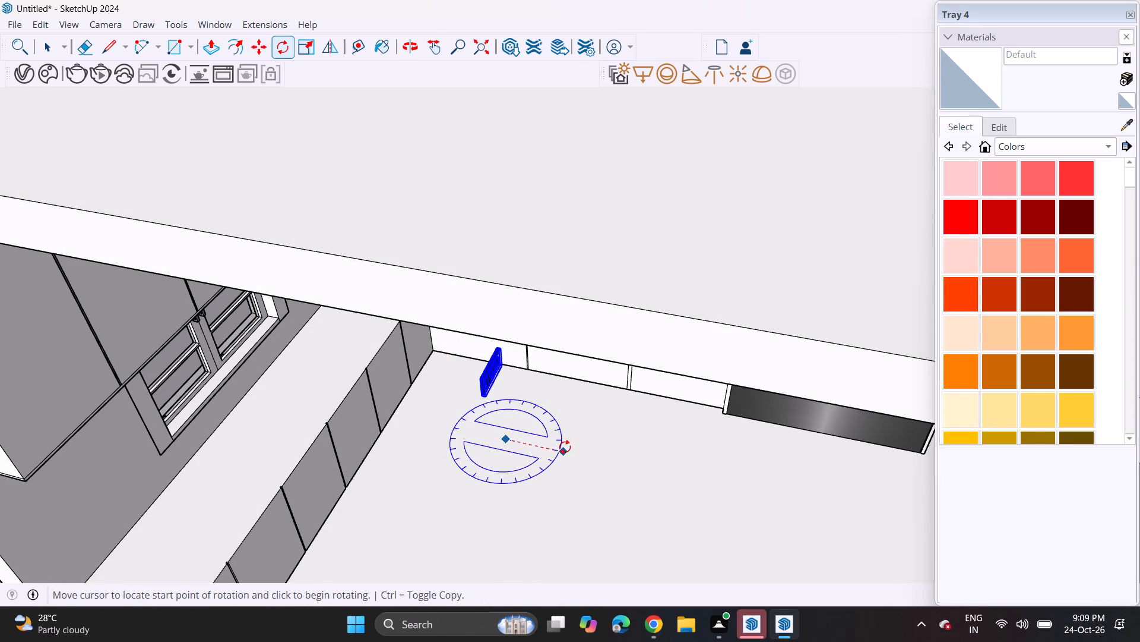
pyautogui.click(565, 447)
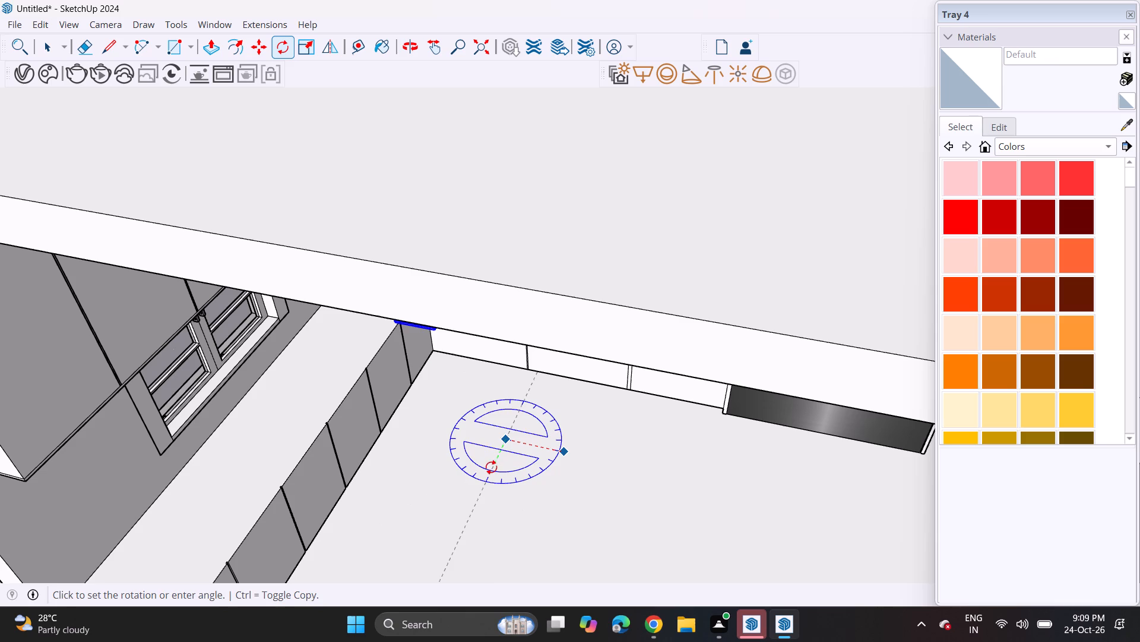
pyautogui.click(487, 470)
# Move the rotated switch board up beneath the wall cabinets and shift it toward the back wall near the corner.
pyautogui.moveTo(446, 373); pyautogui.dragTo(468, 219, button='middle')
pyautogui.scroll(1, 468, 219)
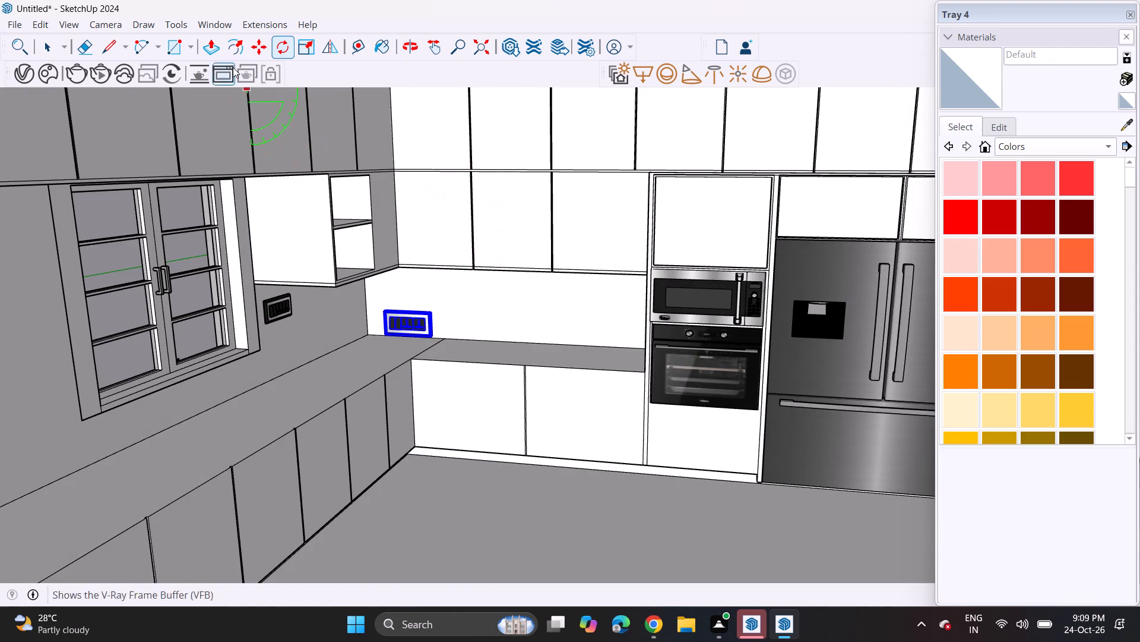
pyautogui.click(265, 55)
pyautogui.scroll(-1, 401, 213)
pyautogui.moveTo(403, 227); pyautogui.dragTo(319, 242, button='middle')
pyautogui.scroll(1, 387, 231)
pyautogui.scroll(5, 430, 284)
pyautogui.click(434, 323)
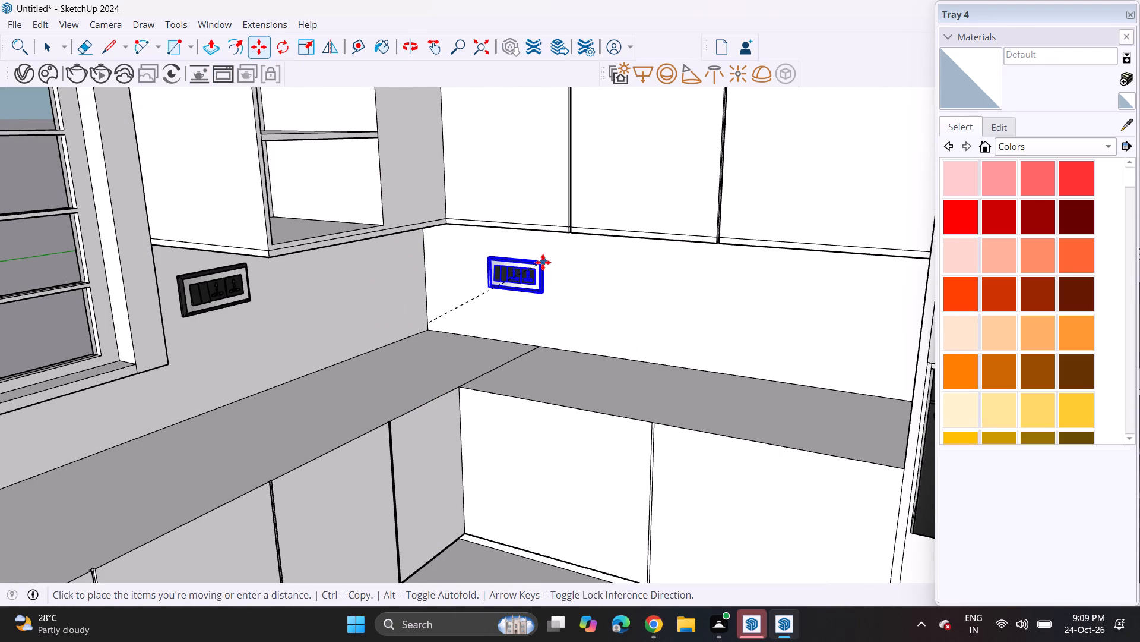
pyautogui.moveTo(550, 266); pyautogui.dragTo(607, 209, button='middle')
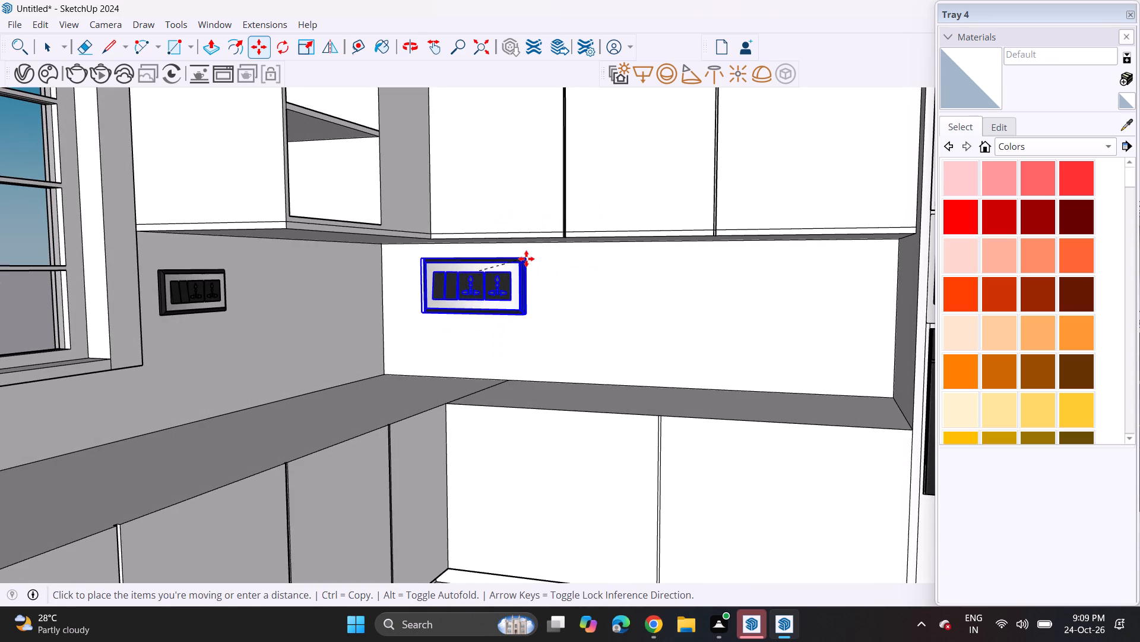
pyautogui.click(511, 261)
pyautogui.moveTo(544, 267); pyautogui.dragTo(409, 282, button='middle')
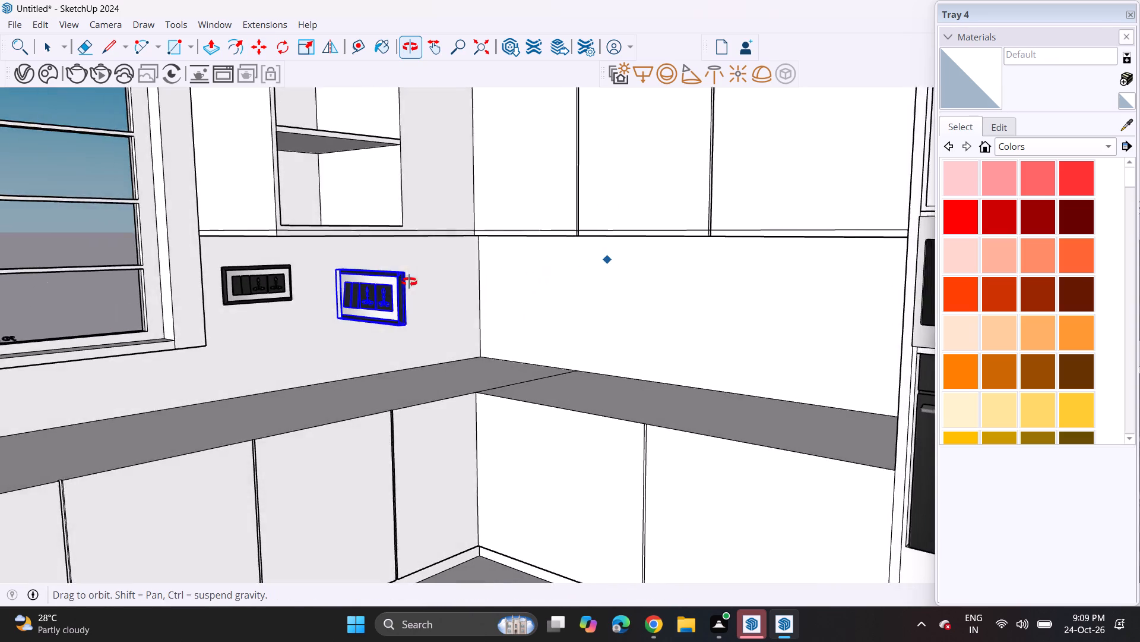
pyautogui.moveTo(409, 282); pyautogui.dragTo(370, 288, button='middle')
pyautogui.click(375, 278)
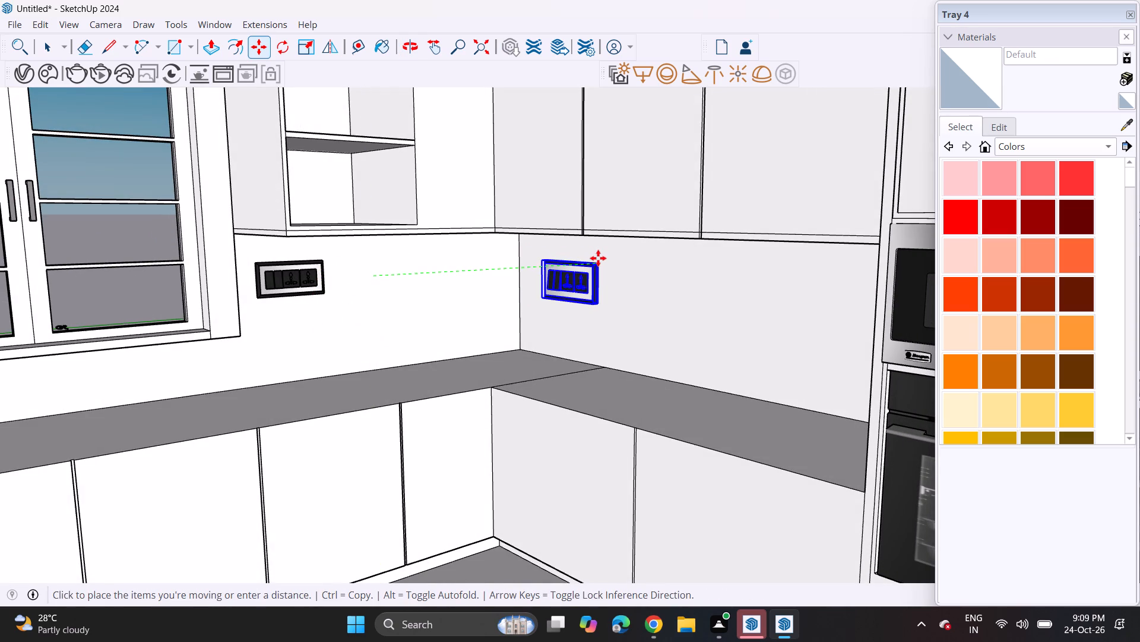
pyautogui.click(598, 258)
# Reposition the switch board copy against the back wall, above the countertop near the corner.
pyautogui.moveTo(425, 297); pyautogui.dragTo(770, 278, button='middle')
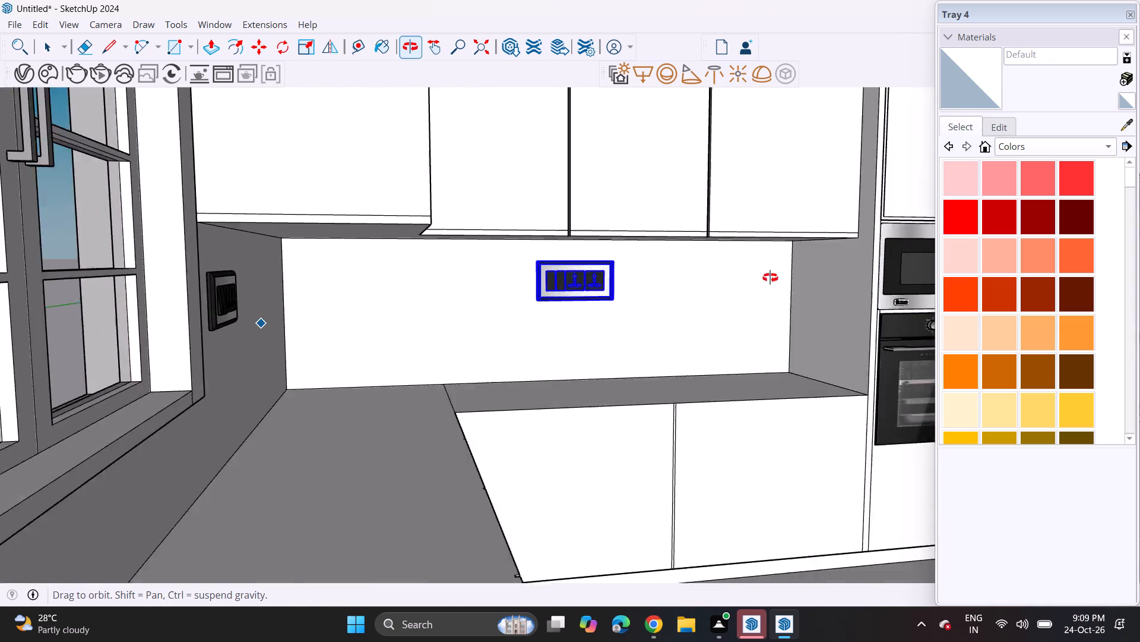
pyautogui.moveTo(770, 278); pyautogui.dragTo(326, 298, button='middle')
pyautogui.scroll(5, 610, 297)
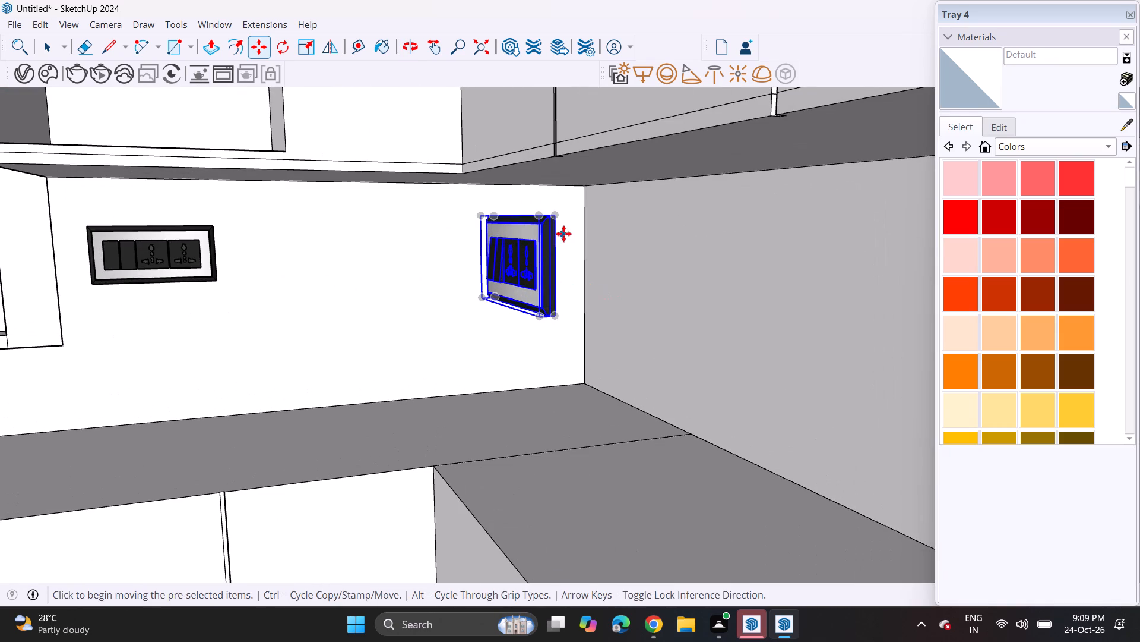
pyautogui.click(560, 220)
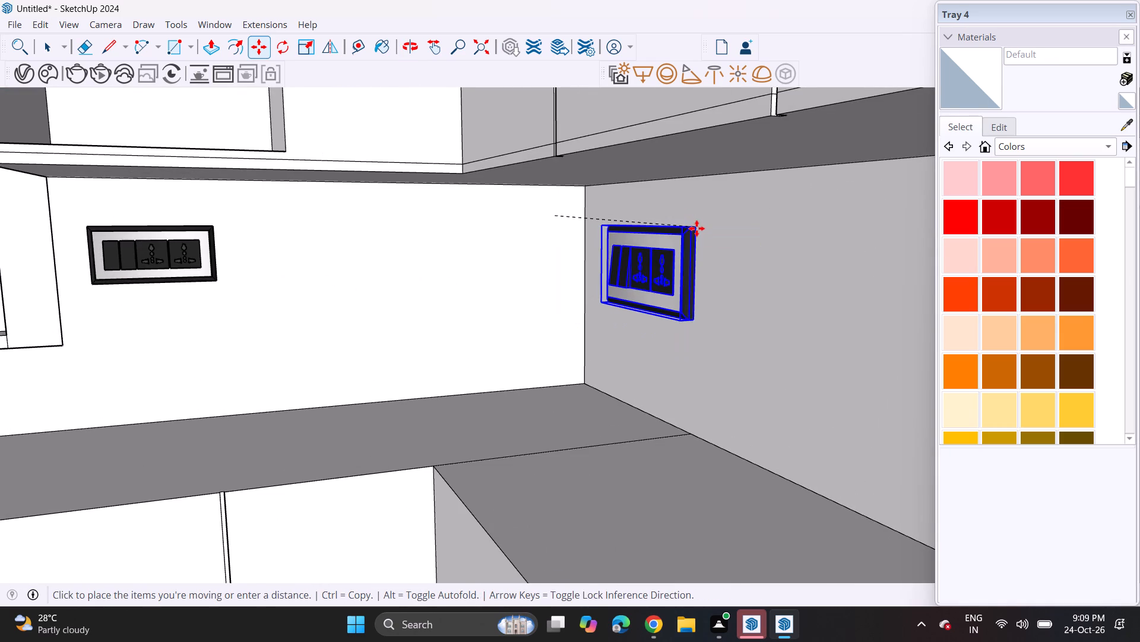
pyautogui.click(696, 229)
pyautogui.moveTo(702, 249); pyautogui.dragTo(656, 256, button='middle')
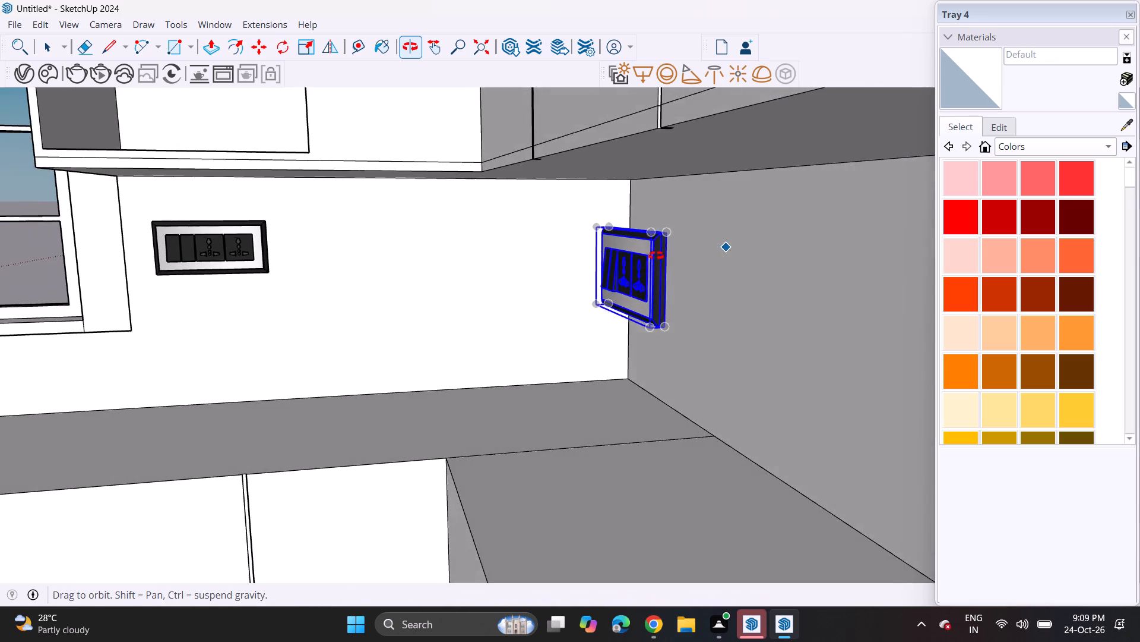
pyautogui.moveTo(656, 256); pyautogui.dragTo(648, 250, button='middle')
pyautogui.scroll(5, 646, 213)
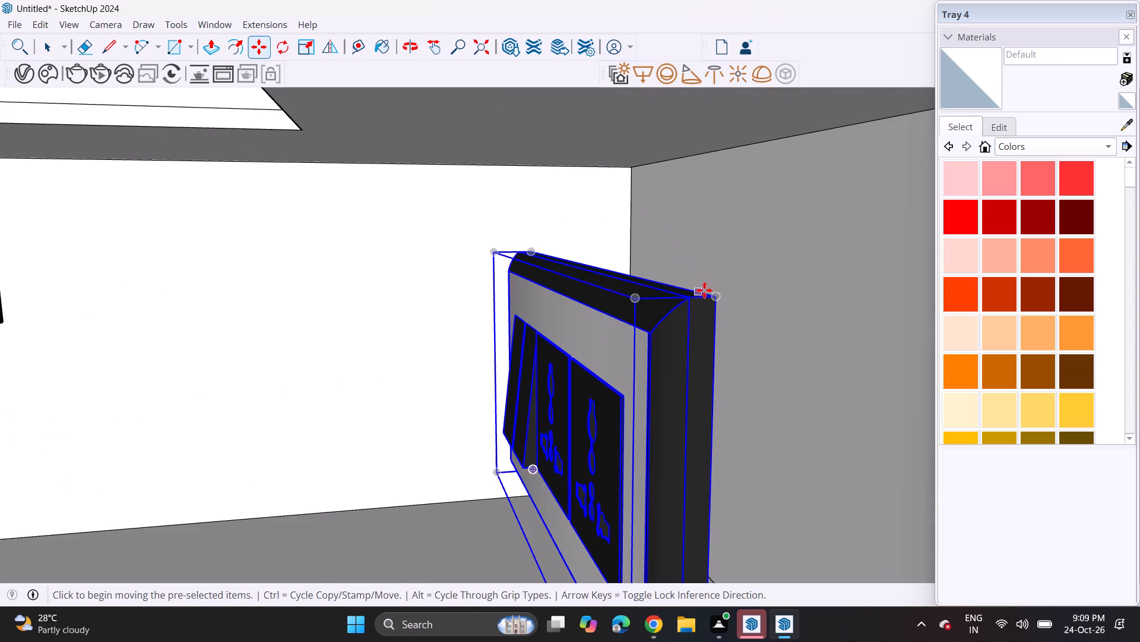
pyautogui.click(709, 294)
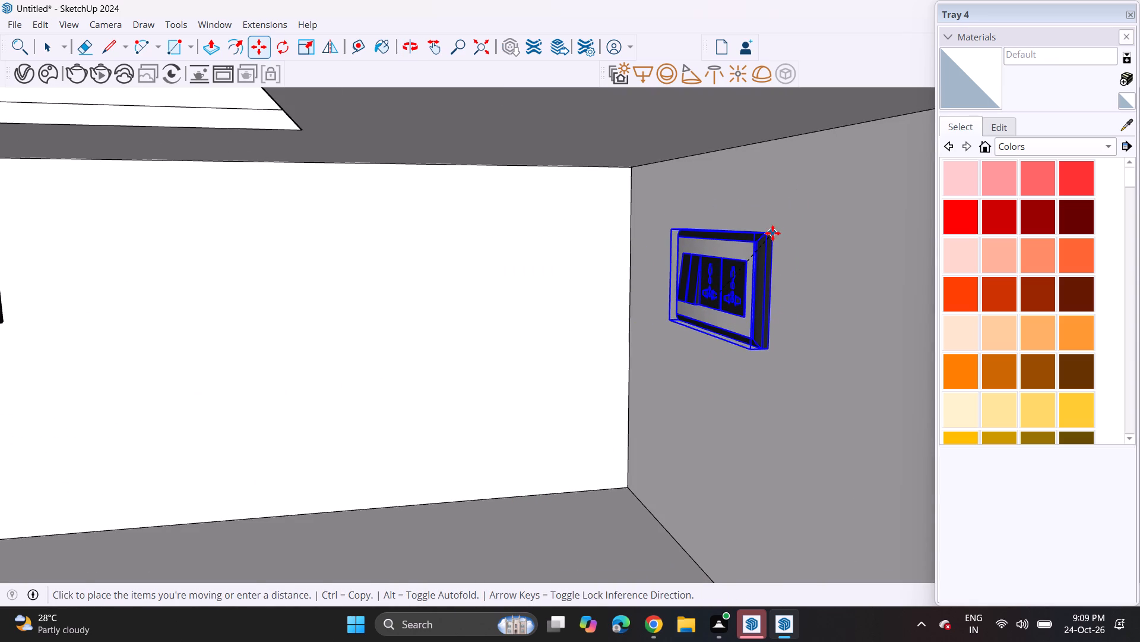
pyautogui.click(768, 244)
# Deselect the switch board and examine the placement of both boards within the whole kitchen.
pyautogui.moveTo(590, 285); pyautogui.dragTo(863, 256, button='middle')
pyautogui.scroll(-6, 818, 260)
pyautogui.scroll(1, 799, 275)
pyautogui.scroll(-7, 790, 280)
pyautogui.scroll(-11, 745, 303)
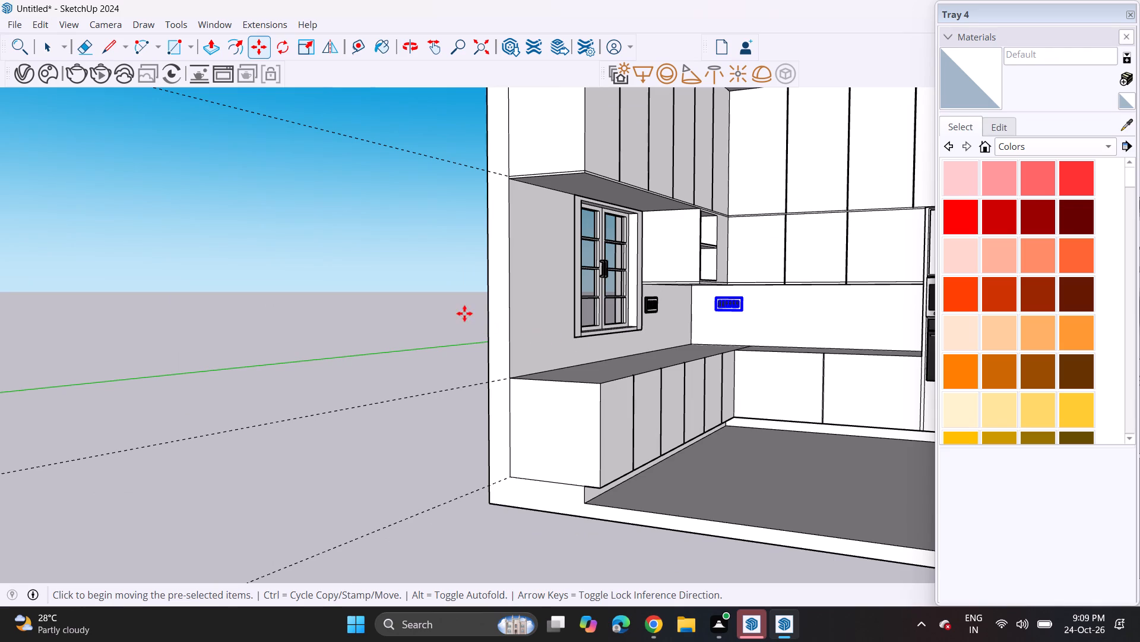
pyautogui.press('space')
pyautogui.click(438, 299)
pyautogui.moveTo(388, 314); pyautogui.dragTo(465, 327, button='middle')
pyautogui.keyDown('shift'); pyautogui.moveTo(644, 325); pyautogui.dragTo(478, 317, button='middle'); pyautogui.keyUp('shift')
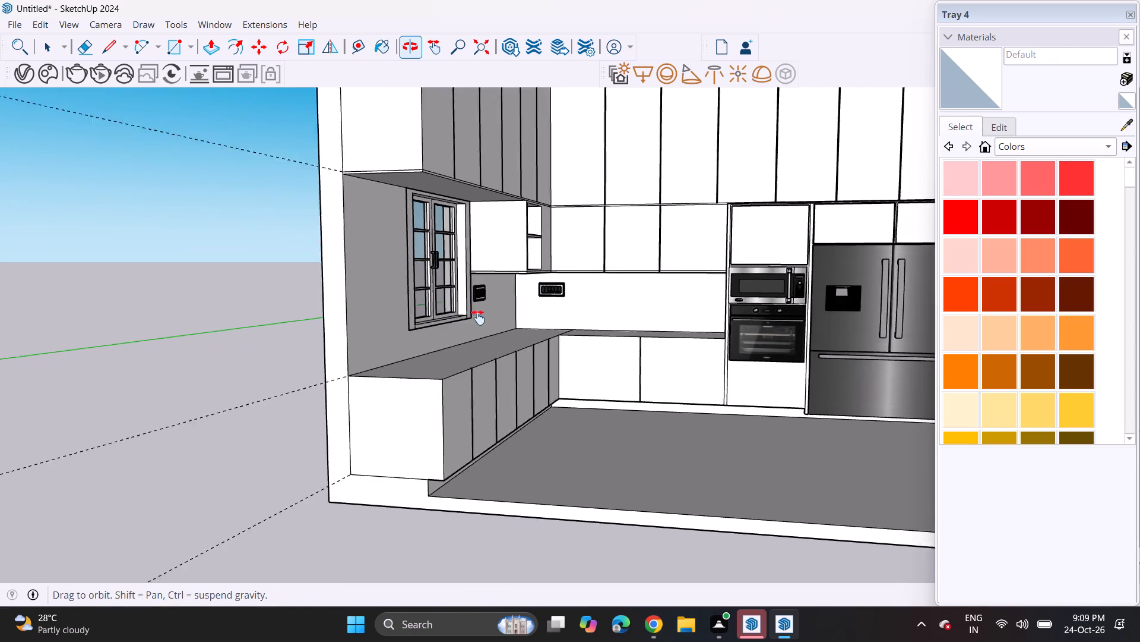
pyautogui.keyDown('shift'); pyautogui.moveTo(478, 317); pyautogui.dragTo(402, 303, button='middle'); pyautogui.keyUp('shift')
pyautogui.moveTo(426, 305); pyautogui.dragTo(527, 307, button='middle')
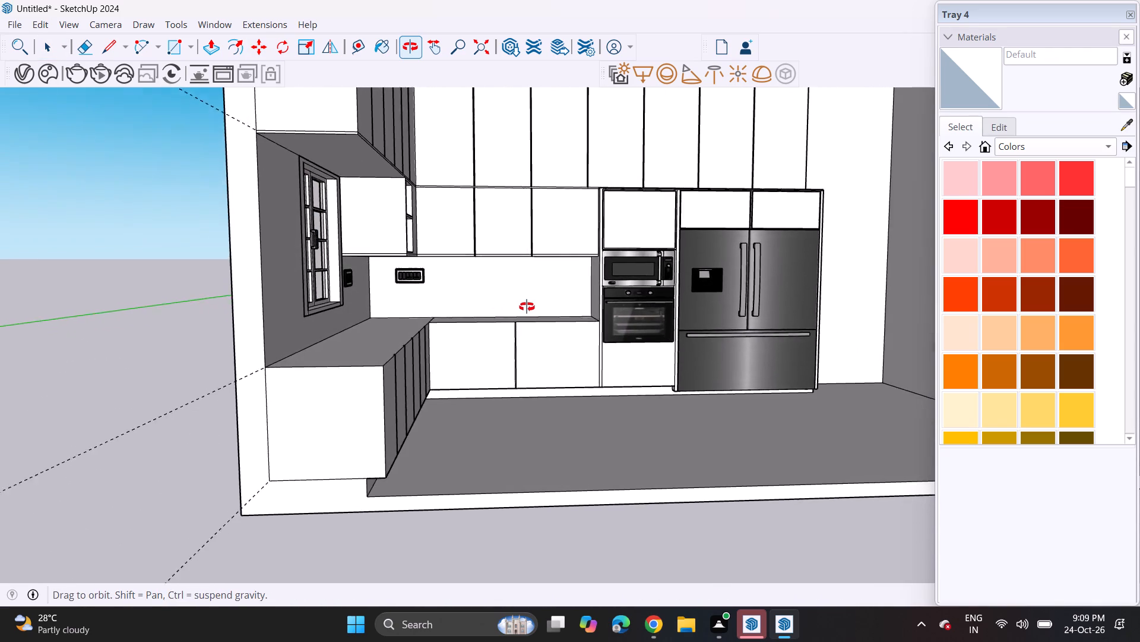
pyautogui.moveTo(527, 307); pyautogui.dragTo(505, 310, button='middle')
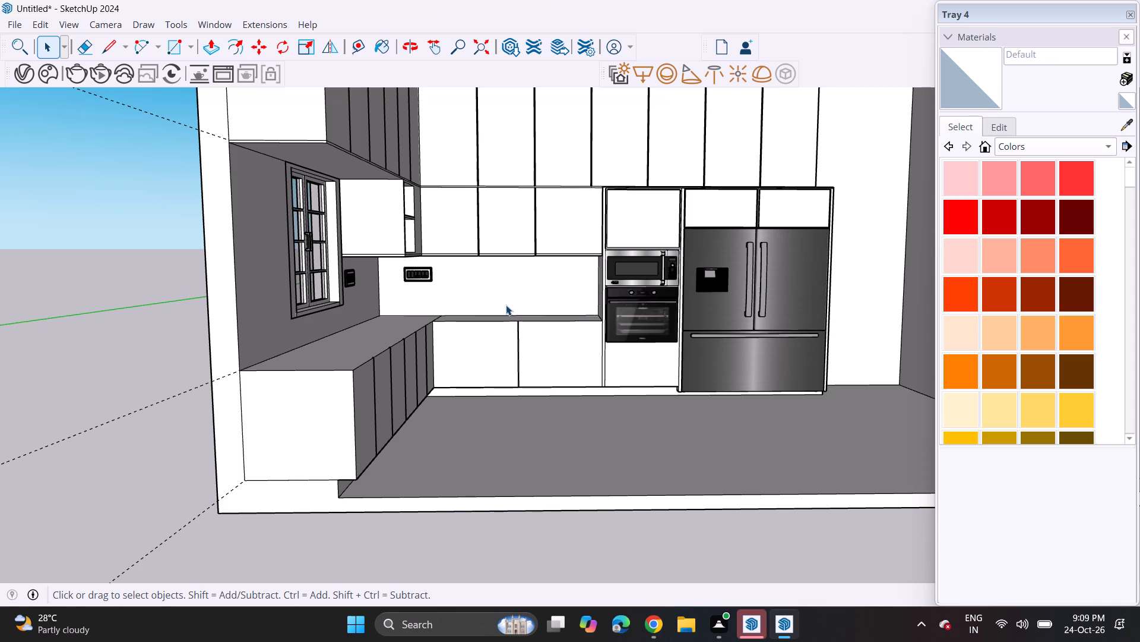
# Import the KITCHEN+ITEMS+(15) knife block from Downloads and place it at the end of the back counter beside the oven.
pyautogui.click(22, 26)
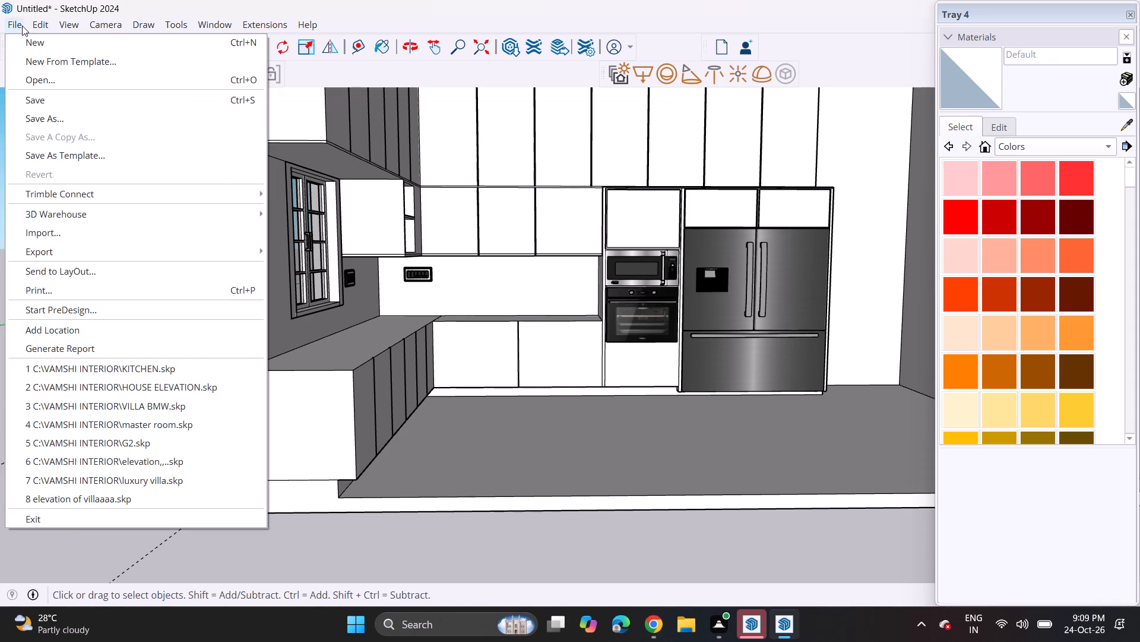
pyautogui.click(90, 237)
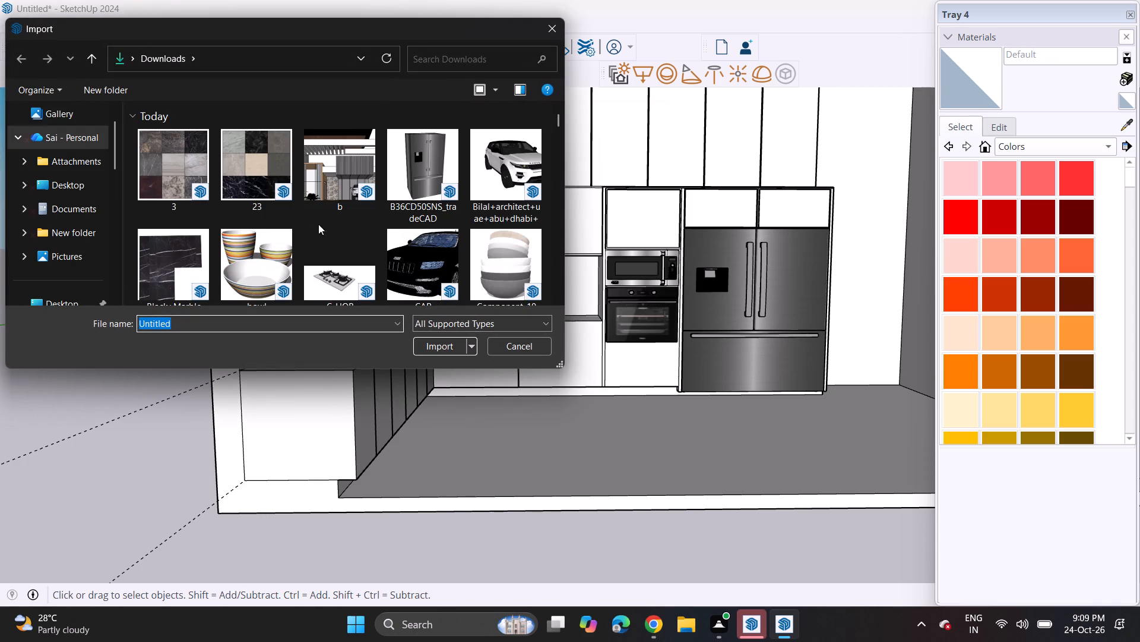
pyautogui.scroll(-4, 330, 220)
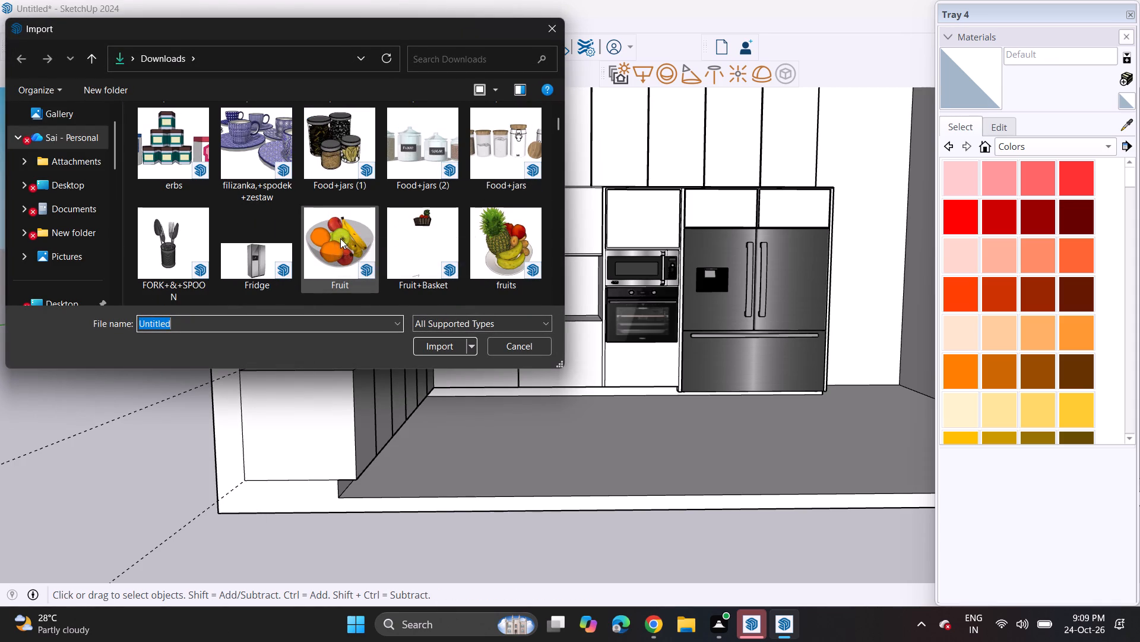
pyautogui.scroll(-1, 366, 244)
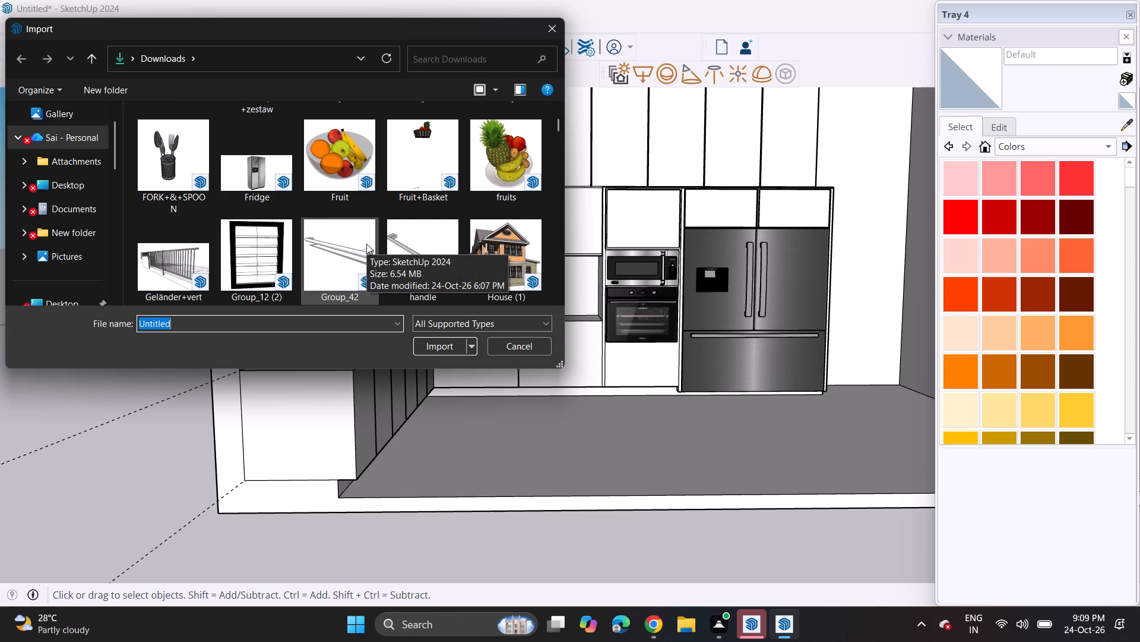
pyautogui.scroll(-2, 366, 244)
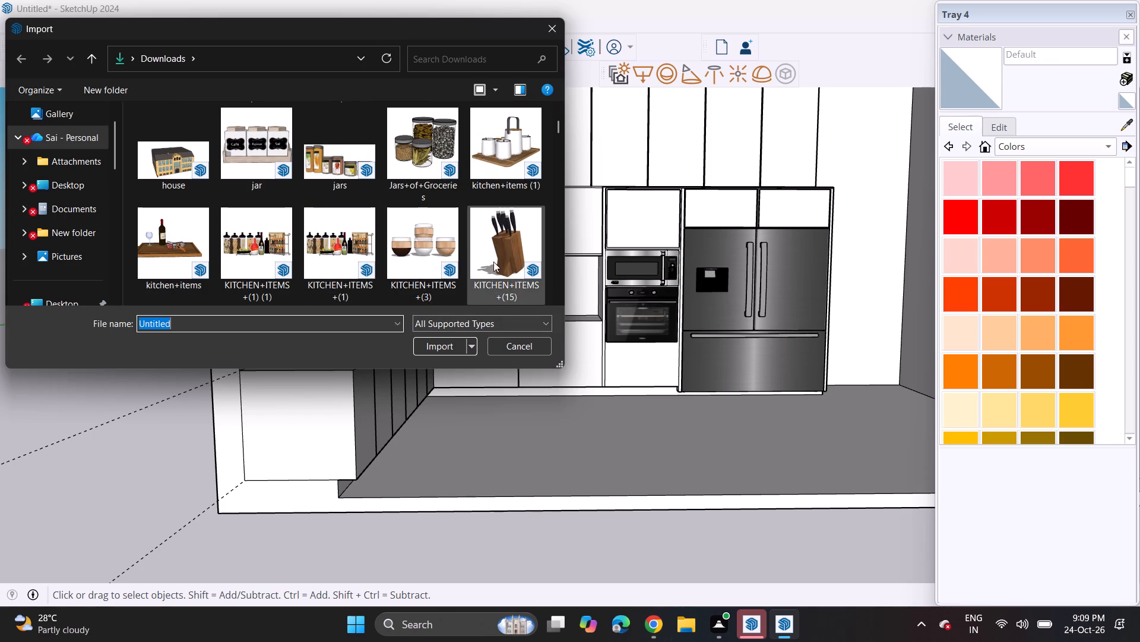
pyautogui.click(495, 259)
pyautogui.click(451, 345)
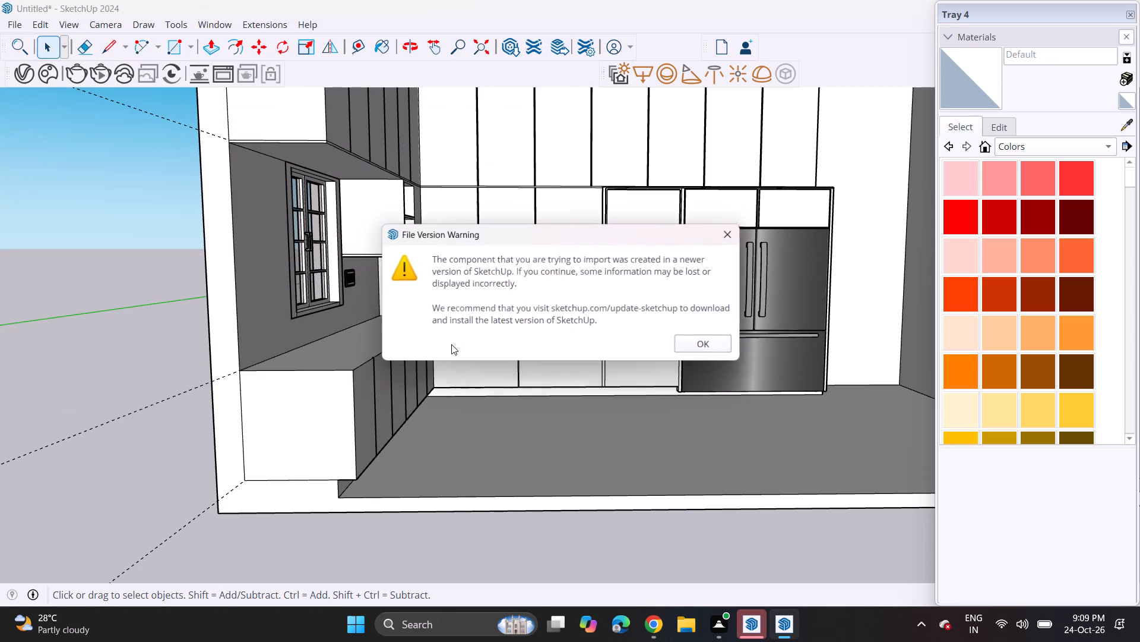
pyautogui.click(705, 350)
pyautogui.moveTo(603, 287); pyautogui.dragTo(572, 338, button='middle')
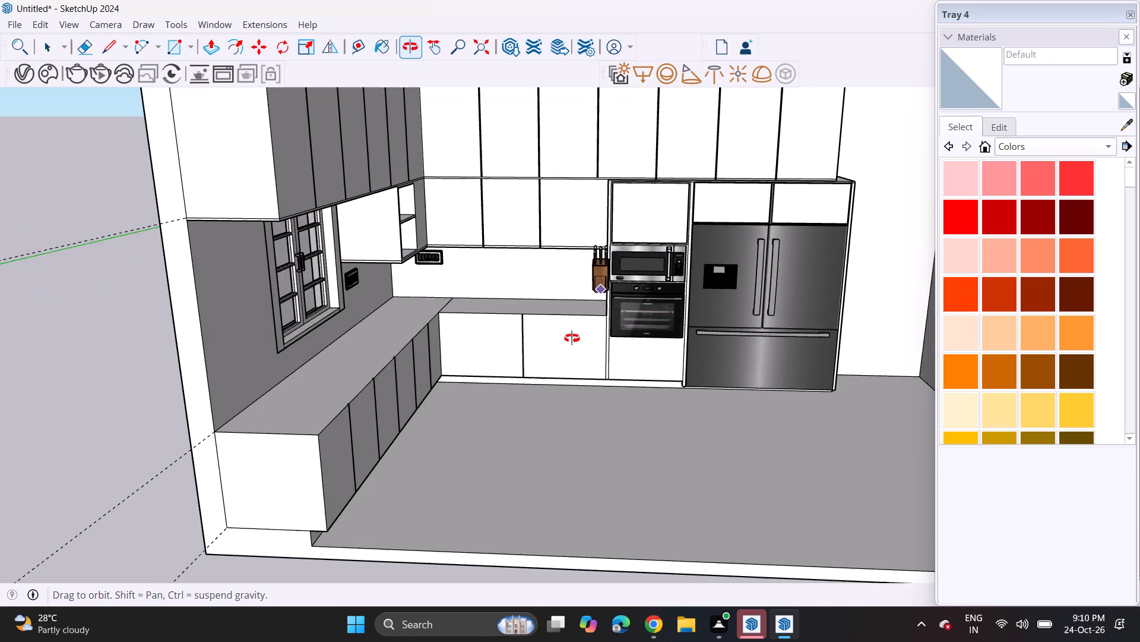
pyautogui.moveTo(572, 338); pyautogui.dragTo(572, 339, button='middle')
pyautogui.scroll(10, 579, 314)
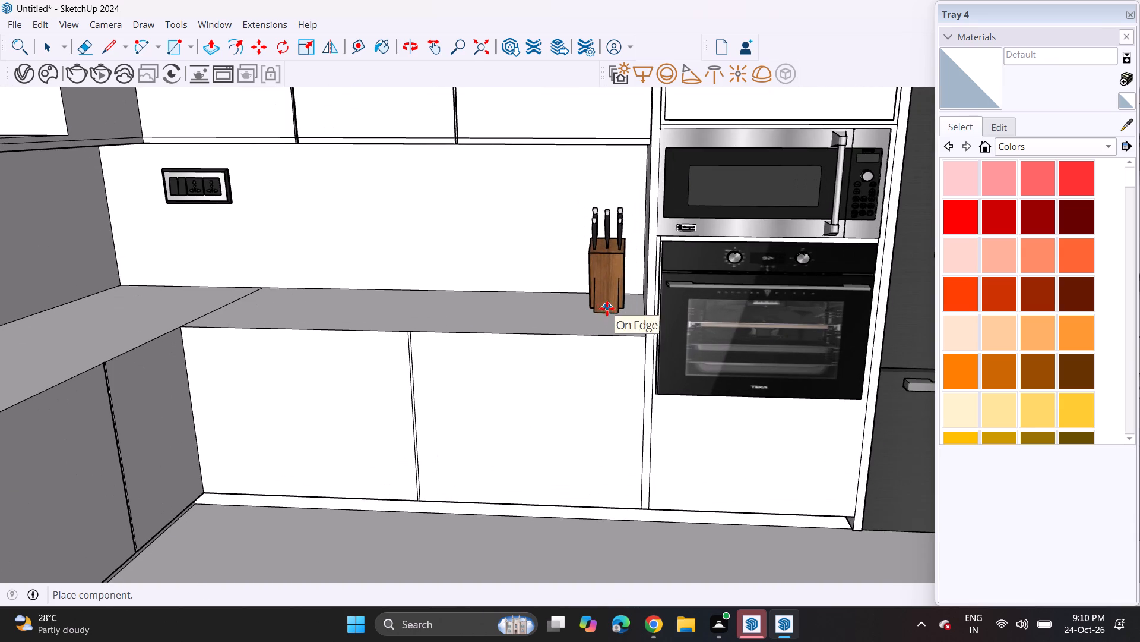
pyautogui.click(613, 316)
# Rotate the knife block a quarter turn about the vertical axis so its side profile faces the room.
pyautogui.click(284, 53)
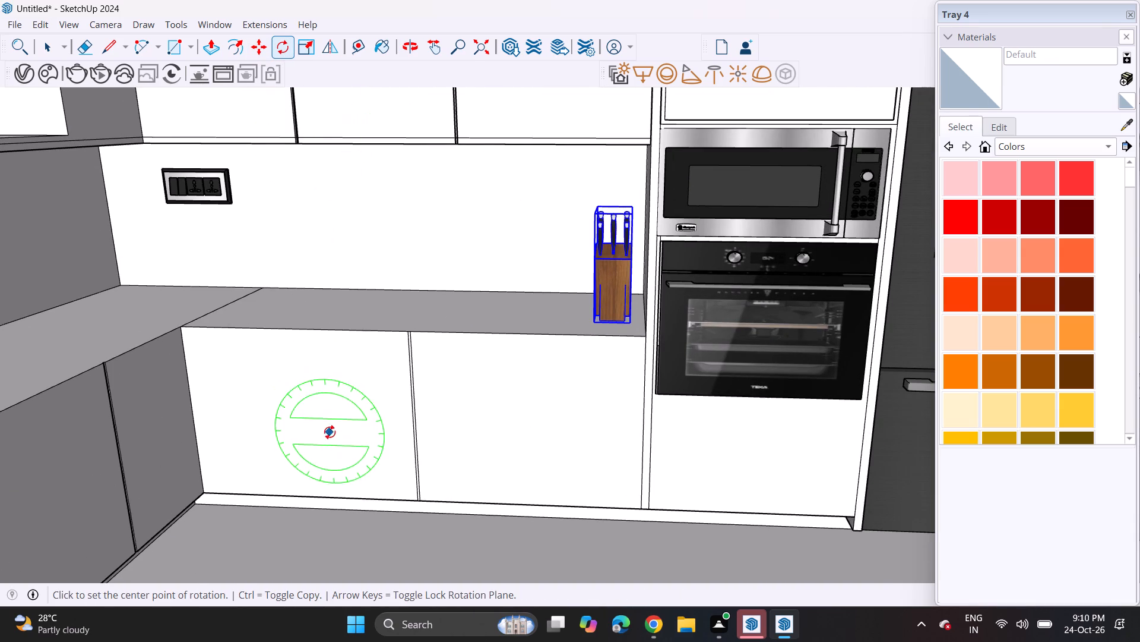
pyautogui.scroll(-6, 330, 433)
pyautogui.moveTo(351, 466); pyautogui.dragTo(364, 497, button='middle')
pyautogui.click(365, 526)
pyautogui.click(414, 534)
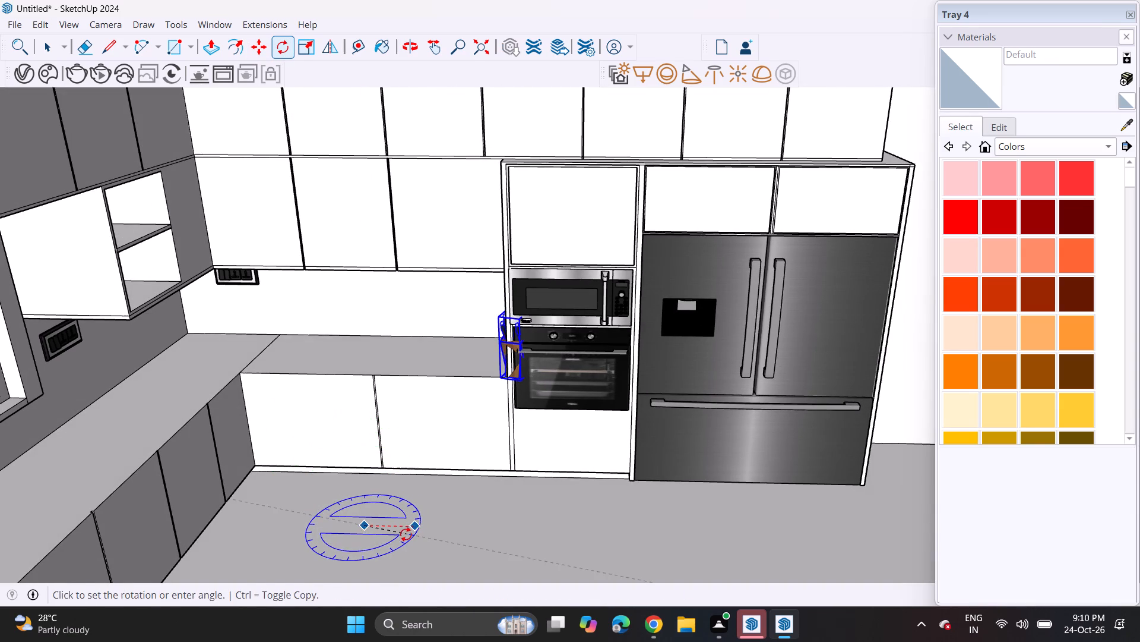
pyautogui.click(356, 555)
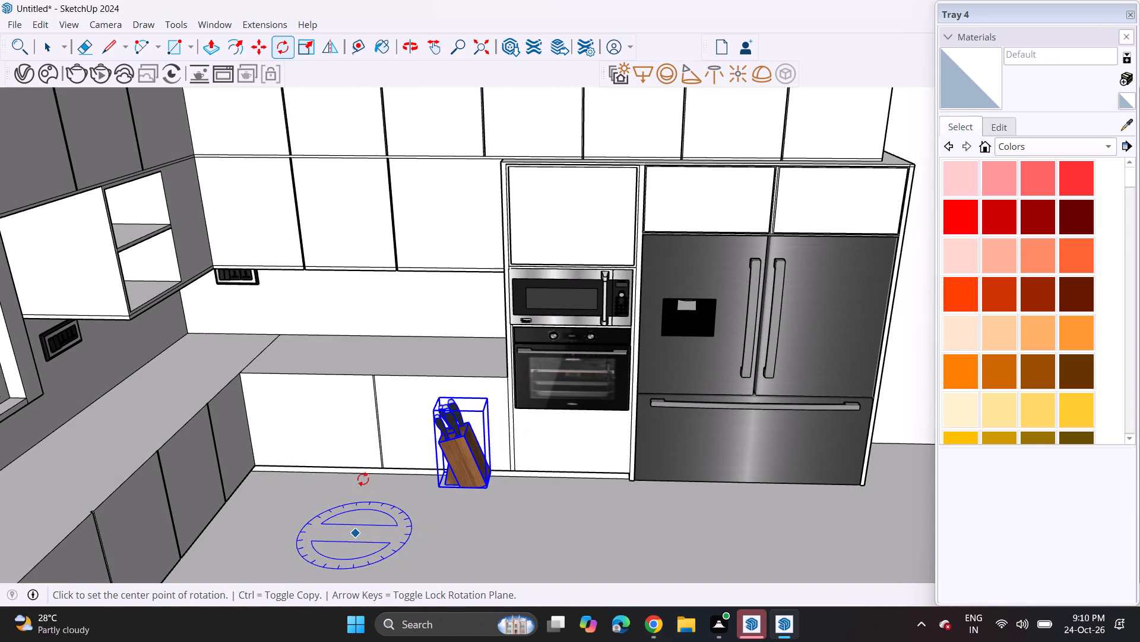
# Move the knife block up from the floor onto the back countertop, close to the oven unit.
pyautogui.click(262, 49)
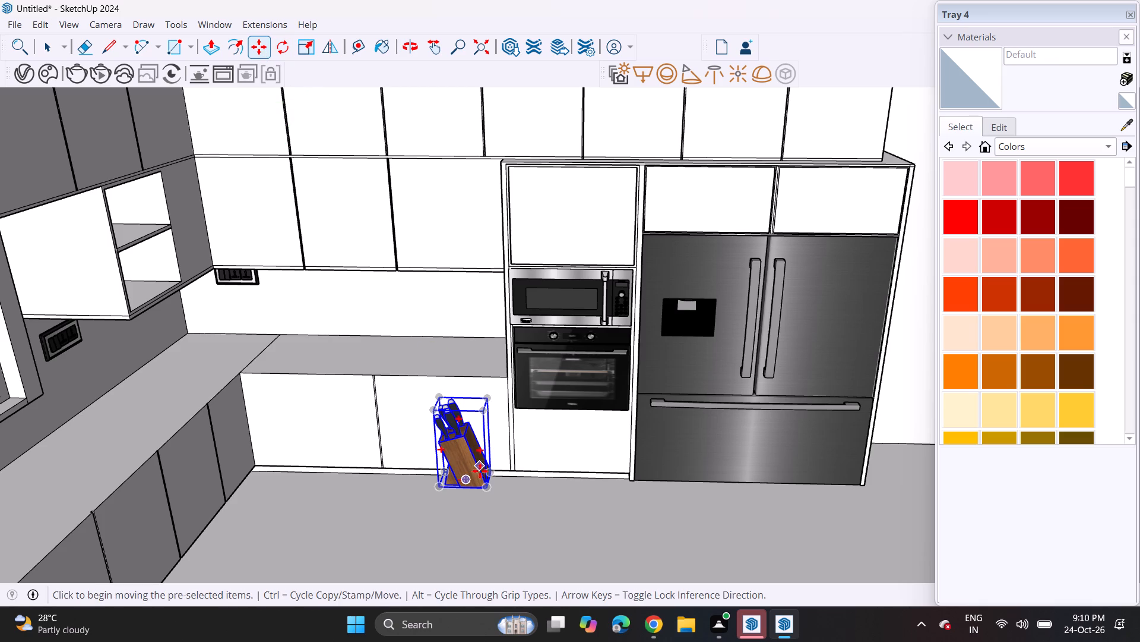
pyautogui.click(484, 489)
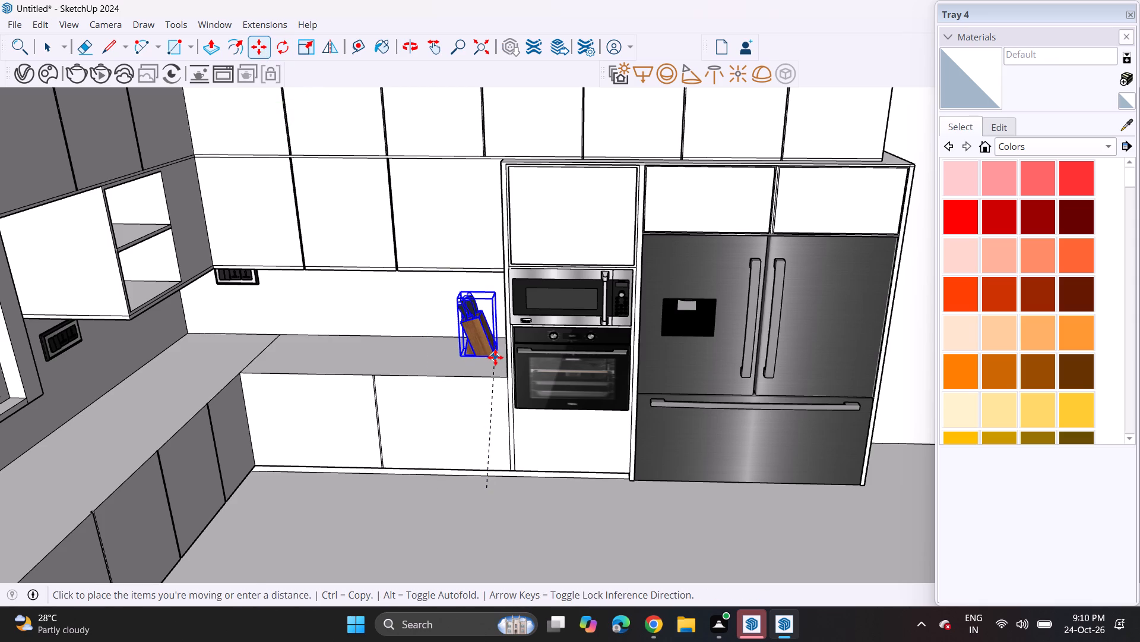
pyautogui.click(498, 350)
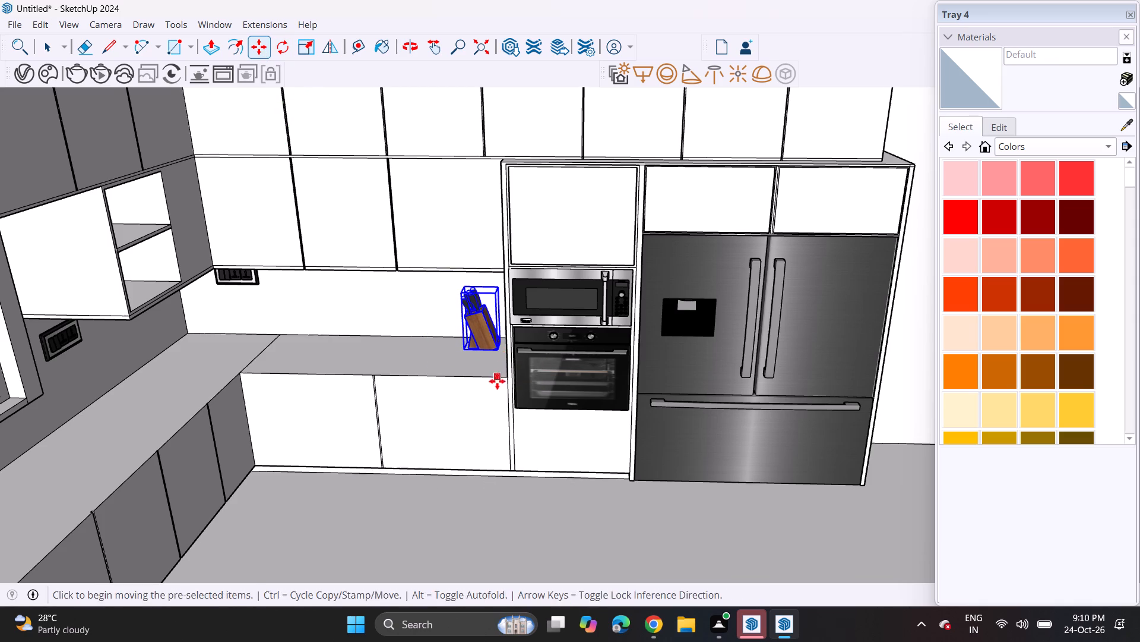
# Import the KITCHEN+ITEMS+(37) model with the dishes, cutlery basket and oil bottles from Downloads.
pyautogui.moveTo(497, 381); pyautogui.dragTo(505, 310, button='middle')
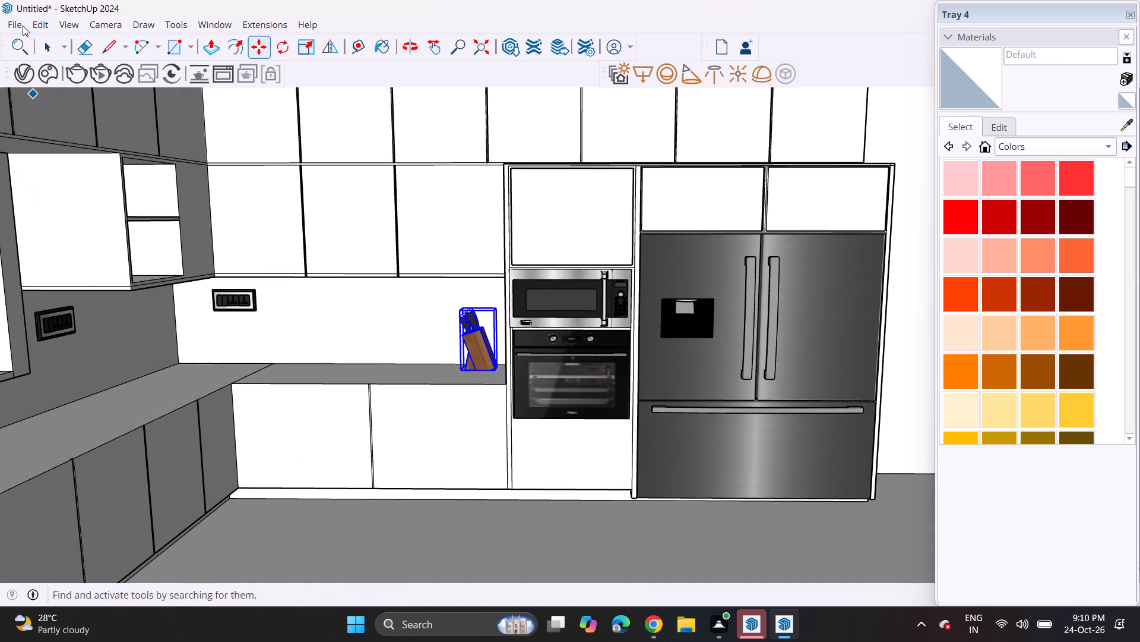
pyautogui.click(7, 23)
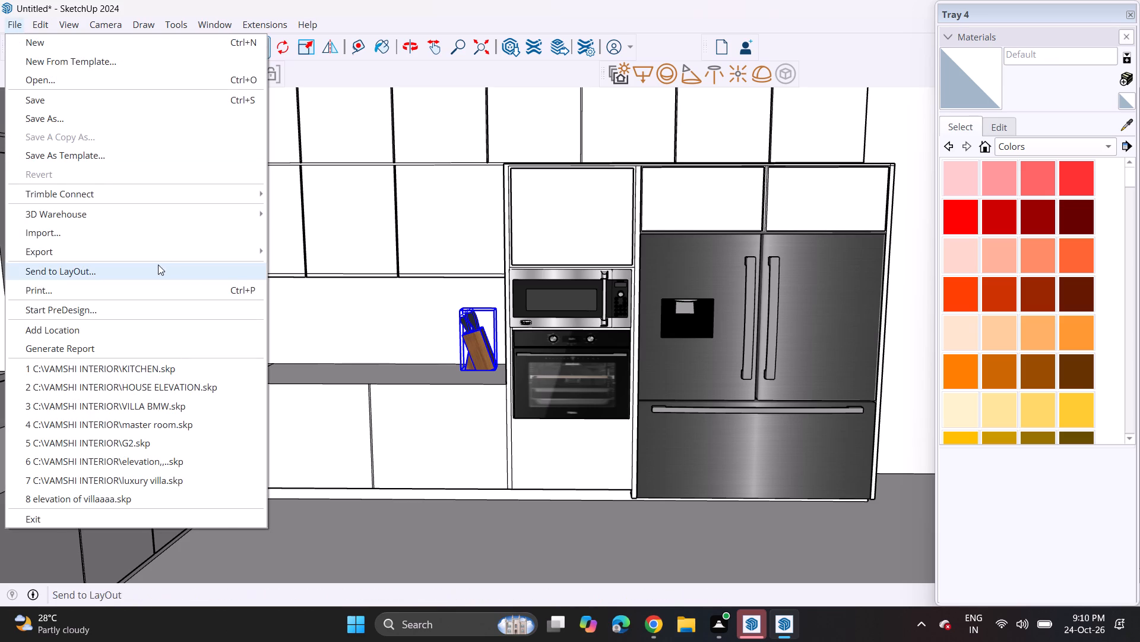
pyautogui.click(163, 240)
pyautogui.scroll(-4, 433, 241)
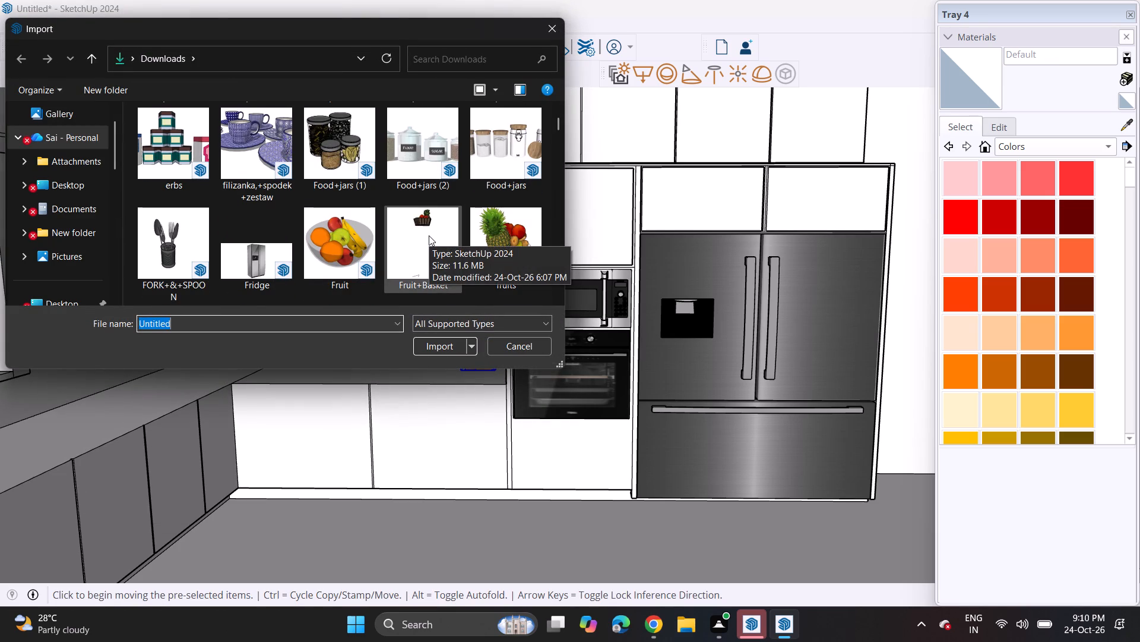
pyautogui.scroll(-2, 407, 249)
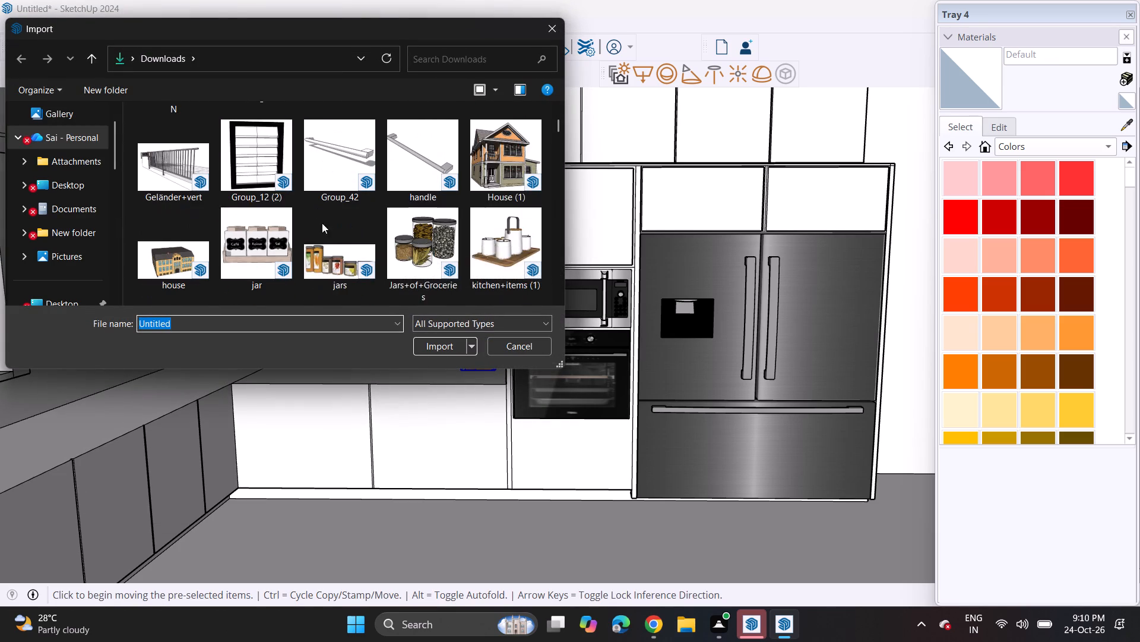
pyautogui.scroll(3, 264, 203)
pyautogui.scroll(-1, 222, 231)
pyautogui.scroll(-2, 440, 190)
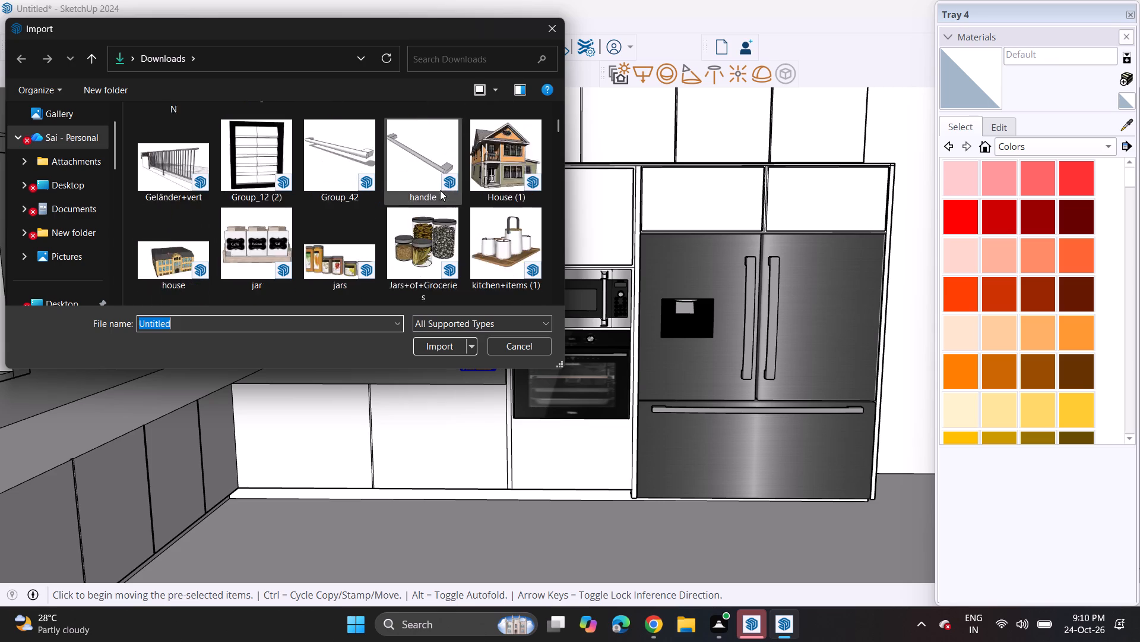
pyautogui.scroll(-1, 440, 190)
pyautogui.scroll(1, 440, 190)
pyautogui.scroll(-2, 440, 190)
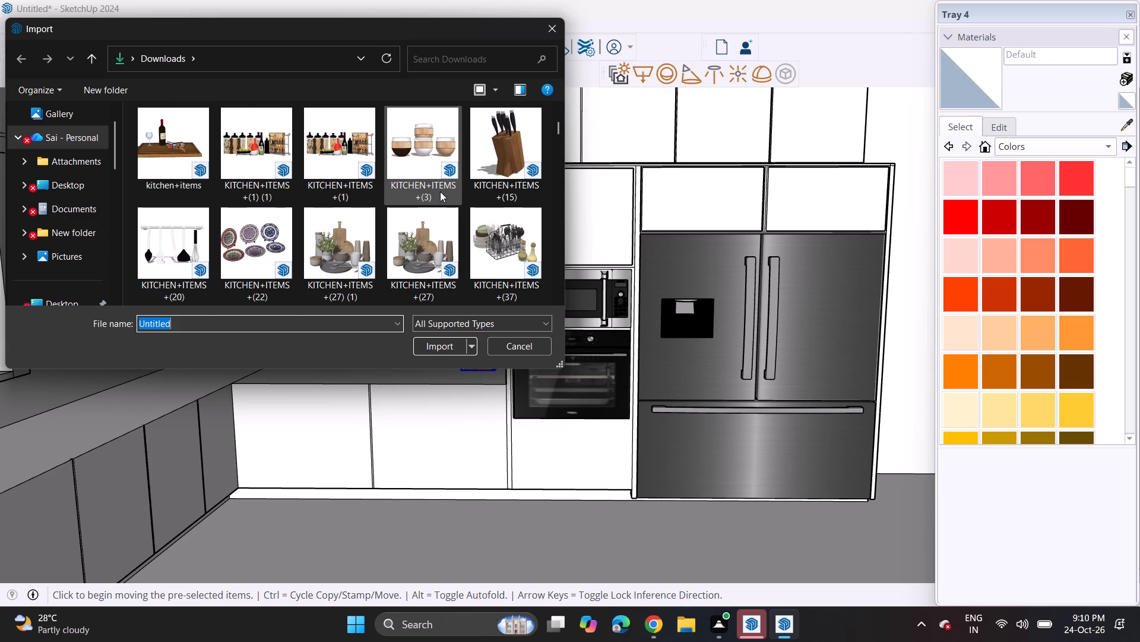
pyautogui.scroll(-2, 440, 191)
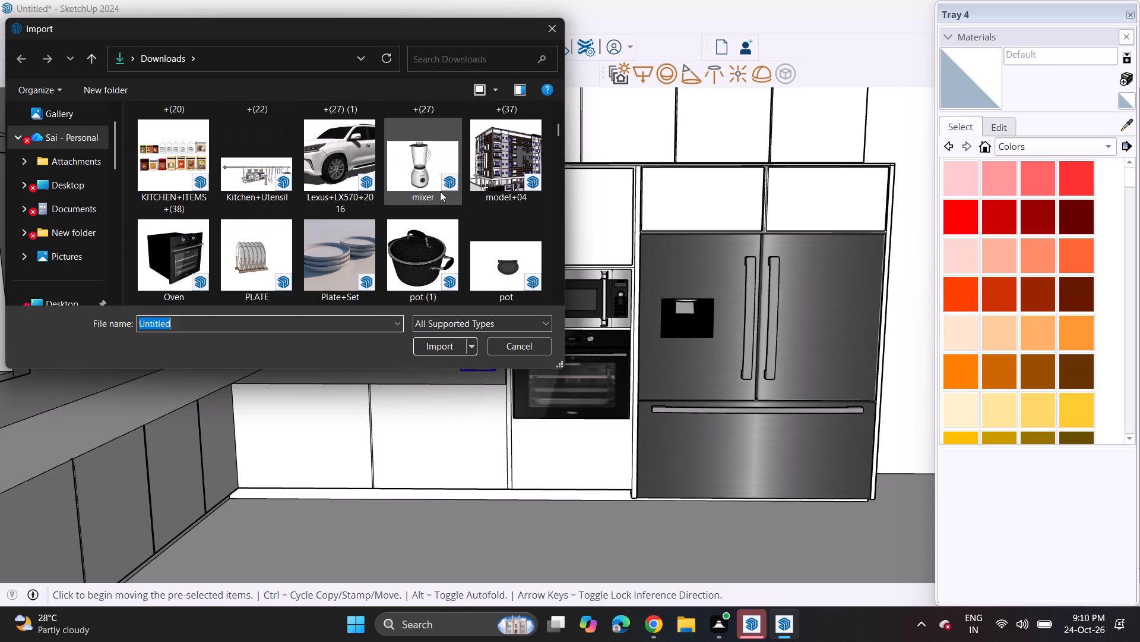
pyautogui.scroll(1, 440, 191)
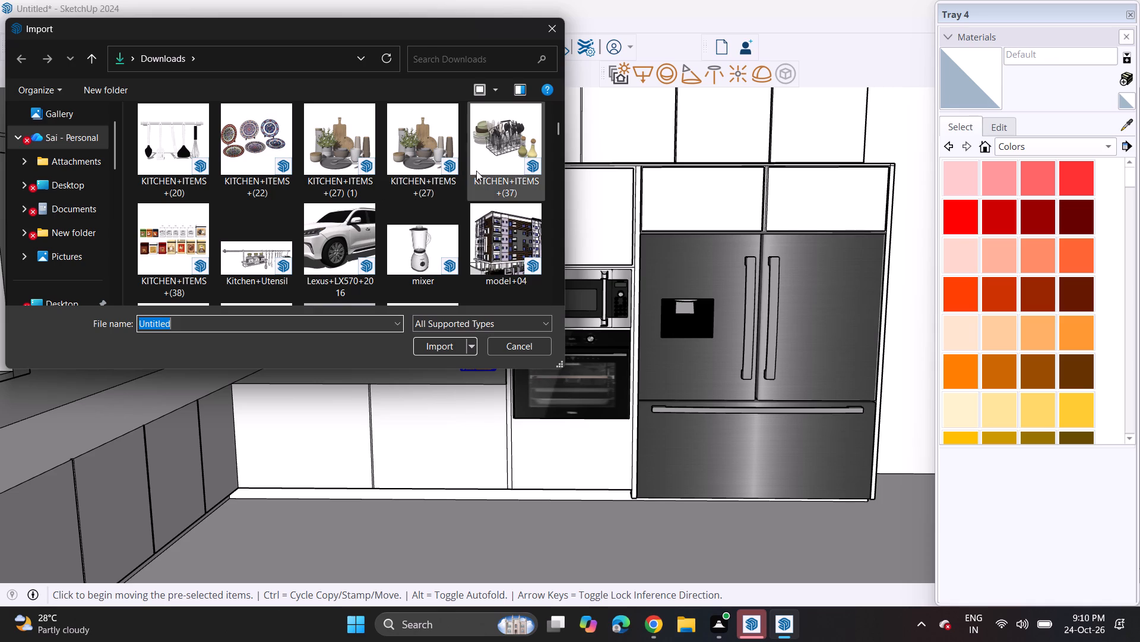
pyautogui.click(482, 161)
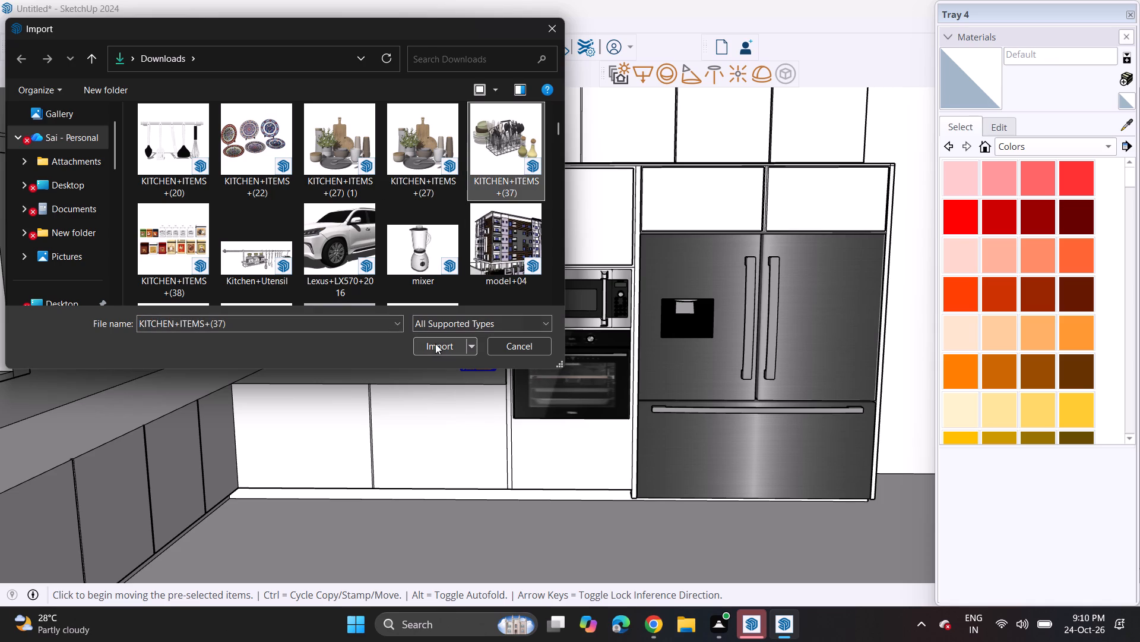
pyautogui.click(435, 347)
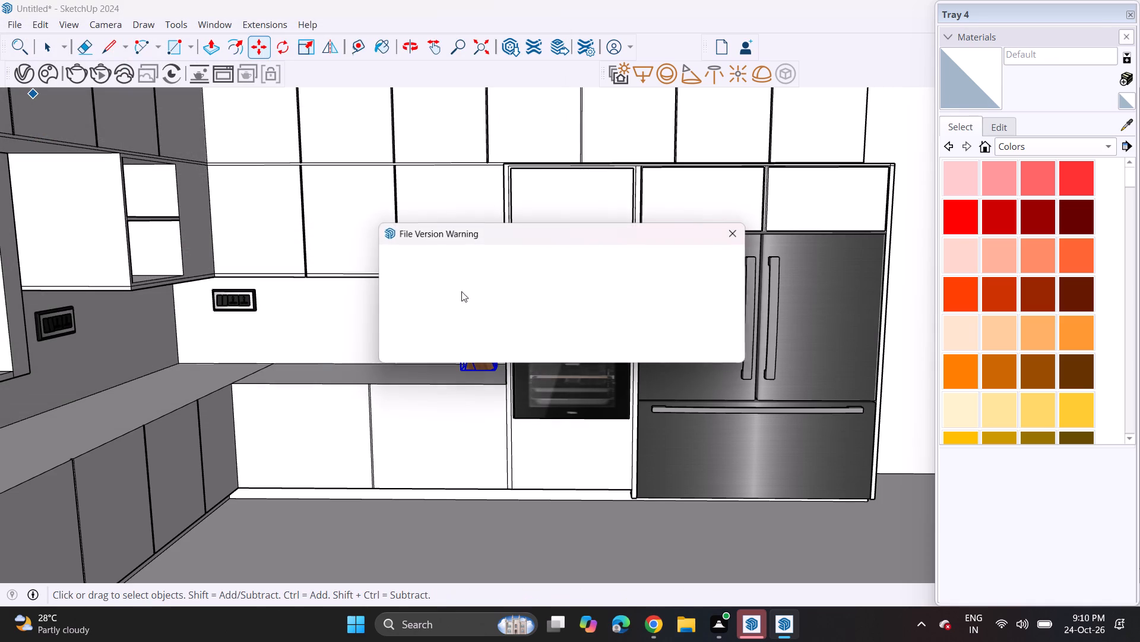
pyautogui.click(712, 348)
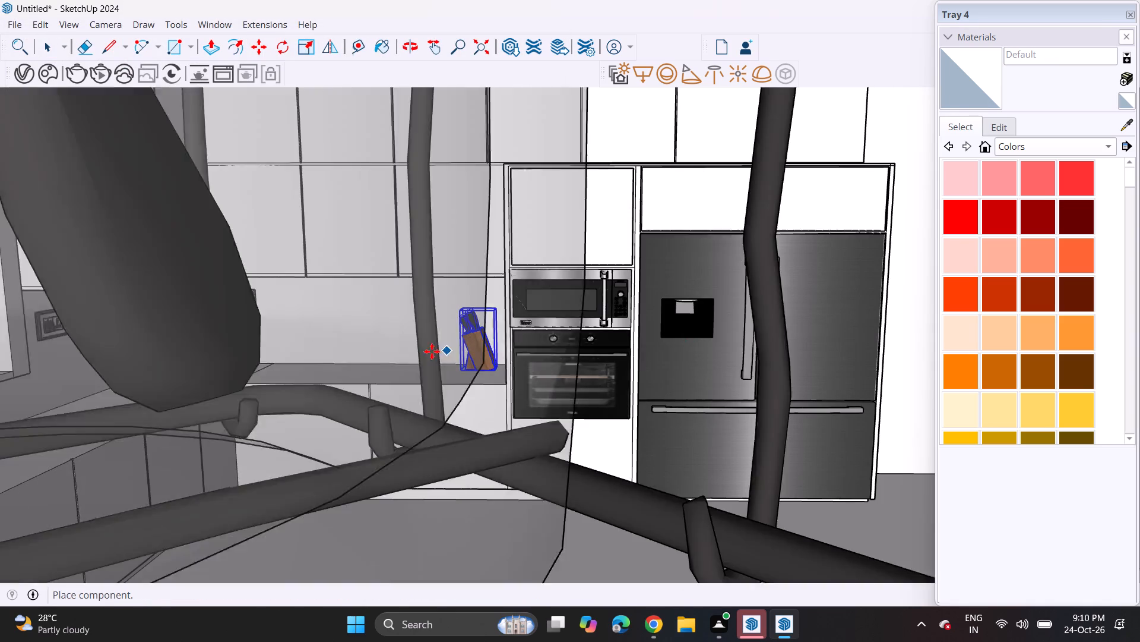
# Place the oversized dish and cutlery set in the open space outside the kitchen.
pyautogui.scroll(-19, 408, 345)
pyautogui.scroll(1, 408, 345)
pyautogui.scroll(-8, 408, 345)
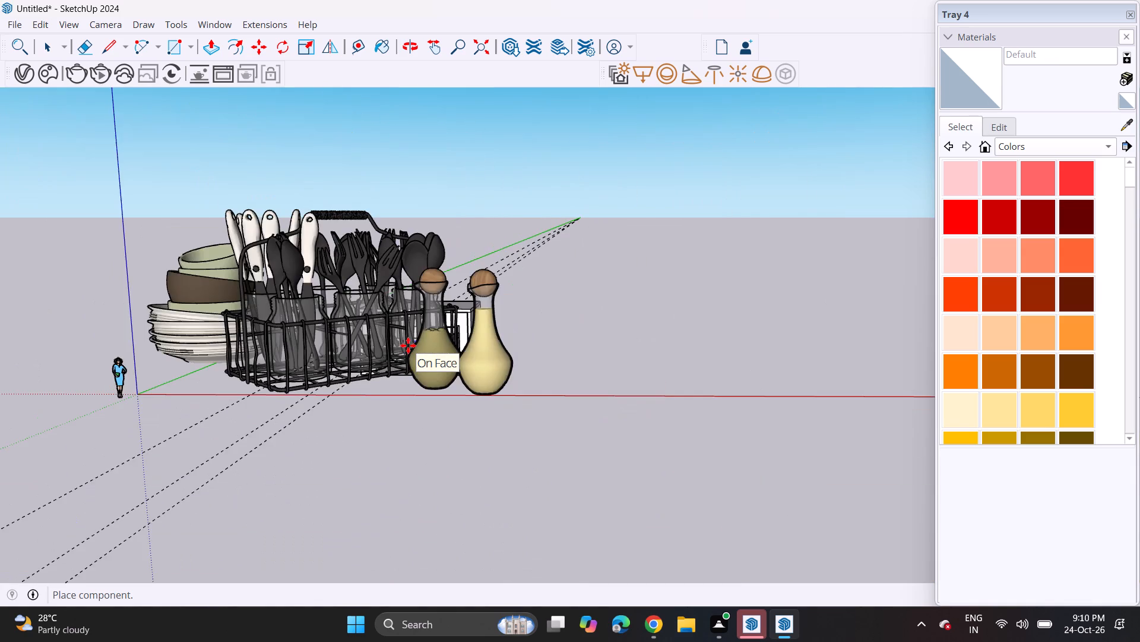
pyautogui.scroll(-7, 408, 345)
pyautogui.click(499, 400)
# Scale the dish and cutlery set down uniformly in two passes until it suits the size of the kitchen counter.
pyautogui.moveTo(435, 379); pyautogui.dragTo(438, 388, button='middle')
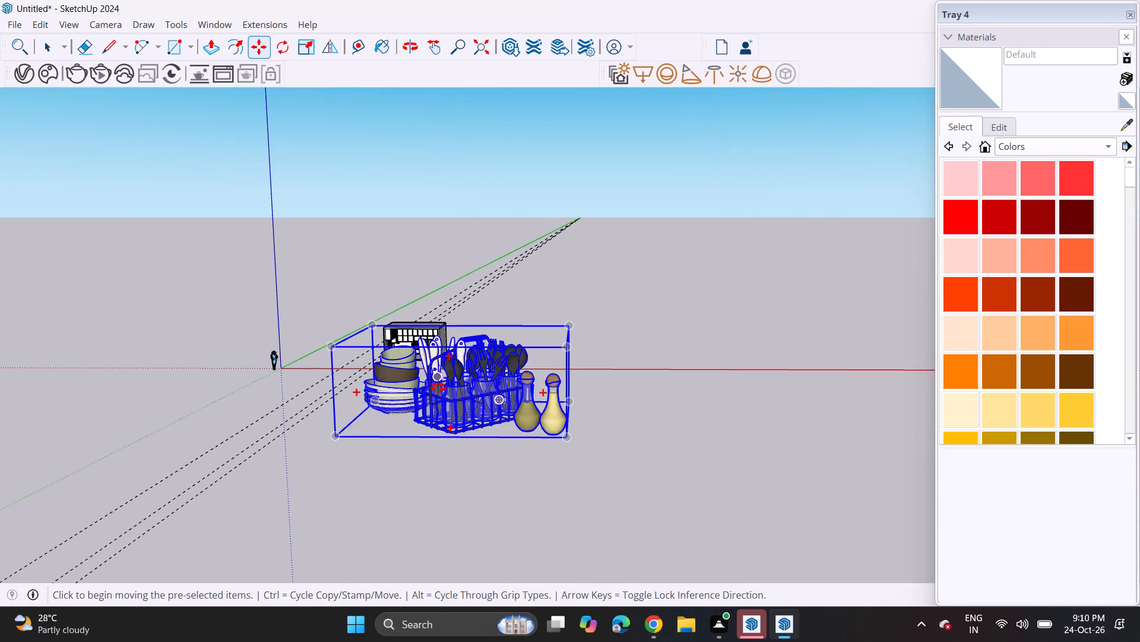
pyautogui.moveTo(438, 388); pyautogui.dragTo(471, 454, button='middle')
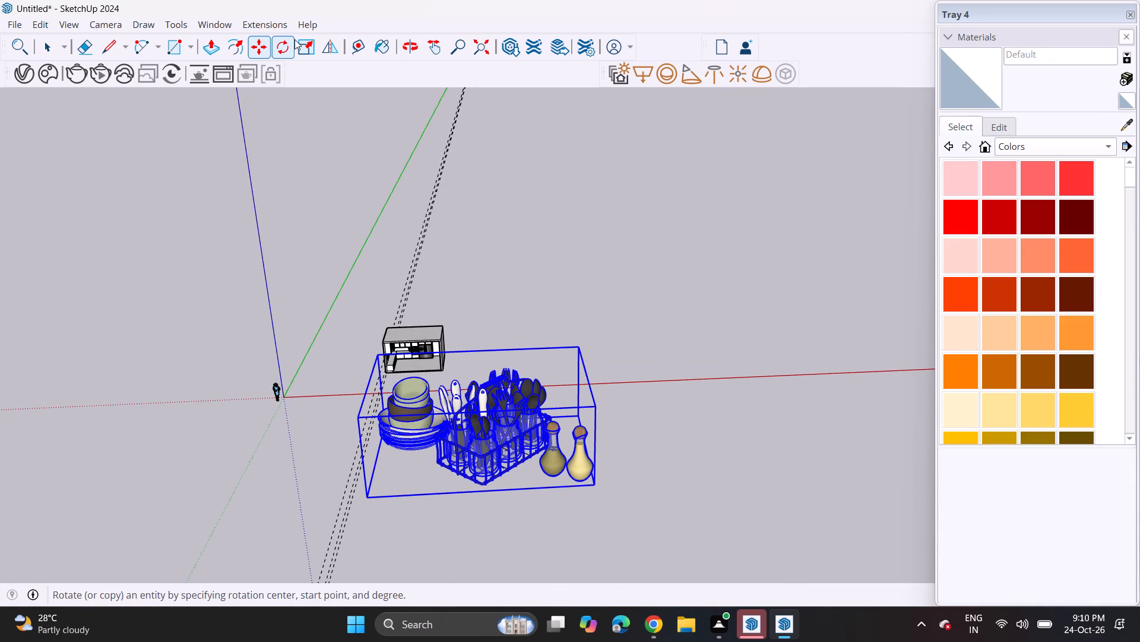
pyautogui.click(296, 44)
pyautogui.click(356, 418)
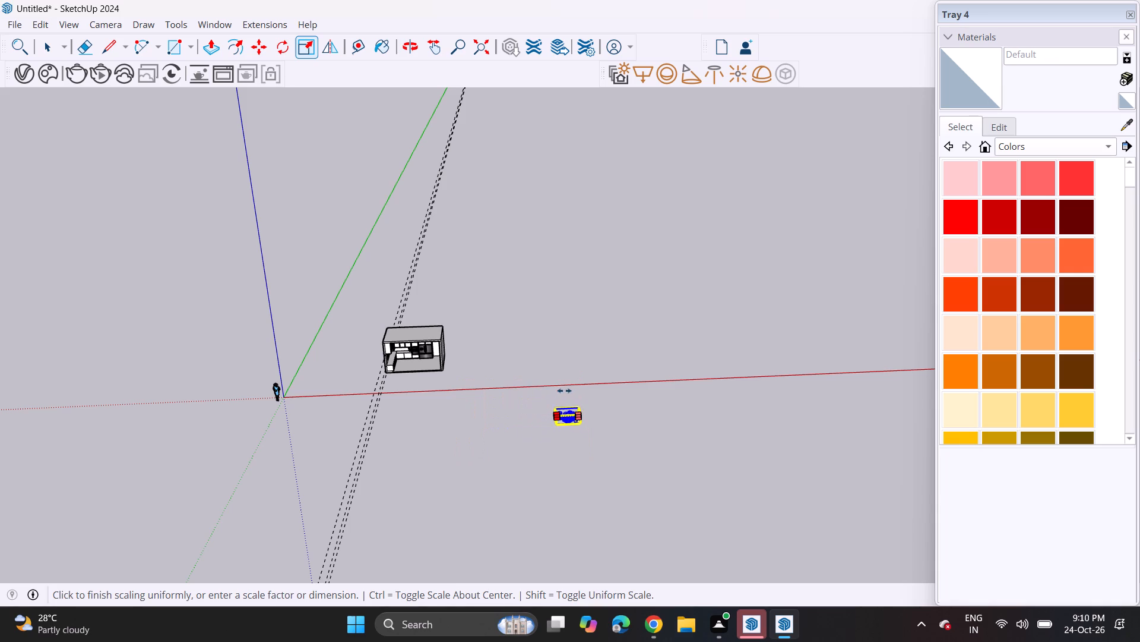
pyautogui.click(592, 399)
pyautogui.scroll(12, 567, 423)
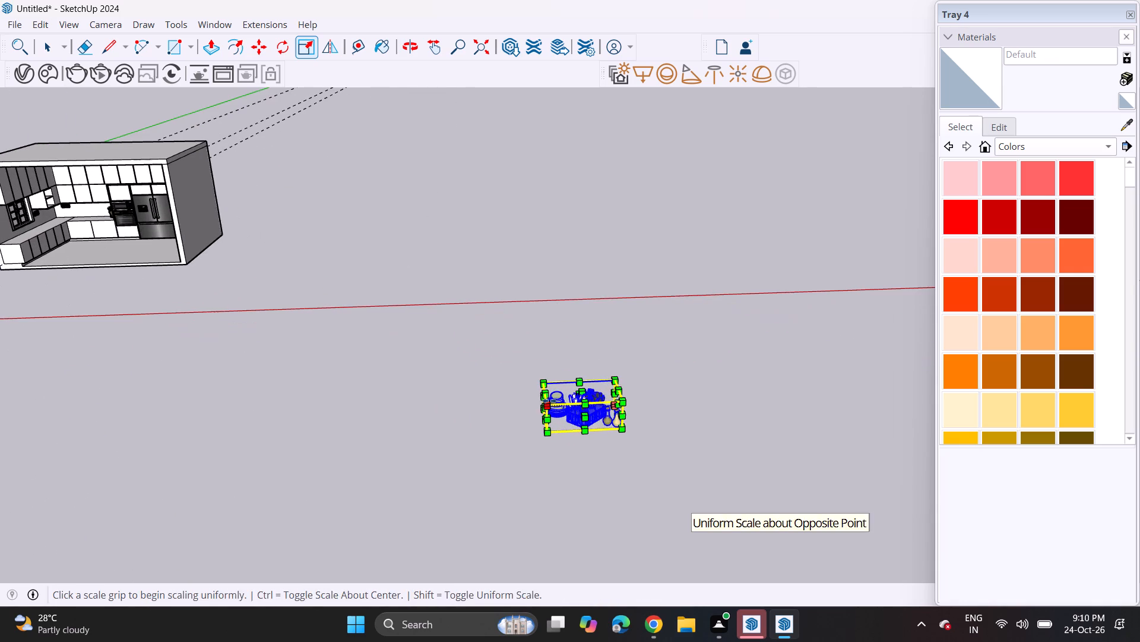
pyautogui.click(549, 401)
pyautogui.click(598, 399)
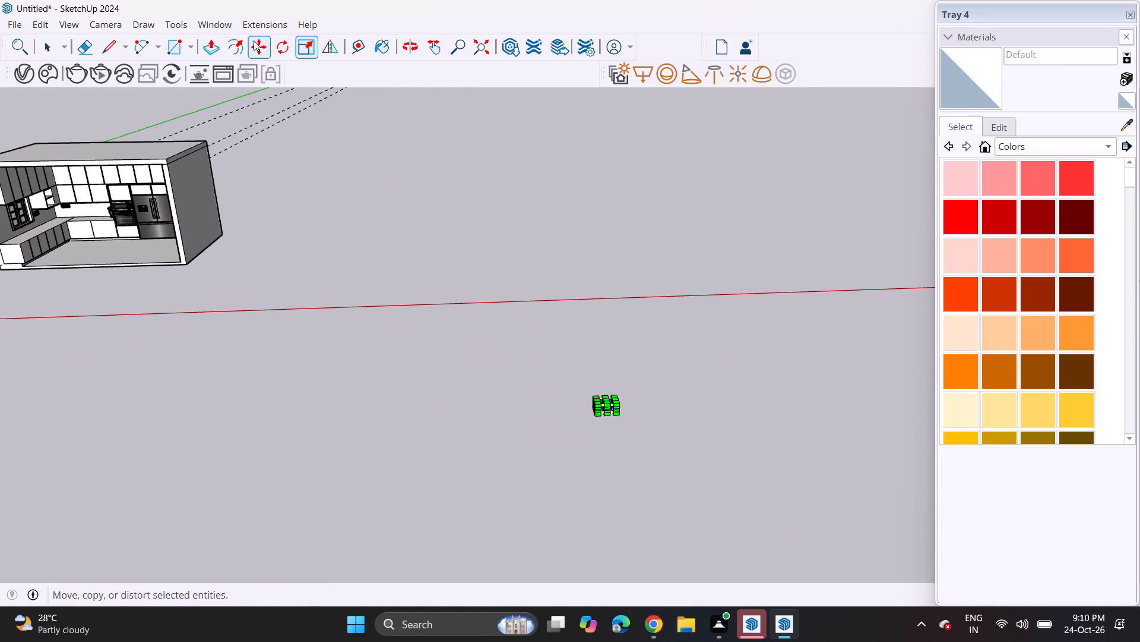
# Move the scaled dish and cutlery set into the kitchen and set it on the back countertop beside the knife block.
pyautogui.click(254, 42)
pyautogui.click(626, 413)
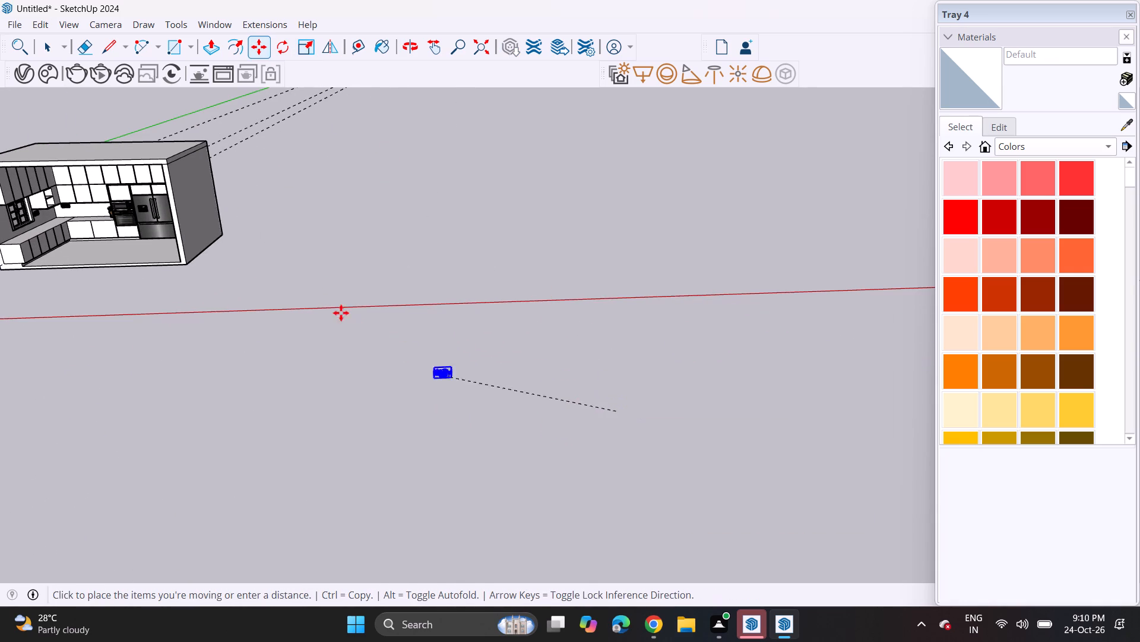
pyautogui.scroll(1, 175, 196)
pyautogui.scroll(-1, 175, 196)
pyautogui.scroll(7, 175, 196)
pyautogui.scroll(-1, 160, 186)
pyautogui.scroll(2, 159, 186)
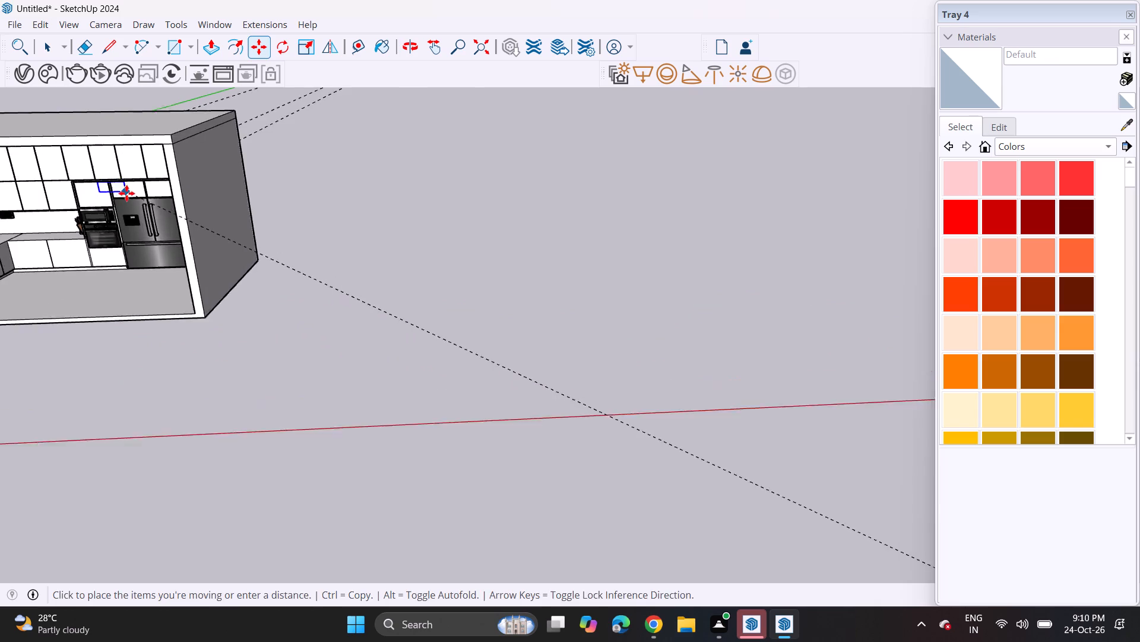
pyautogui.moveTo(126, 193); pyautogui.dragTo(435, 199, button='middle')
pyautogui.scroll(1, 126, 193)
pyautogui.scroll(15, 300, 234)
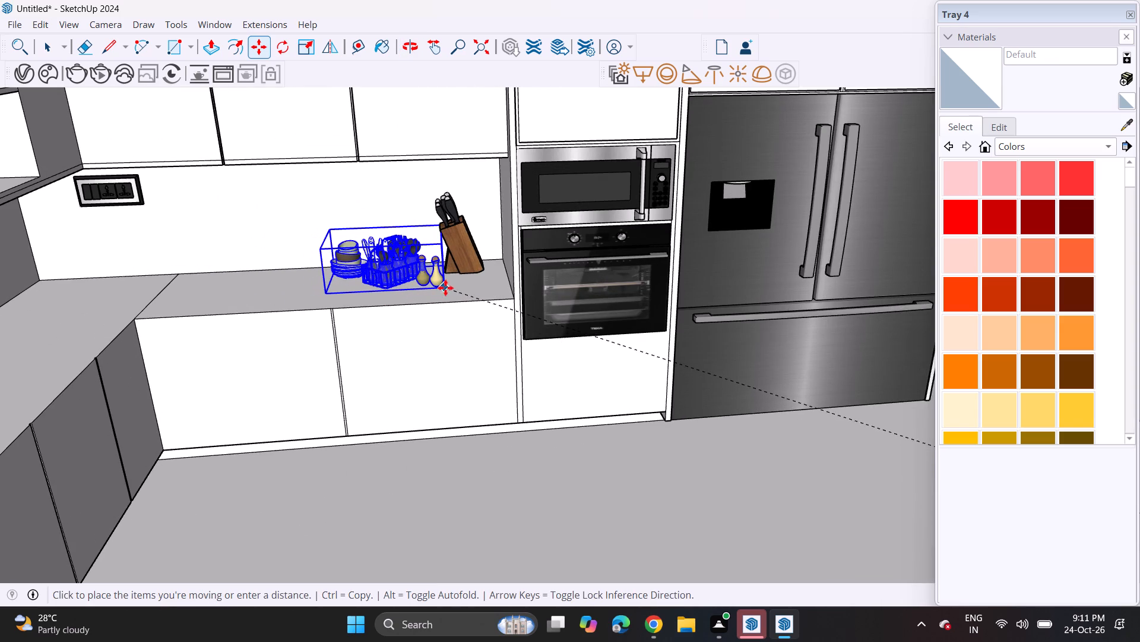
pyautogui.click(452, 286)
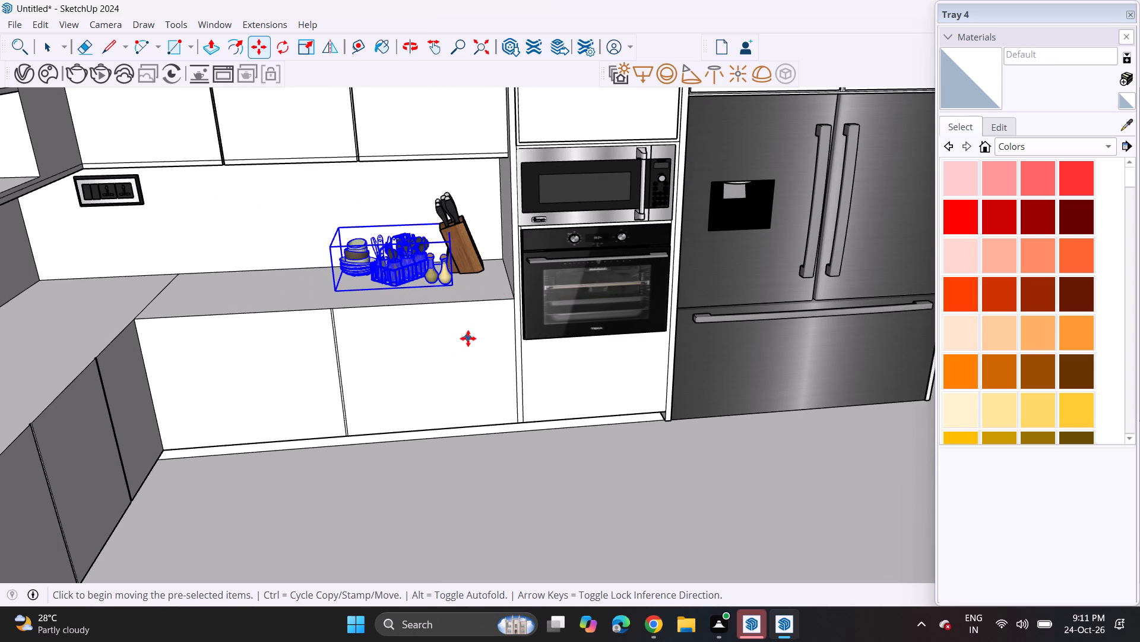
# Import the fruits model, the plate with pineapple and bananas, from Downloads.
pyautogui.press('space')
pyautogui.click(458, 355)
pyautogui.moveTo(448, 354); pyautogui.dragTo(415, 322, button='middle')
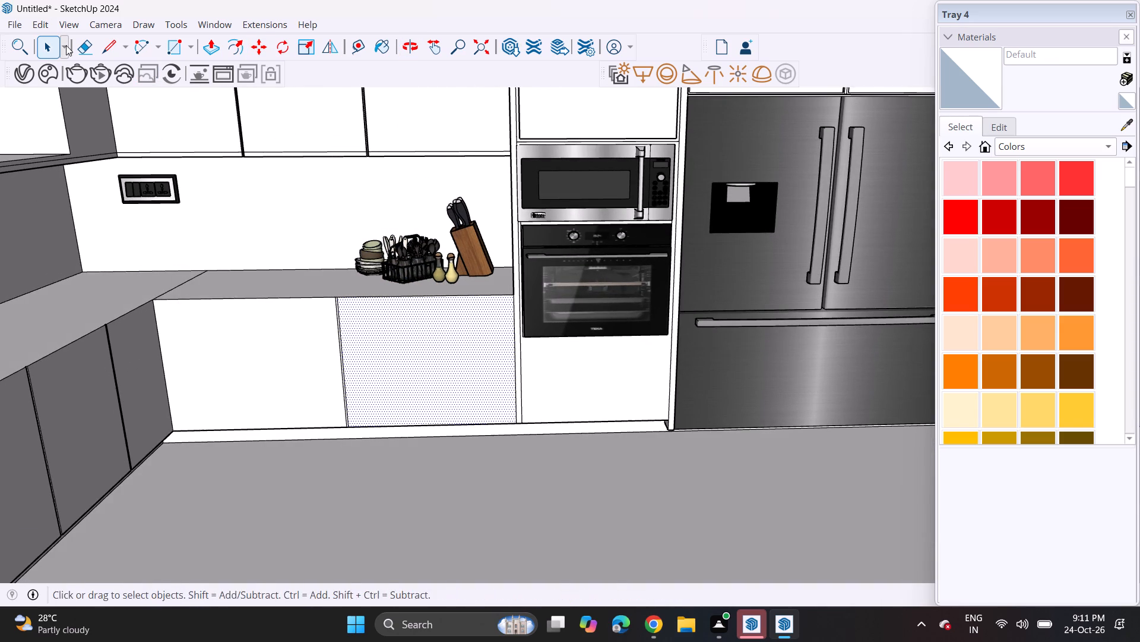
pyautogui.click(12, 30)
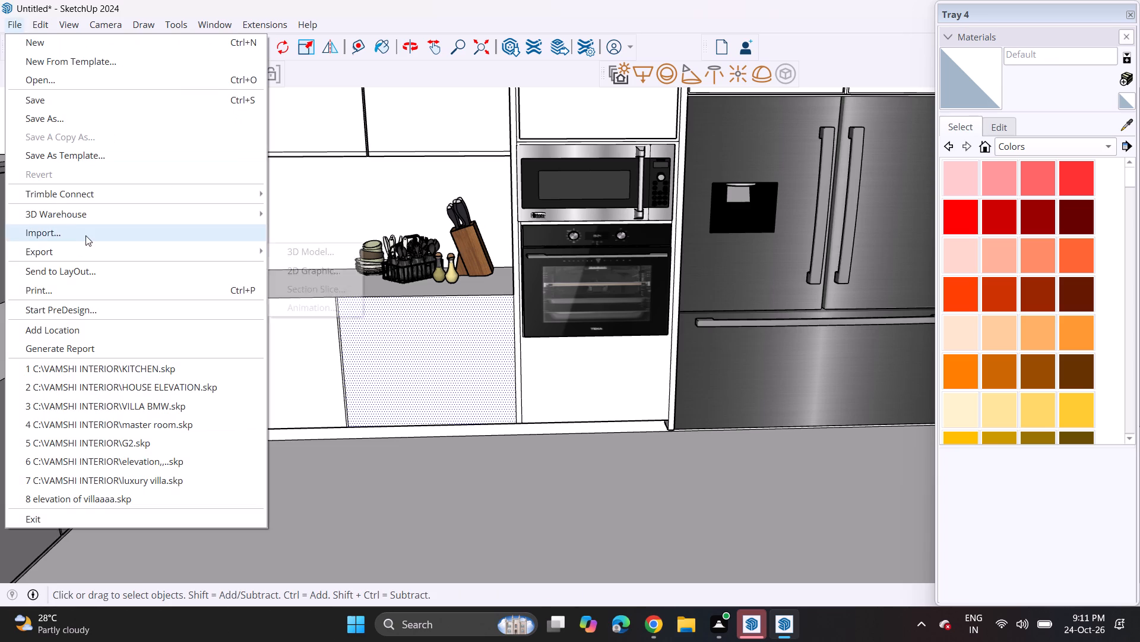
pyautogui.click(87, 230)
pyautogui.scroll(-4, 283, 217)
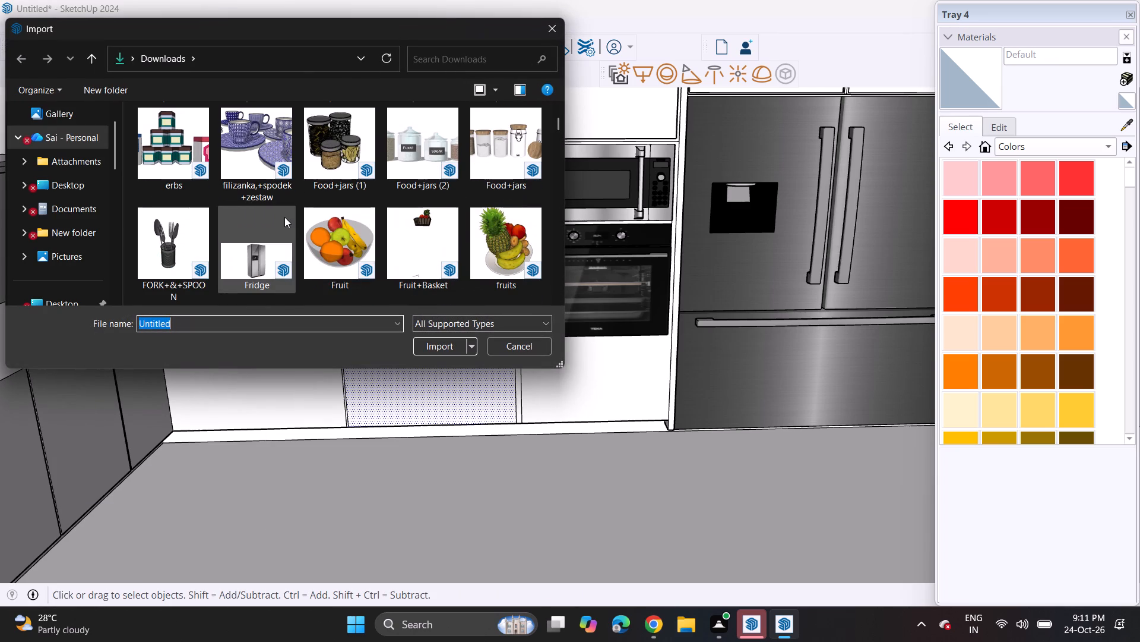
pyautogui.click(481, 248)
pyautogui.click(434, 349)
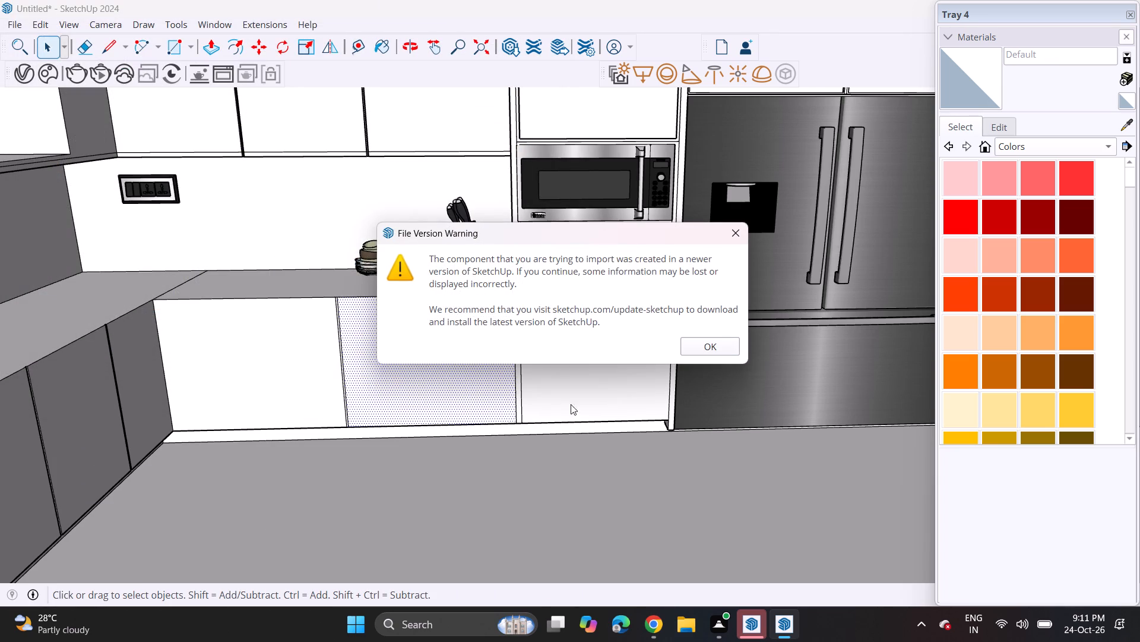
pyautogui.click(718, 348)
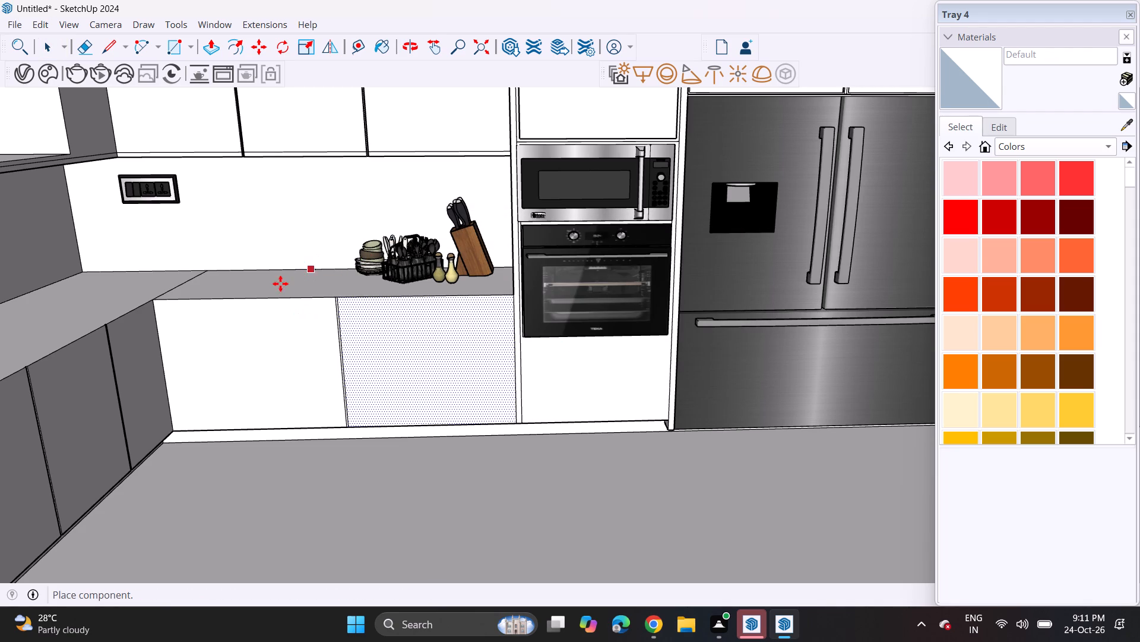
# Place the oversized fruit model in the open space outside the kitchen and move it closer to the front.
pyautogui.scroll(-7, 275, 331)
pyautogui.scroll(1, 275, 331)
pyautogui.scroll(-16, 275, 331)
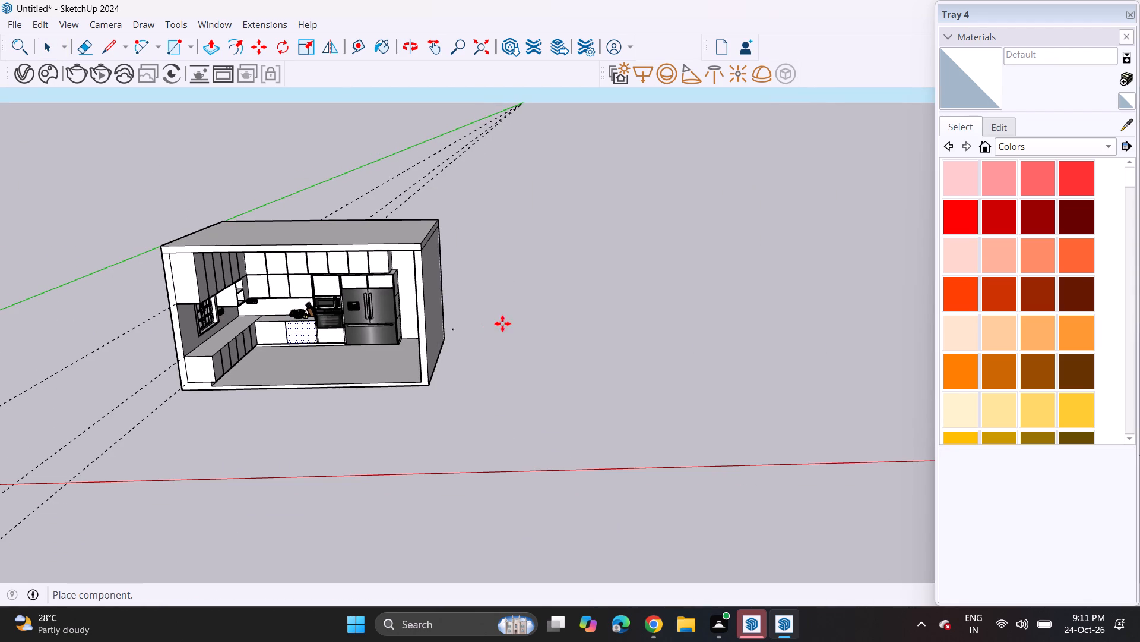
pyautogui.scroll(-11, 476, 294)
pyautogui.scroll(1, 473, 292)
pyautogui.scroll(-4, 473, 292)
pyautogui.scroll(1, 473, 292)
pyautogui.scroll(-4, 468, 292)
pyautogui.scroll(1, 468, 292)
pyautogui.scroll(-5, 468, 292)
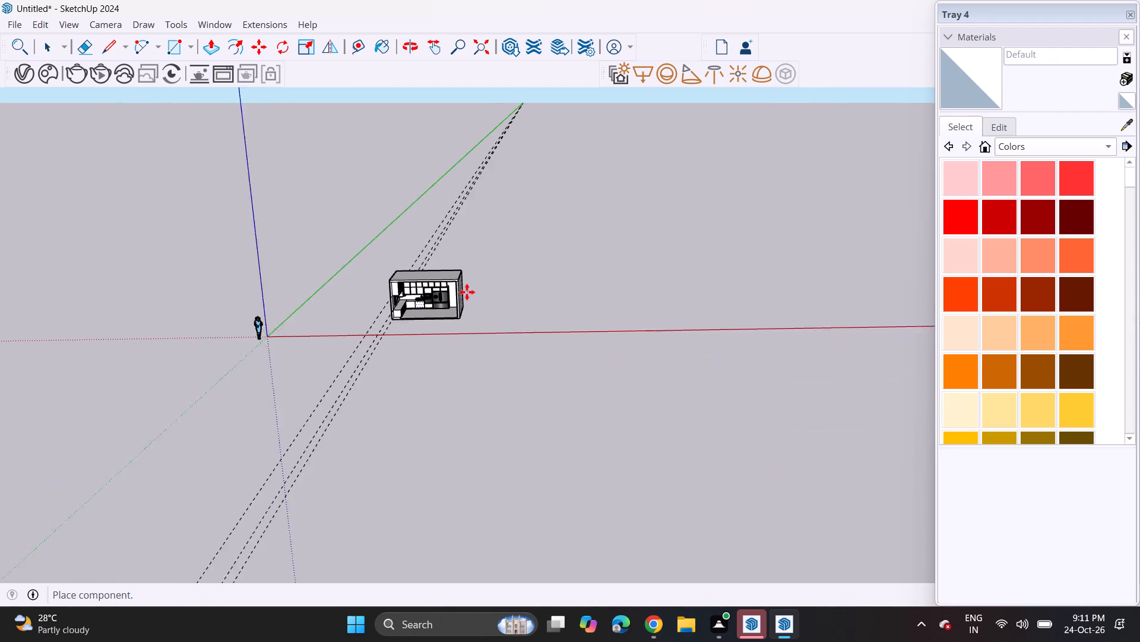
pyautogui.scroll(-1, 464, 292)
pyautogui.scroll(1, 464, 292)
pyautogui.scroll(-9, 464, 292)
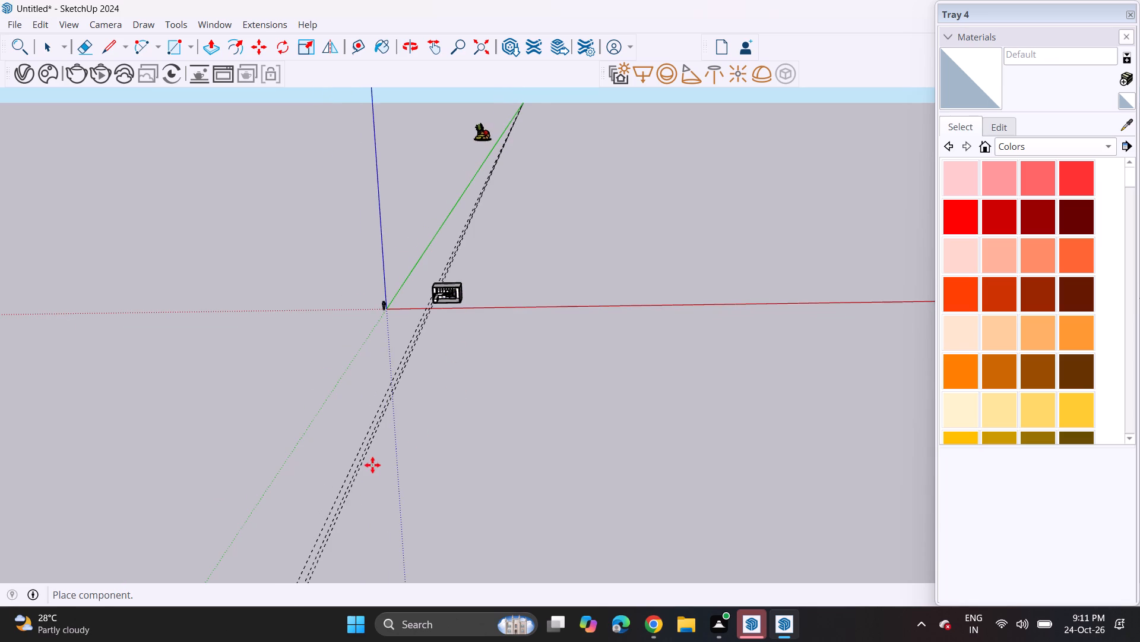
pyautogui.click(372, 466)
pyautogui.click(491, 125)
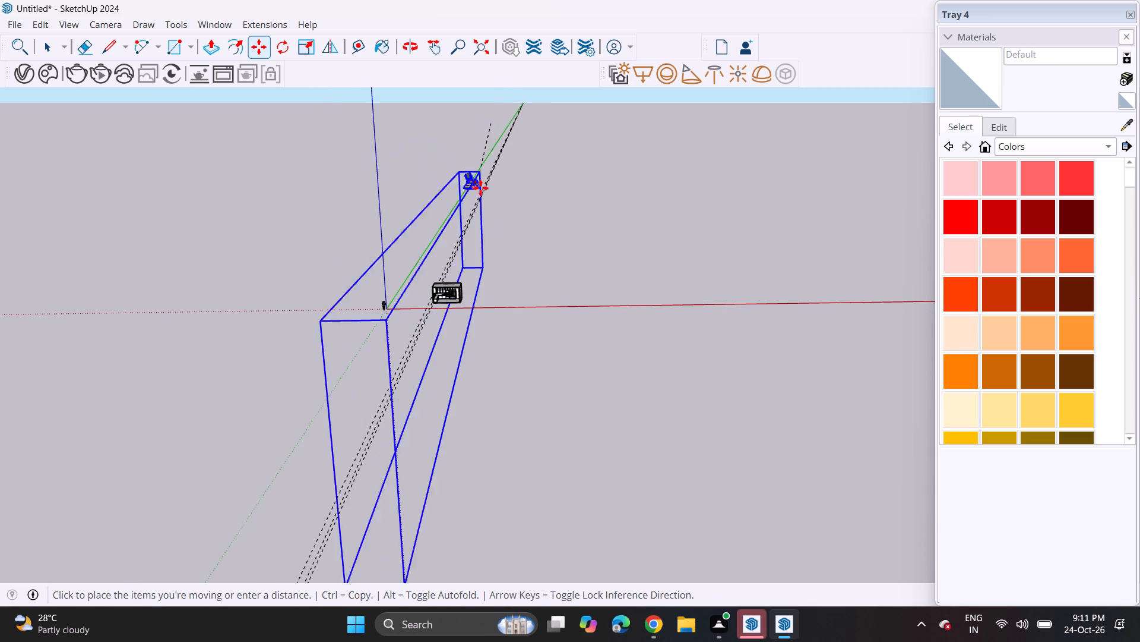
pyautogui.click(506, 202)
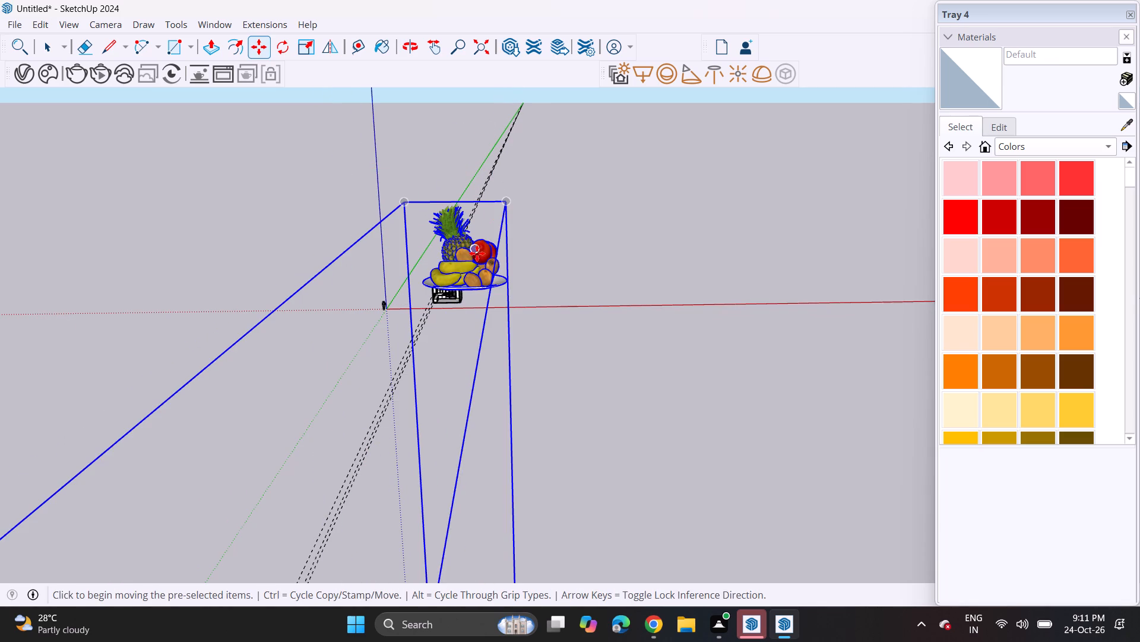
# Explode the imported fruit model and regroup only the fruit pieces and their plate as one group.
pyautogui.press('space')
pyautogui.rightClick(468, 263)
pyautogui.click(512, 121)
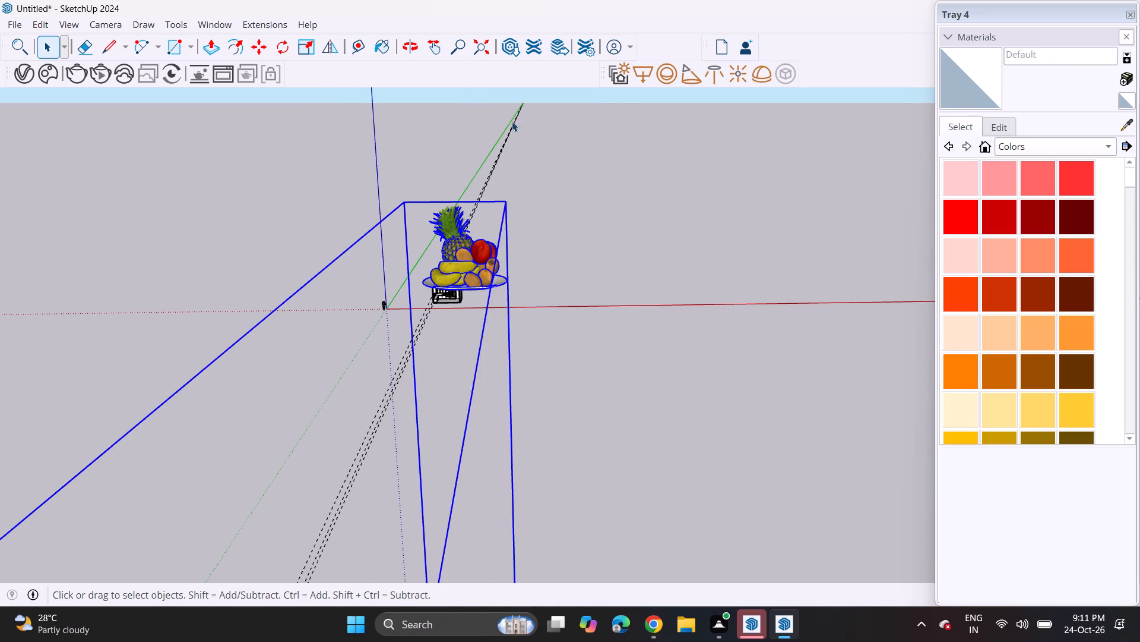
pyautogui.click(478, 267)
pyautogui.moveTo(451, 254); pyautogui.dragTo(591, 250, button='middle')
pyautogui.moveTo(370, 190); pyautogui.dragTo(519, 358)
pyautogui.rightClick(484, 293)
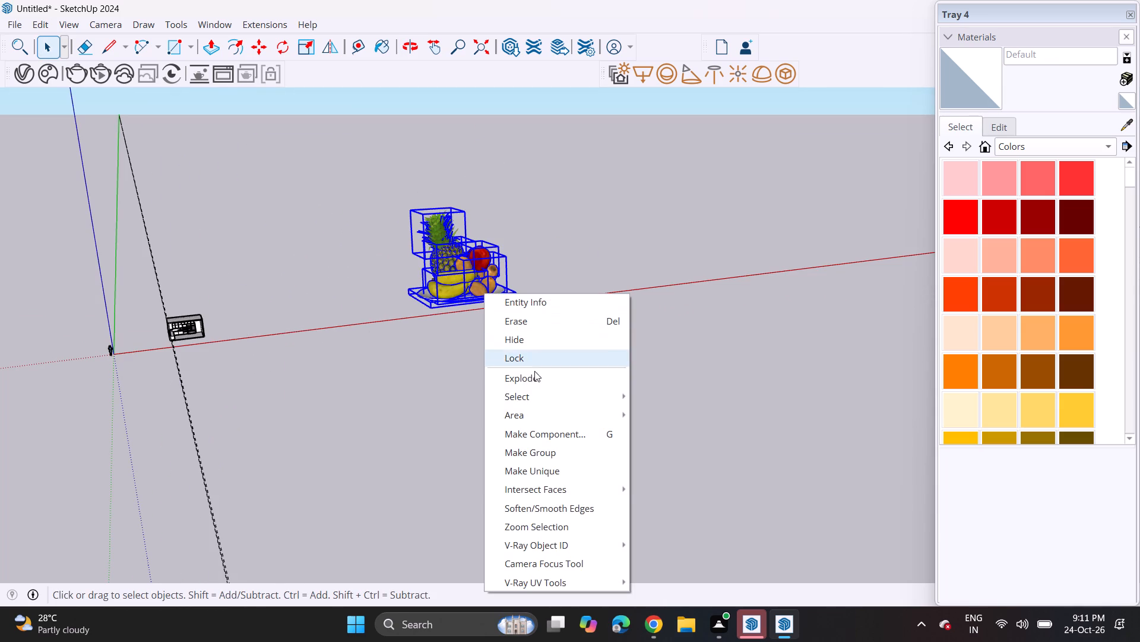
pyautogui.click(533, 454)
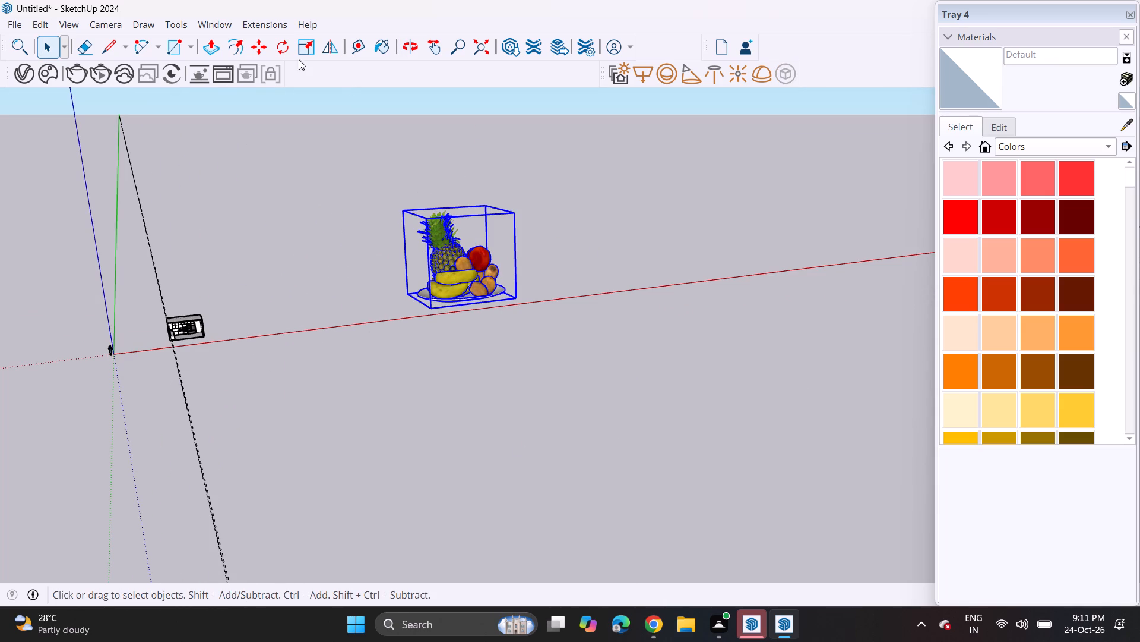
# Move the fruit group over to the open front of the kitchen.
pyautogui.click(262, 44)
pyautogui.click(517, 297)
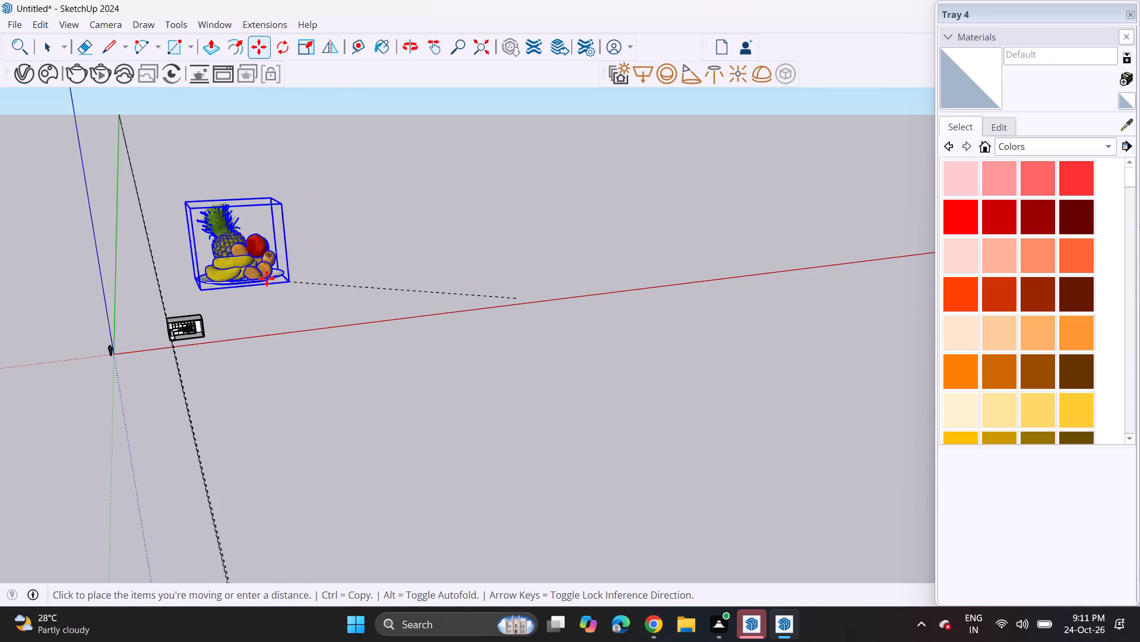
pyautogui.moveTo(215, 282); pyautogui.dragTo(44, 304, button='middle')
pyautogui.scroll(1, 210, 286)
pyautogui.scroll(-1, 210, 286)
pyautogui.scroll(3, 210, 286)
pyautogui.scroll(5, 297, 254)
pyautogui.scroll(-1, 302, 254)
pyautogui.scroll(8, 302, 254)
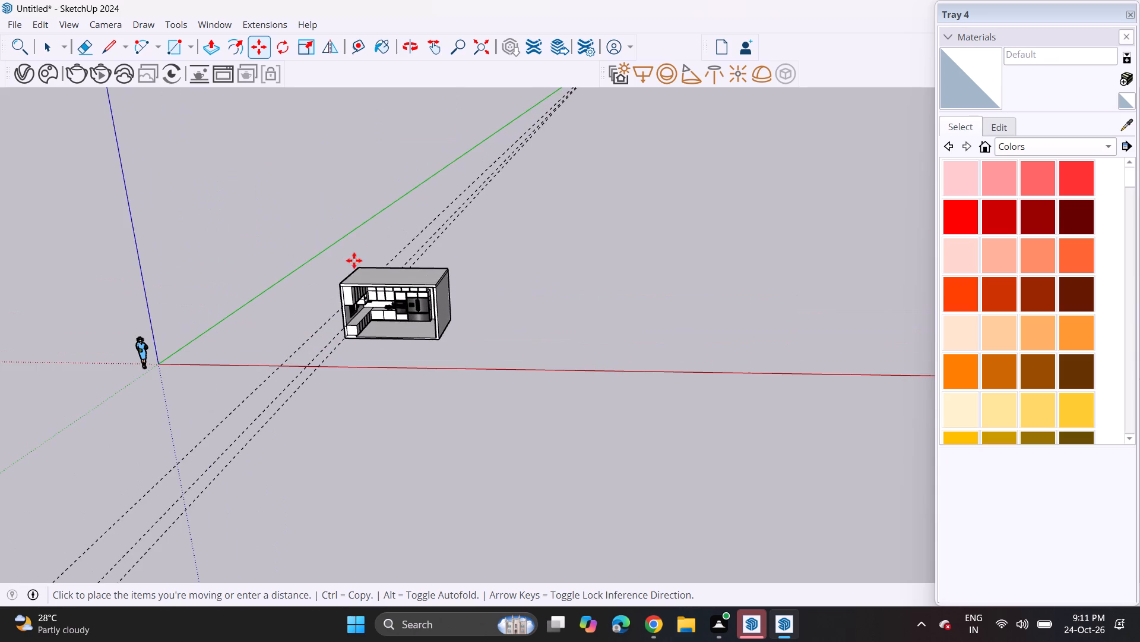
pyautogui.click(395, 328)
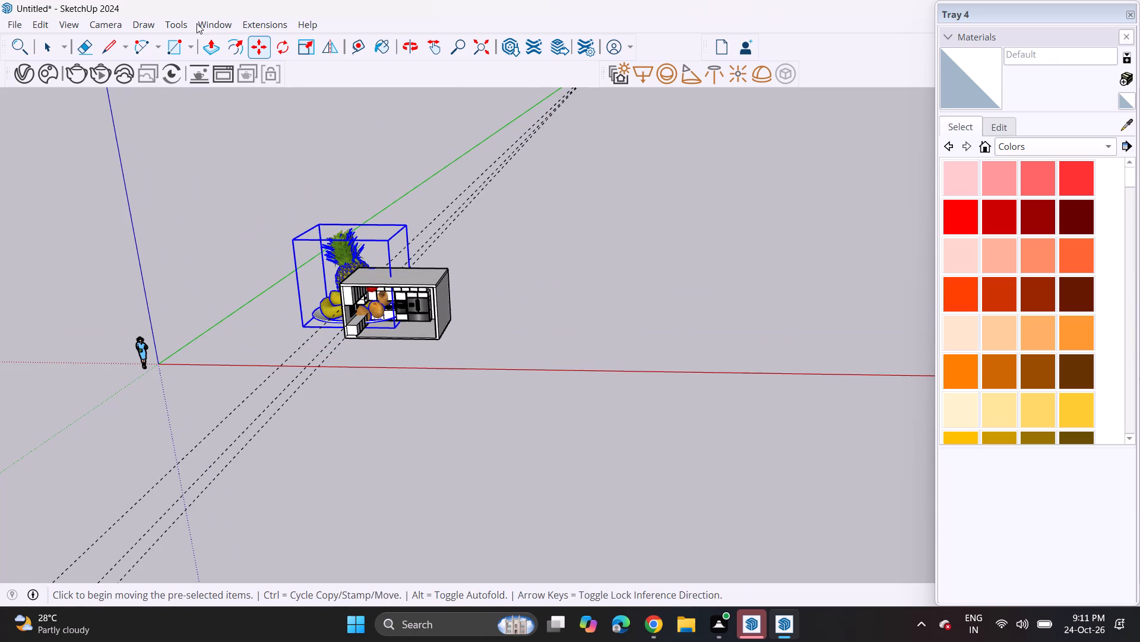
# Scale the fruit group down uniformly from its corner until it fits inside the kitchen.
pyautogui.click(311, 46)
pyautogui.click(317, 224)
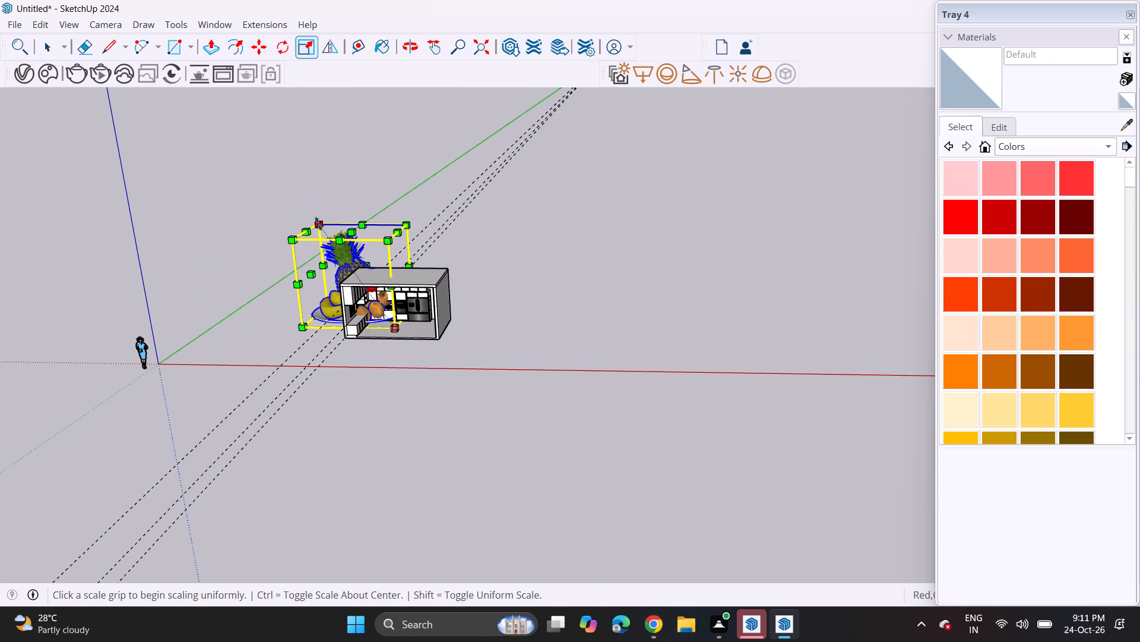
pyautogui.click(385, 315)
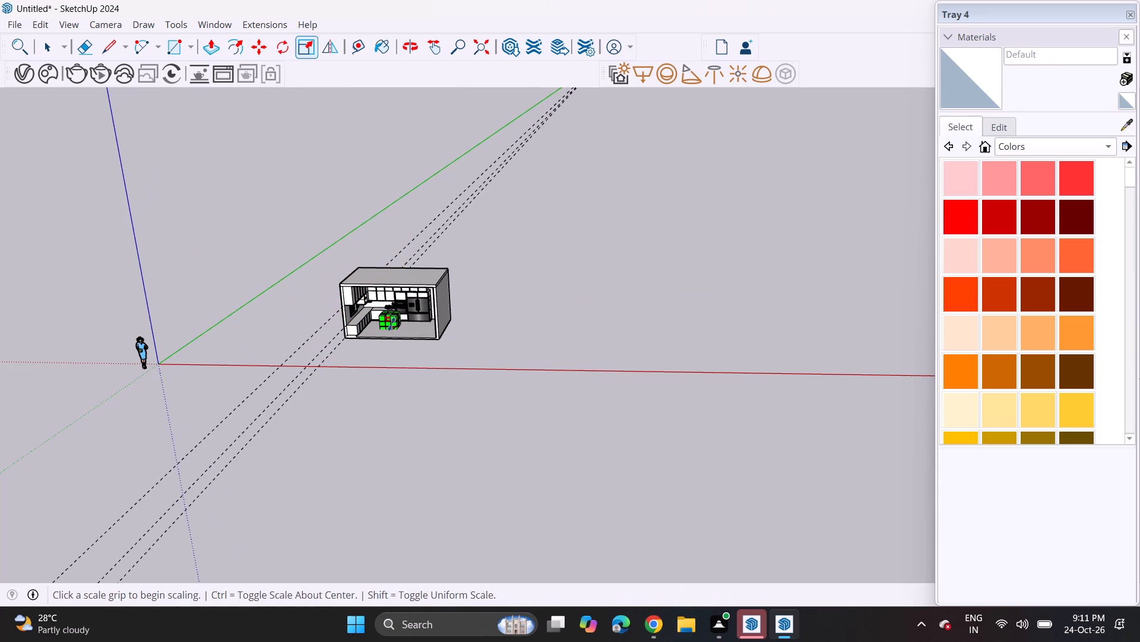
pyautogui.scroll(15, 391, 324)
pyautogui.scroll(-1, 385, 311)
pyautogui.scroll(18, 385, 311)
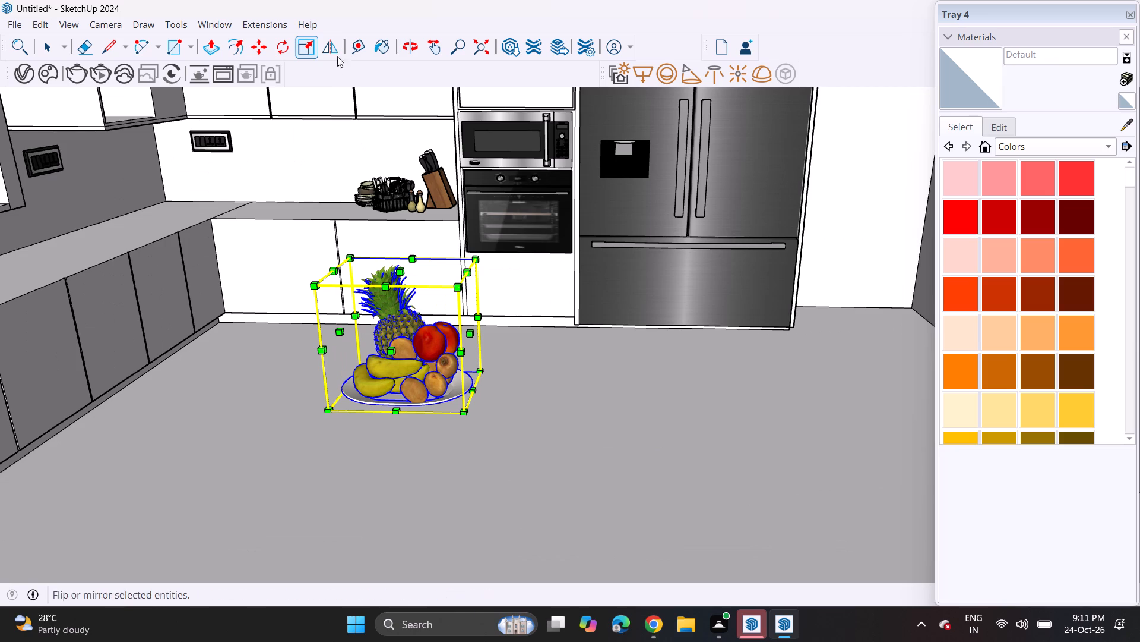
# Move the fruit group from the kitchen floor onto the back countertop beside the dishes.
pyautogui.click(258, 40)
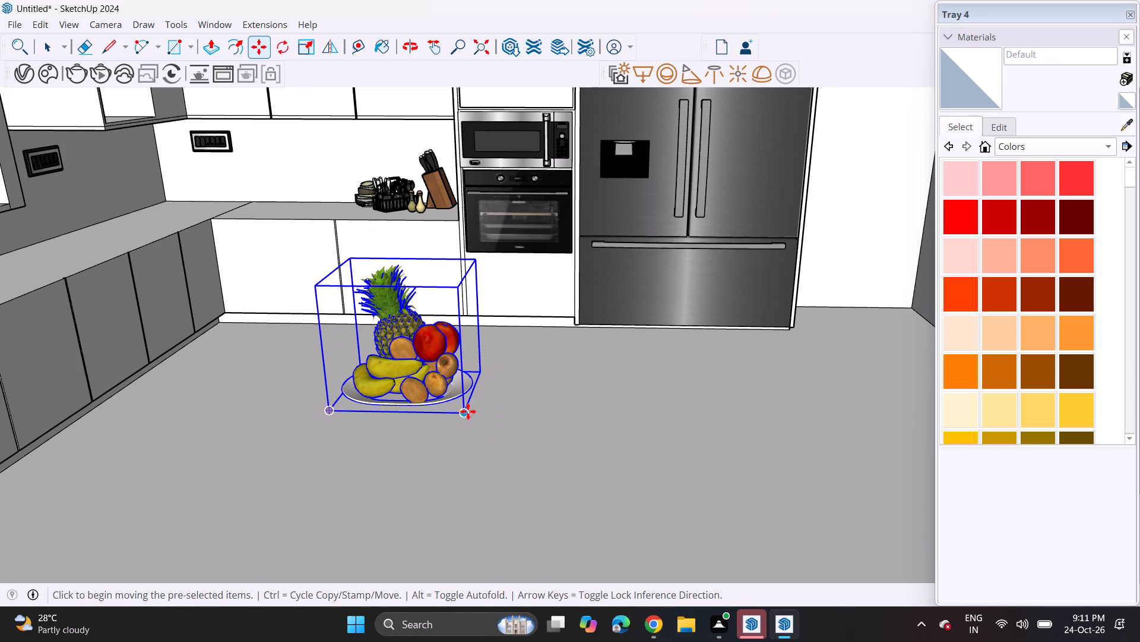
pyautogui.click(468, 413)
pyautogui.click(362, 216)
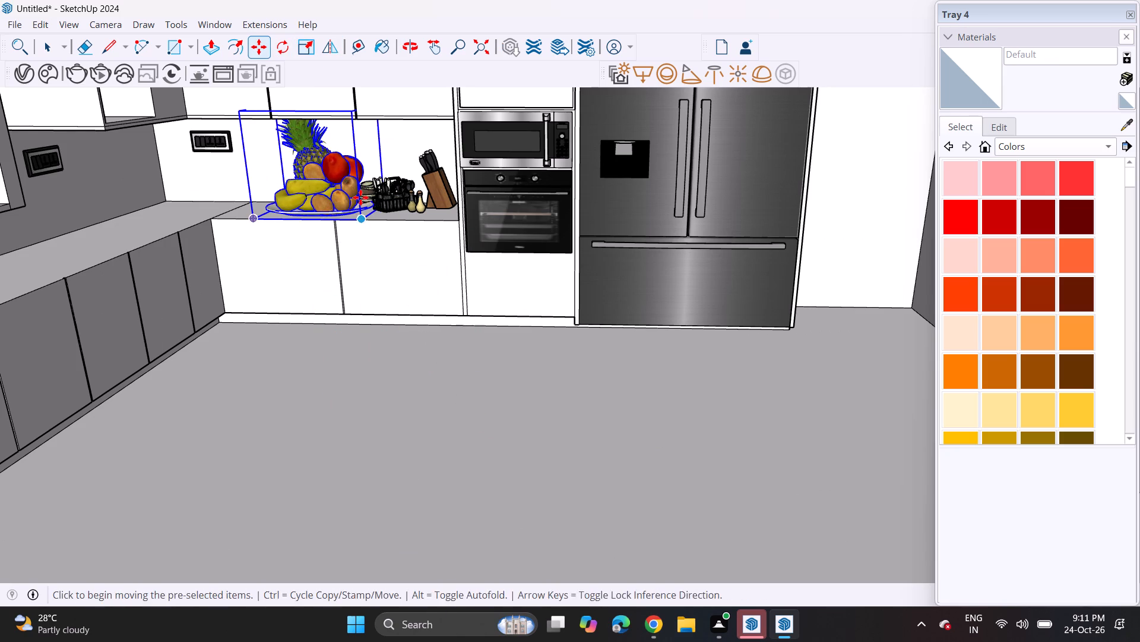
# Scale the fruit plate down uniformly again to about the height of the neighbouring dish and cutlery set.
pyautogui.scroll(1, 318, 162)
pyautogui.moveTo(318, 162); pyautogui.dragTo(411, 128, button='middle')
pyautogui.click(305, 48)
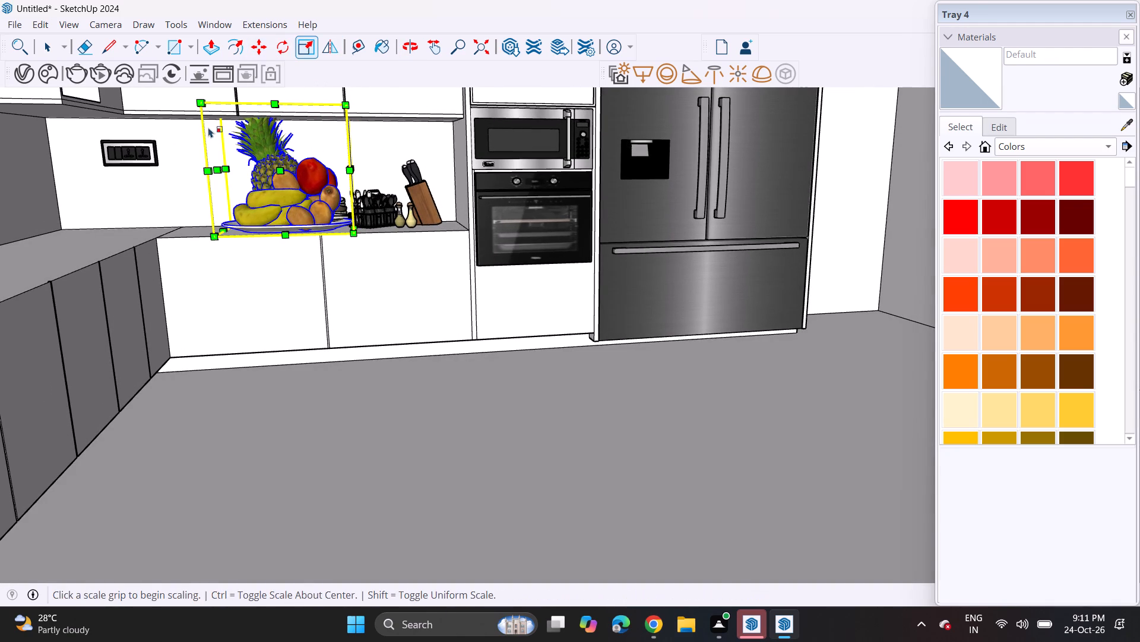
pyautogui.click(204, 107)
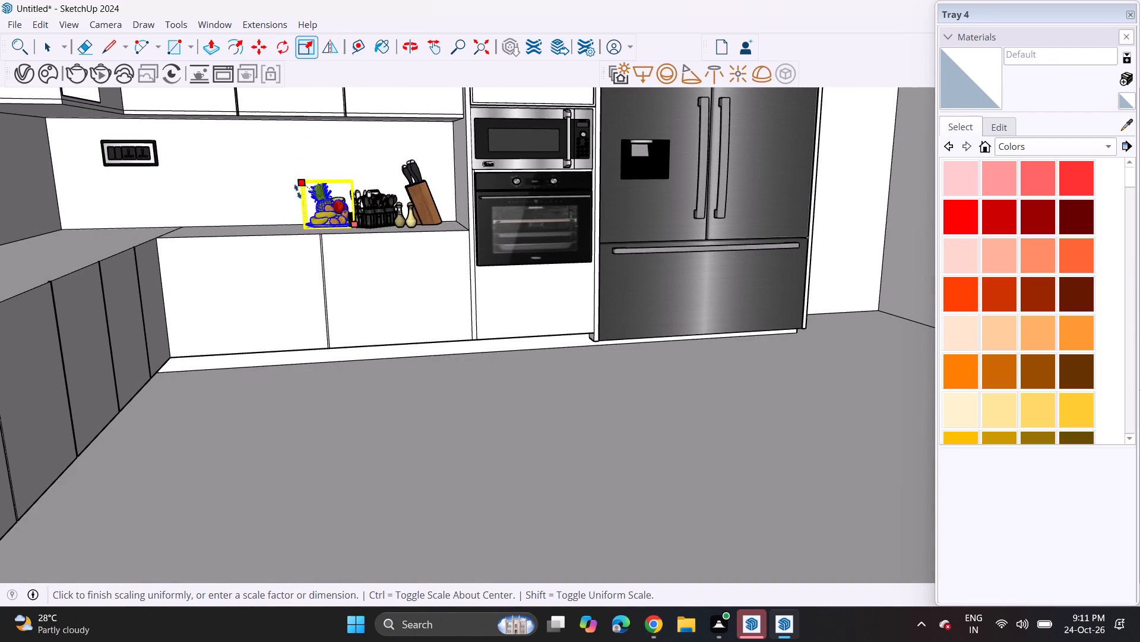
pyautogui.click(297, 193)
# Slide the fruit plate along the back countertop, clear of the stacked bowls, and deselect it.
pyautogui.moveTo(372, 211); pyautogui.dragTo(347, 327, button='middle')
pyautogui.scroll(-1, 337, 173)
pyautogui.scroll(9, 337, 173)
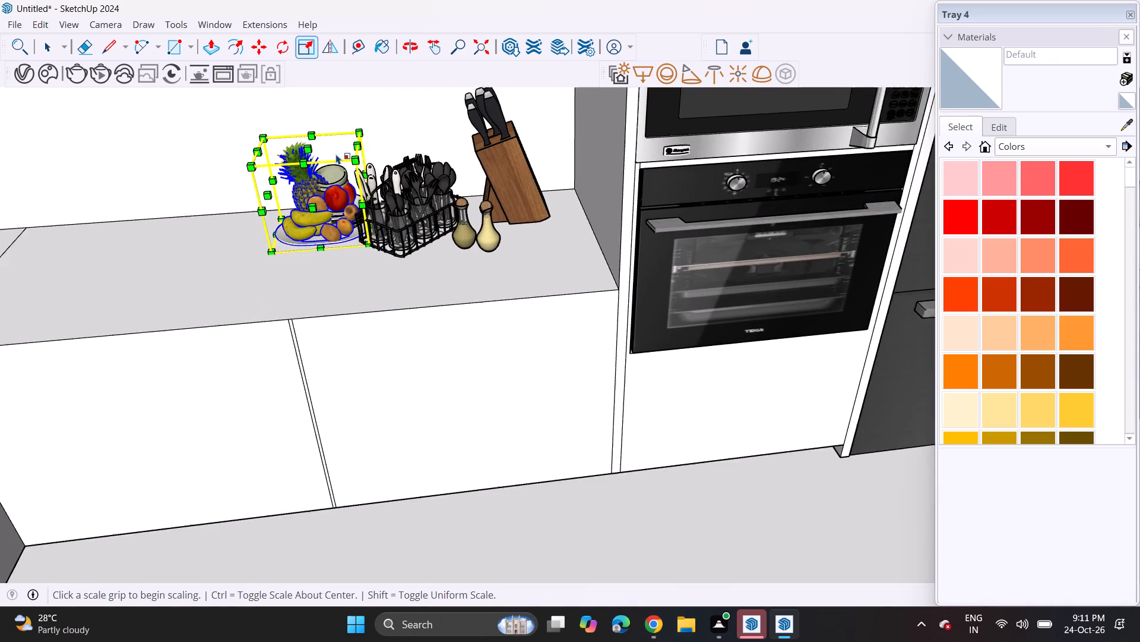
pyautogui.click(265, 52)
pyautogui.click(338, 218)
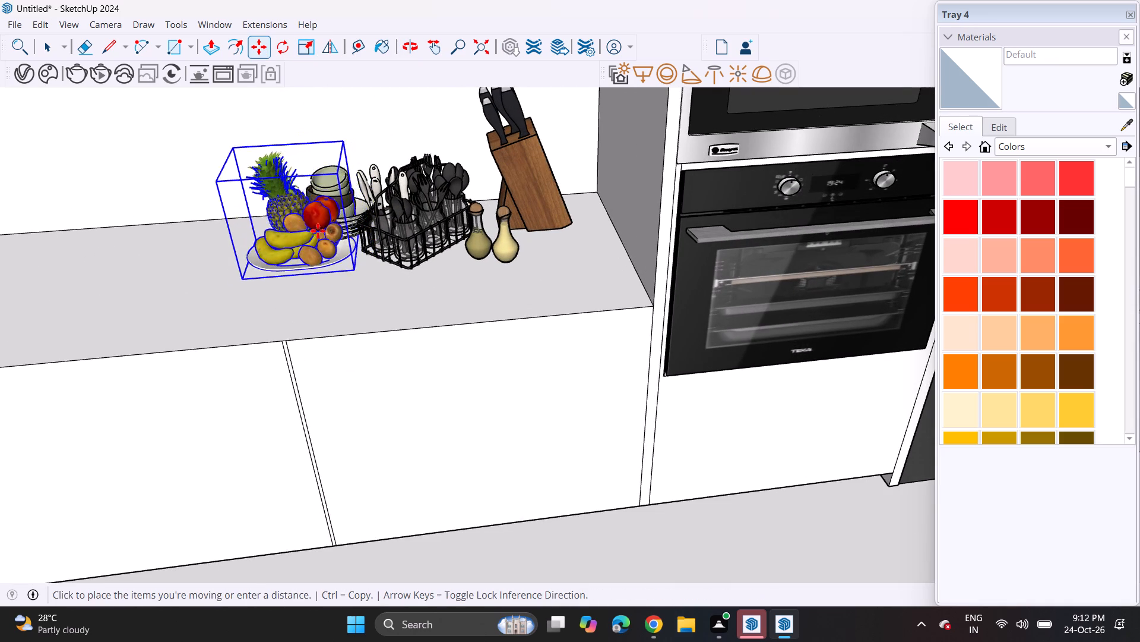
pyautogui.click(255, 239)
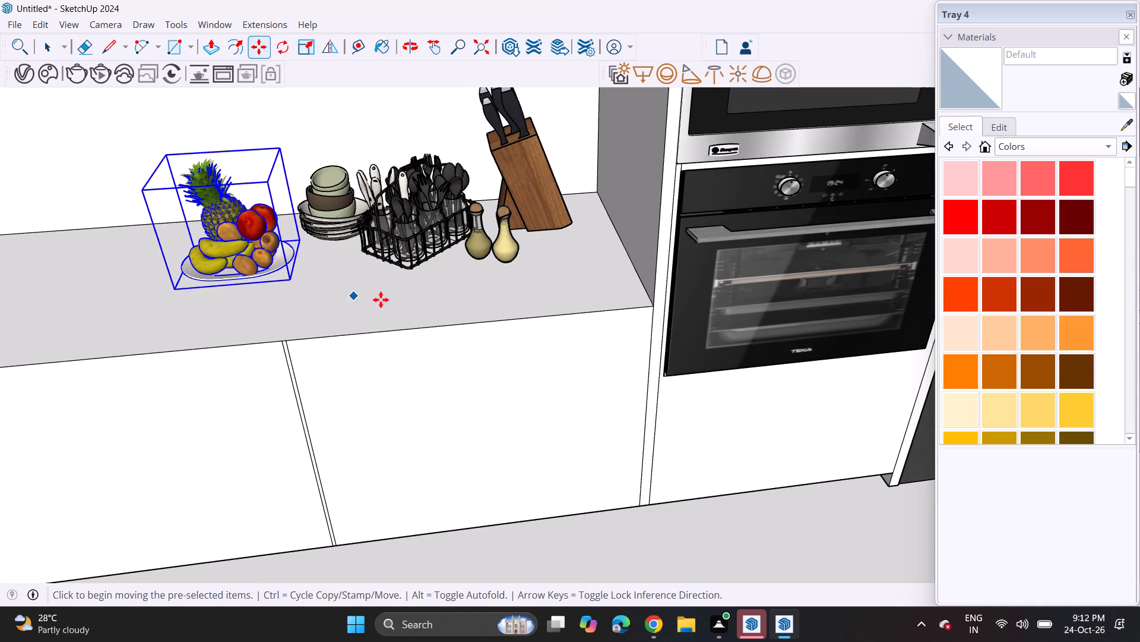
pyautogui.press('space')
pyautogui.click(404, 340)
# Import the C_HOB gas hob model from Downloads for the countertop below the window.
pyautogui.moveTo(385, 331); pyautogui.dragTo(338, 253, button='middle')
pyautogui.scroll(-4, 340, 227)
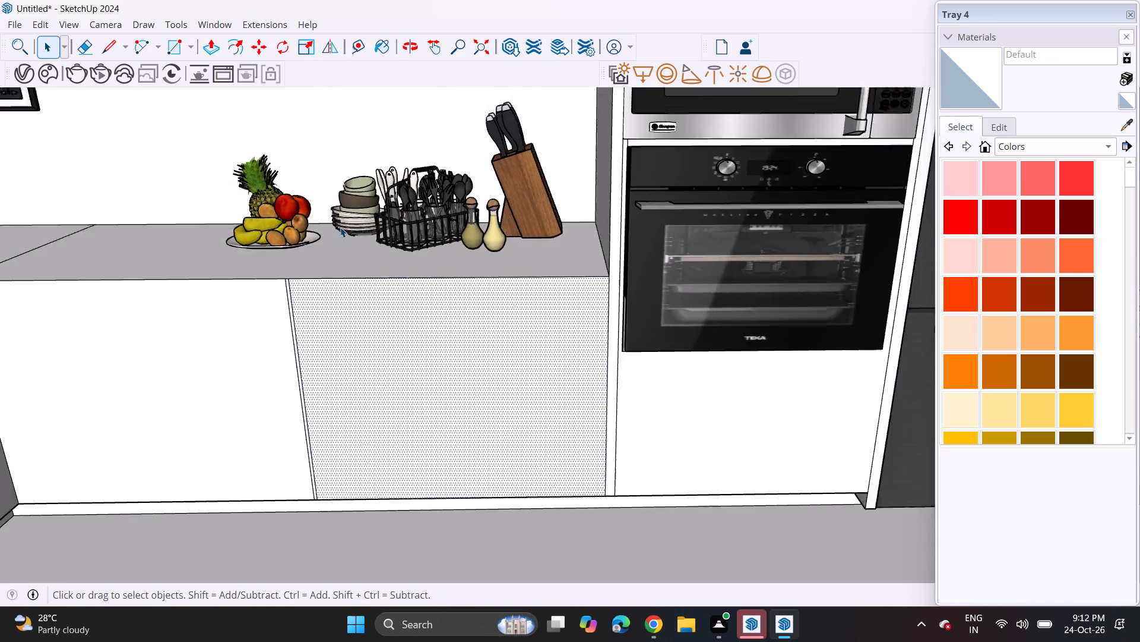
pyautogui.scroll(-4, 340, 227)
pyautogui.moveTo(341, 299); pyautogui.dragTo(342, 246, button='middle')
pyautogui.moveTo(313, 240); pyautogui.dragTo(332, 249, button='middle')
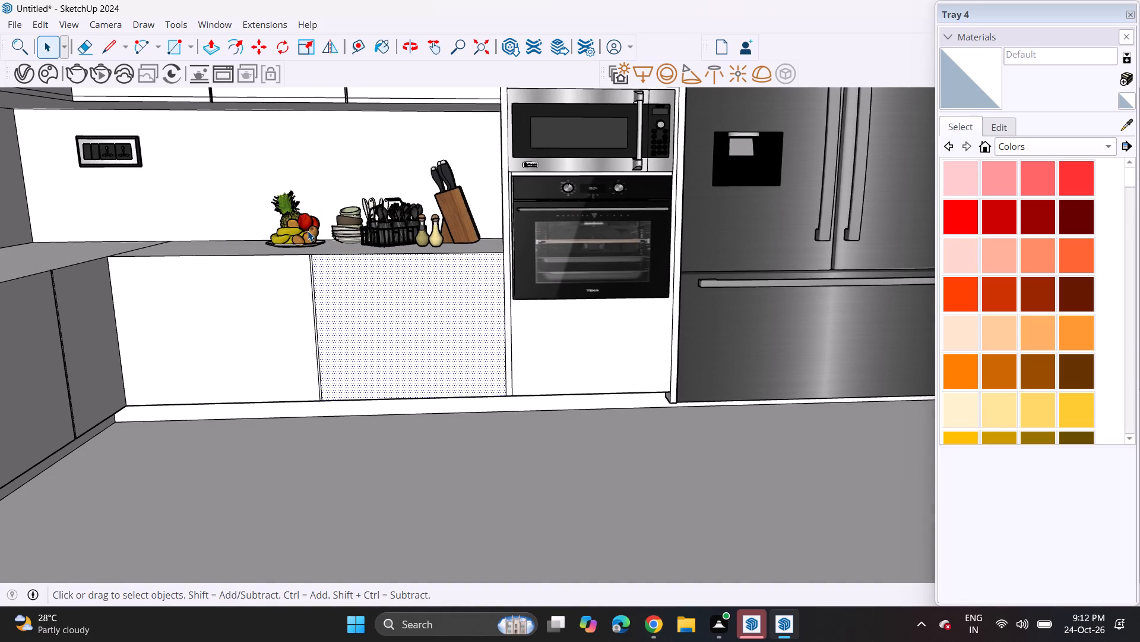
pyautogui.scroll(-6, 339, 222)
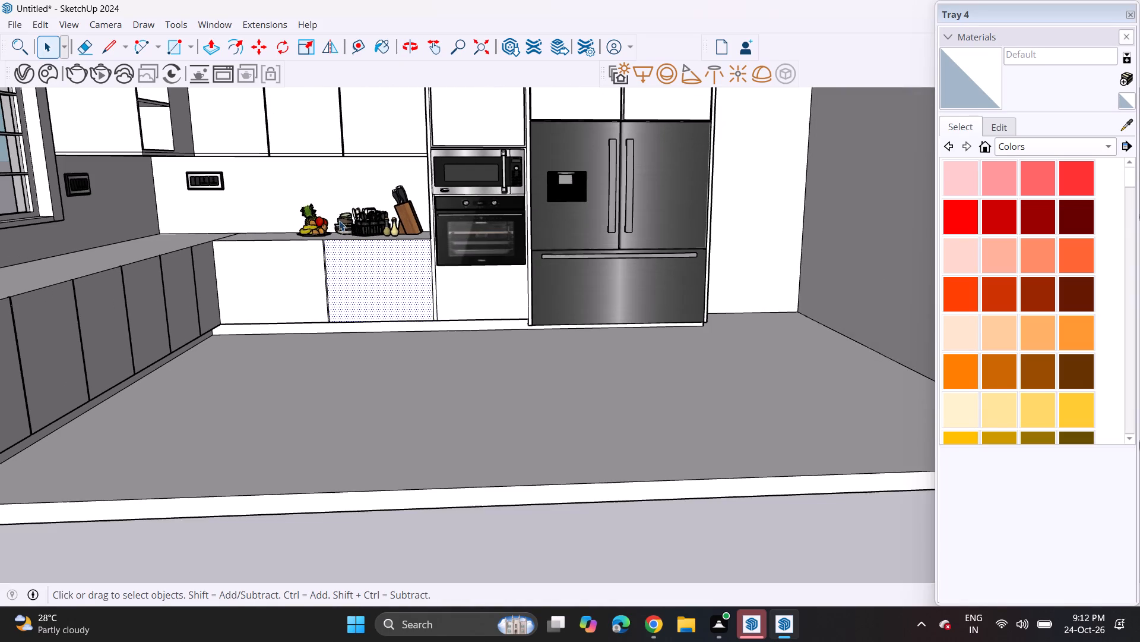
pyautogui.keyDown('shift'); pyautogui.moveTo(341, 216); pyautogui.dragTo(465, 280, button='middle'); pyautogui.keyUp('shift')
pyautogui.moveTo(458, 270); pyautogui.dragTo(432, 292, button='middle')
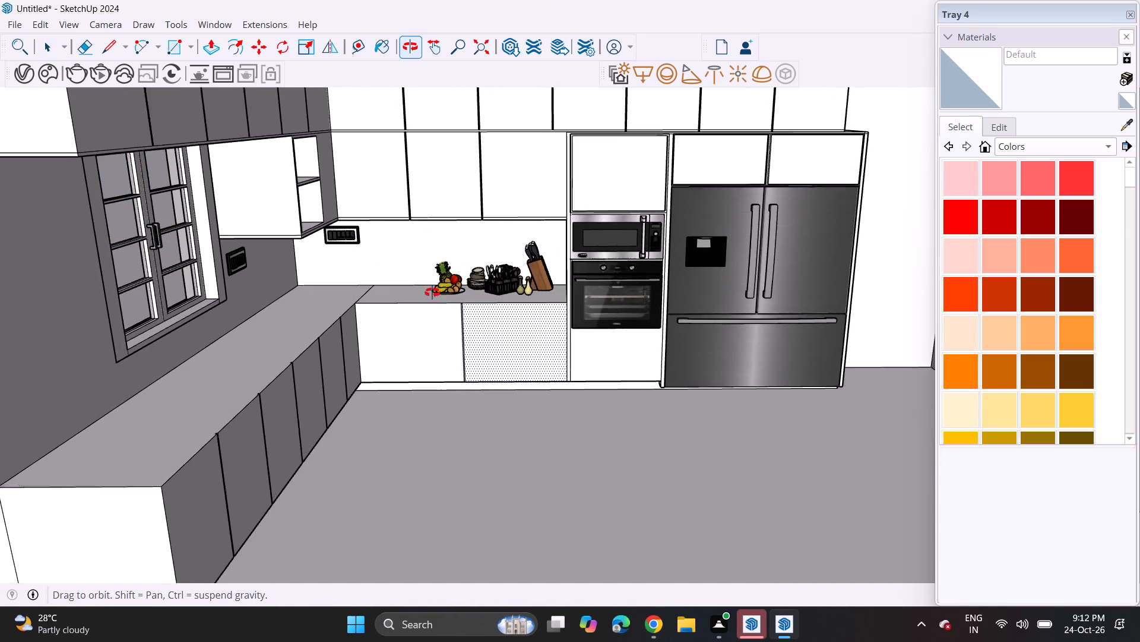
pyautogui.moveTo(432, 292); pyautogui.dragTo(420, 292, button='middle')
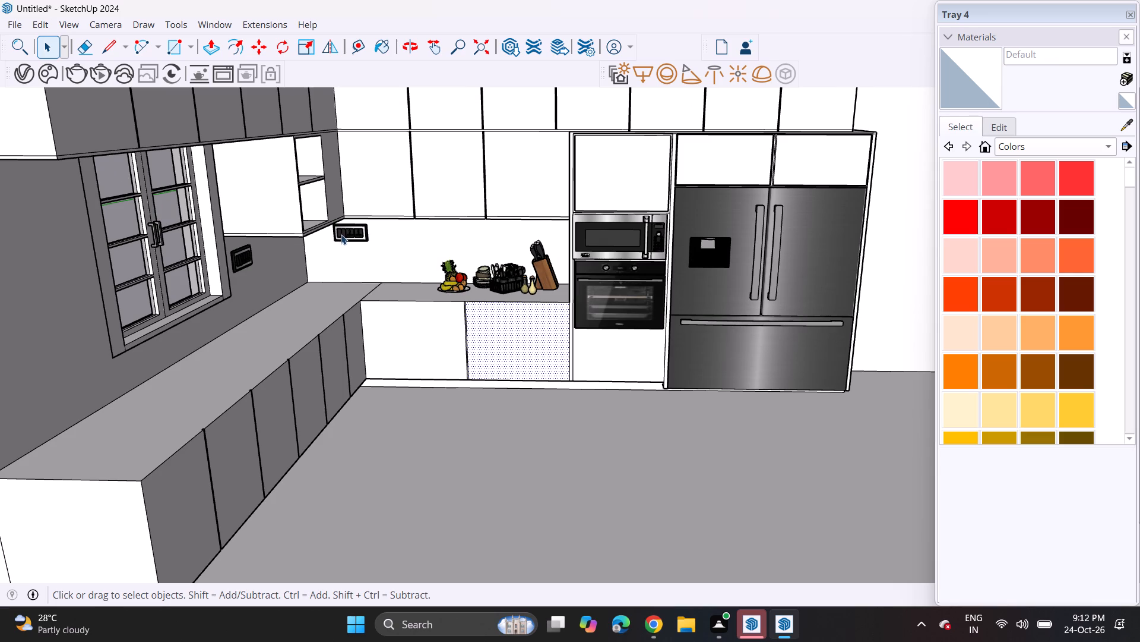
pyautogui.click(16, 24)
pyautogui.click(95, 236)
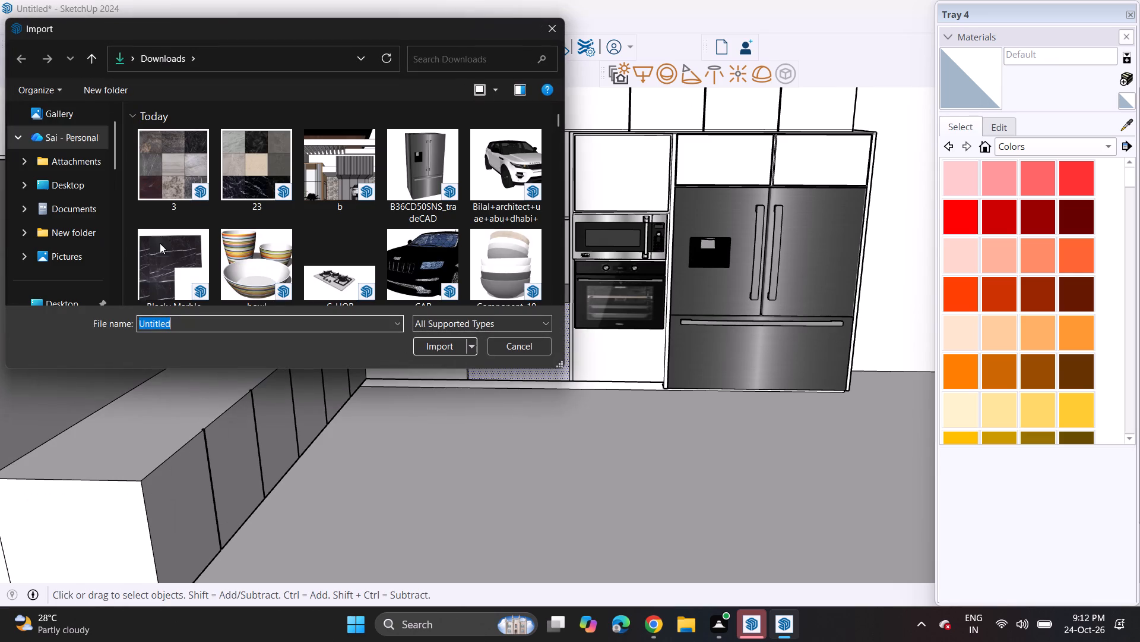
pyautogui.click(342, 266)
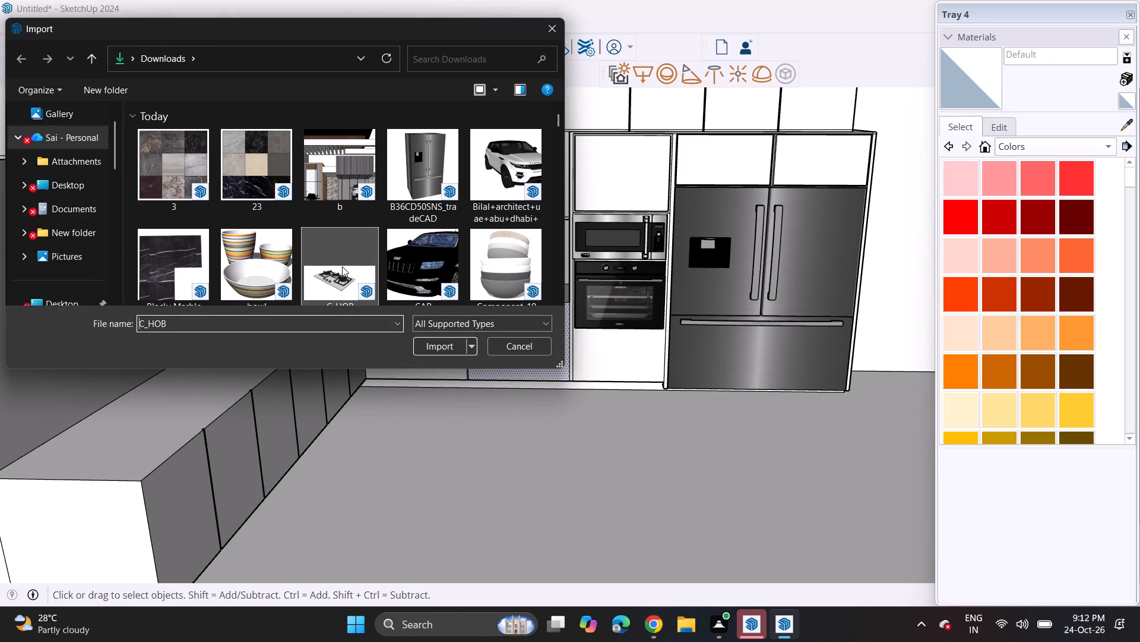
pyautogui.click(427, 350)
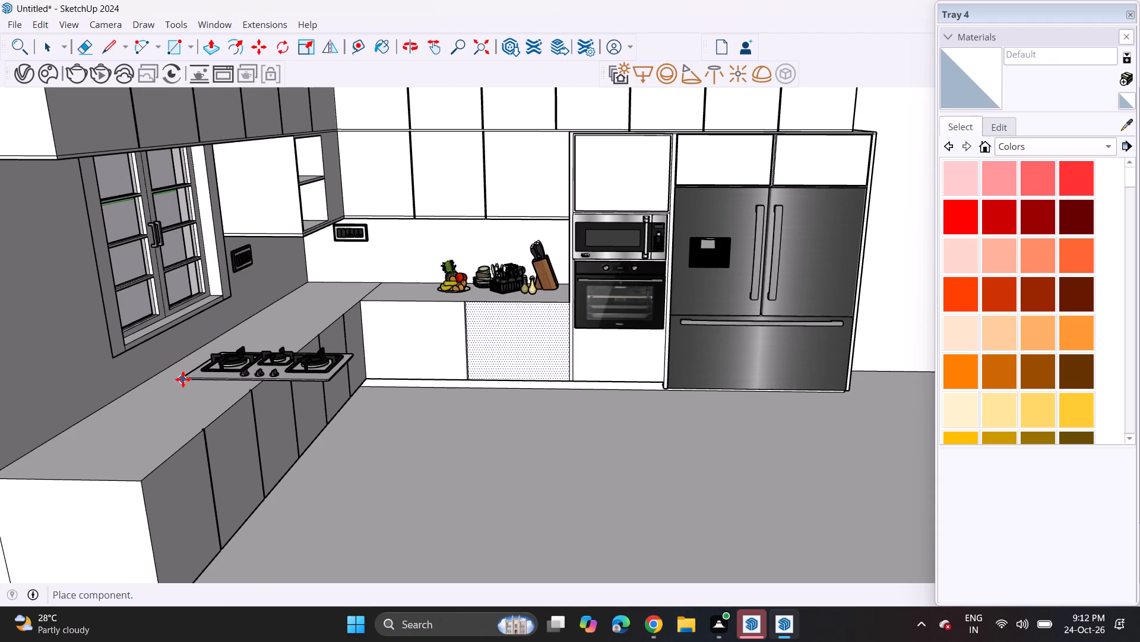
# Place the gas hob at the countertop below the window and rotate it so its long side runs along the counter.
pyautogui.click(189, 379)
pyautogui.click(274, 45)
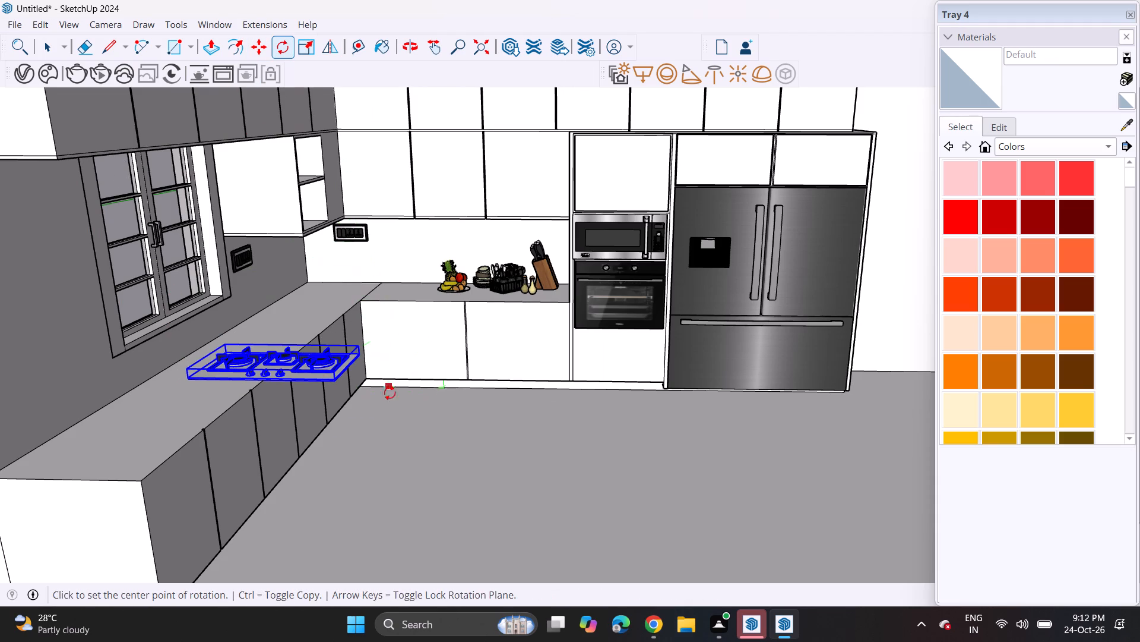
pyautogui.click(395, 493)
pyautogui.click(420, 492)
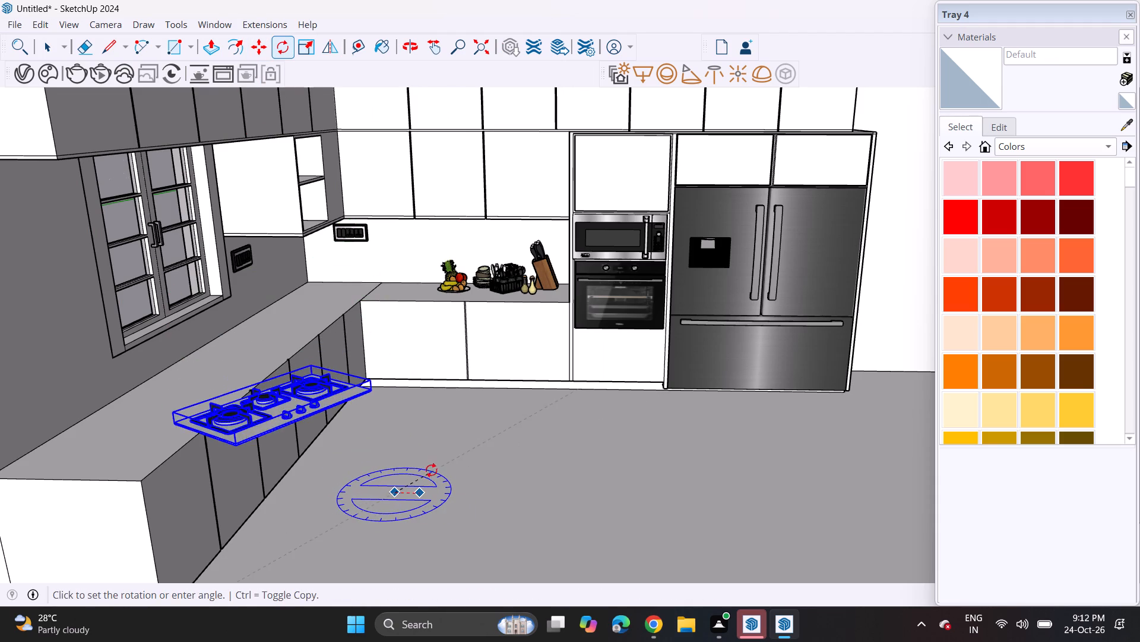
pyautogui.click(410, 456)
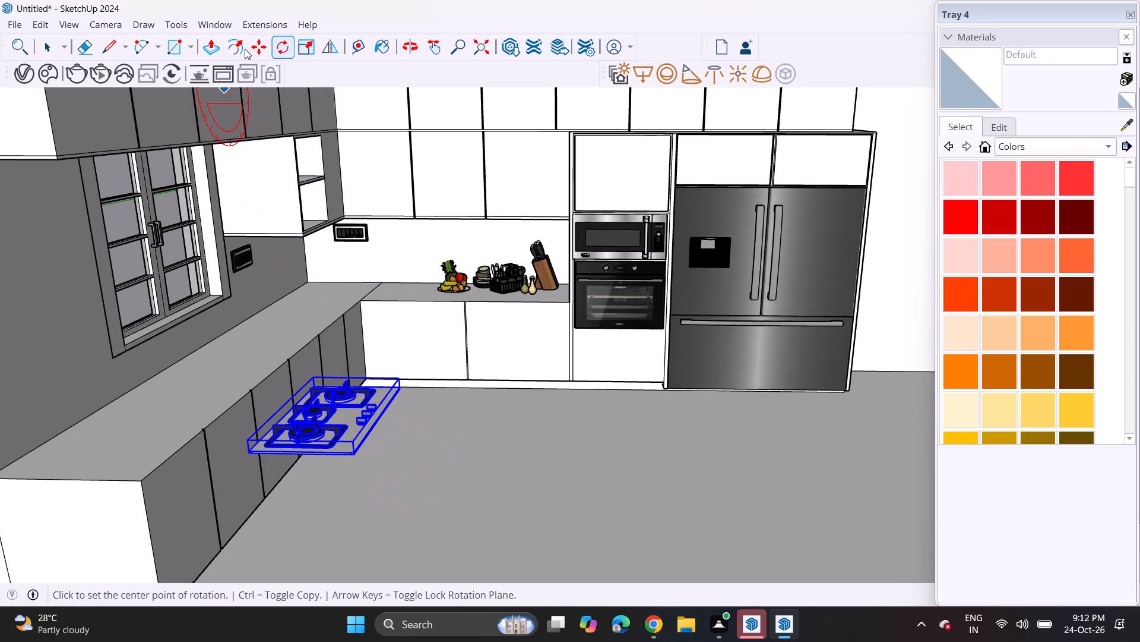
# Move the rotated gas hob onto the countertop below the window and deselect it.
pyautogui.click(262, 39)
pyautogui.click(356, 460)
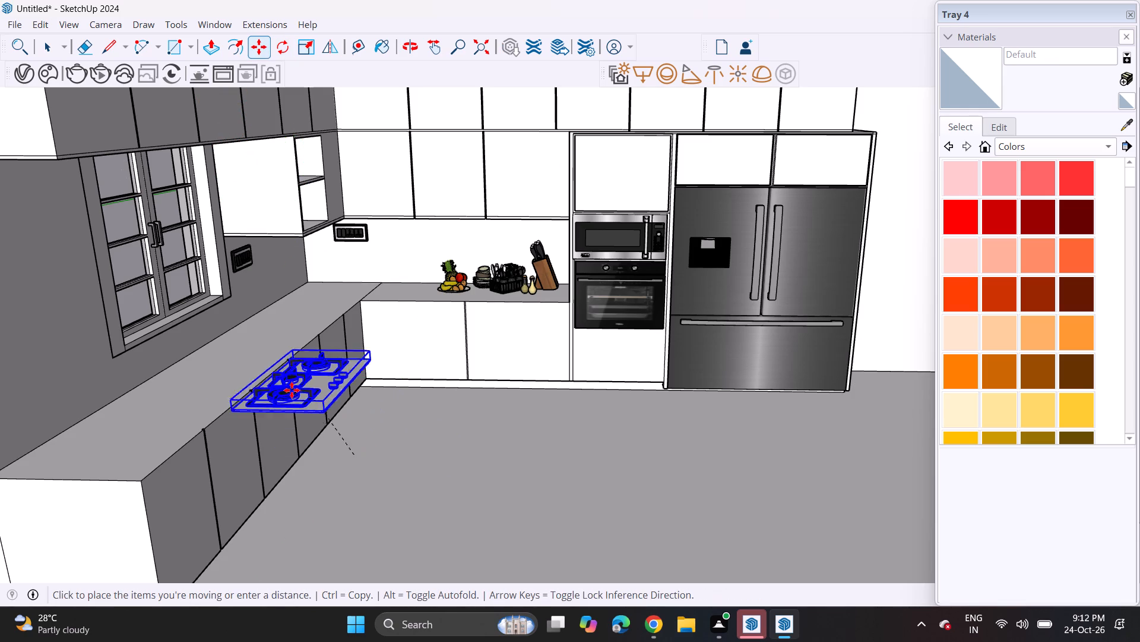
pyautogui.click(245, 379)
pyautogui.press('space')
pyautogui.click(400, 435)
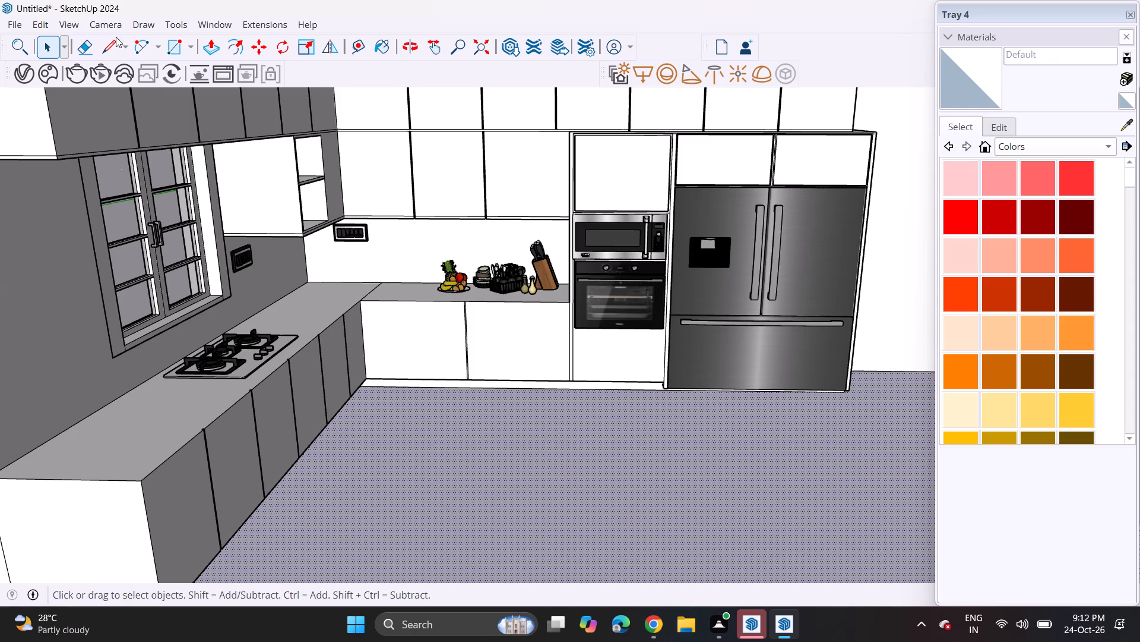
# Cut a rectangular sink opening in the countertop between the hob and the counter's near end, using Rectangle and Push/Pull.
pyautogui.click(172, 48)
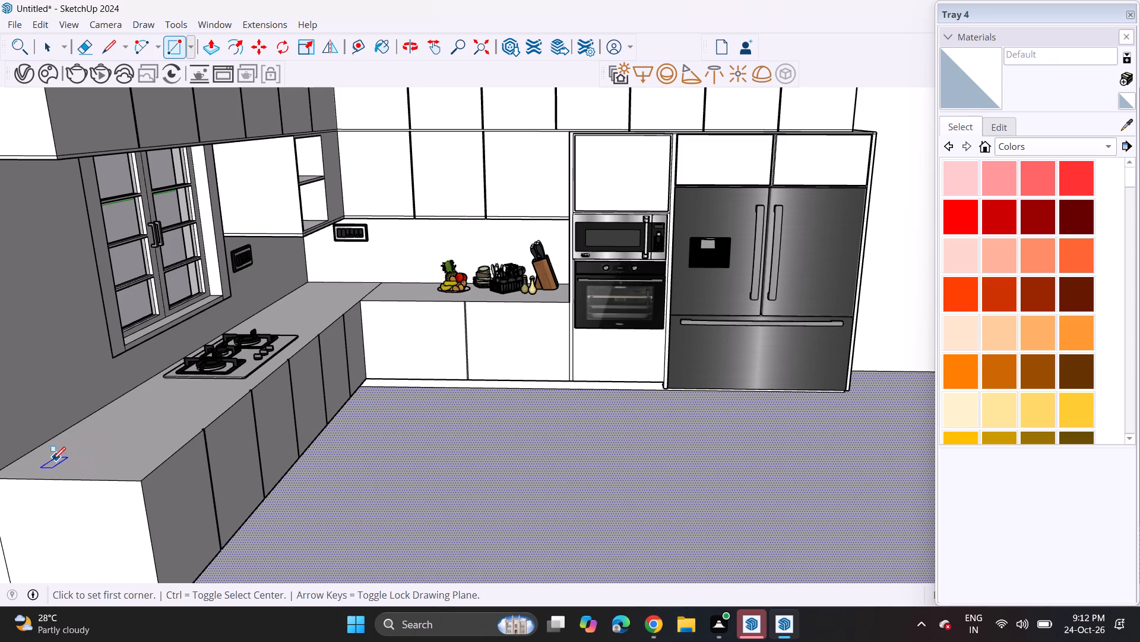
pyautogui.click(45, 461)
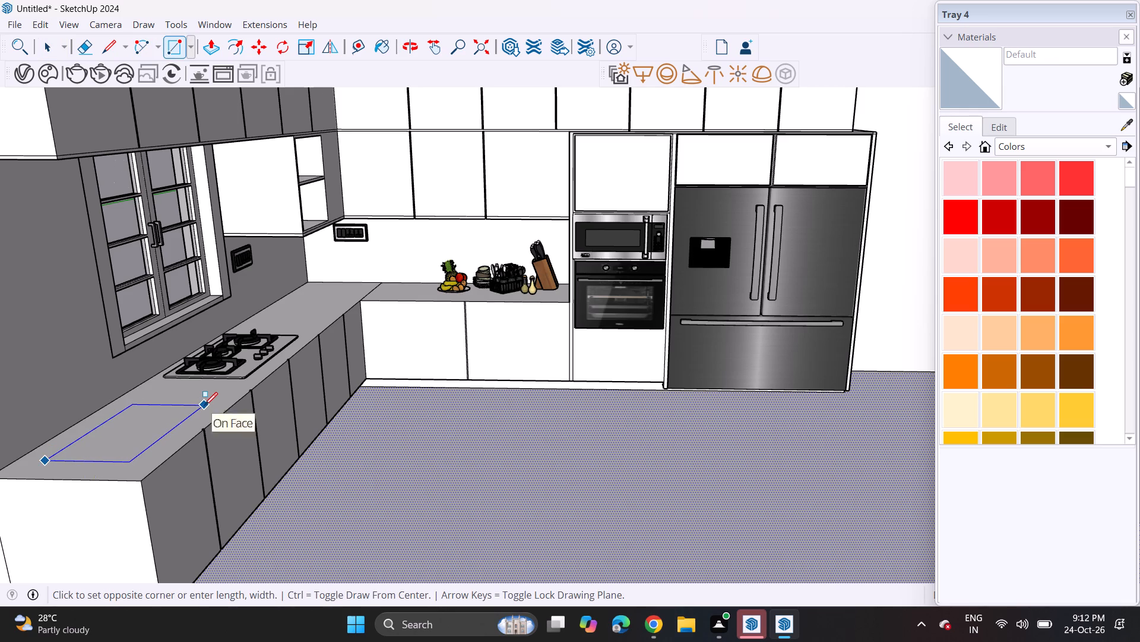
pyautogui.click(206, 405)
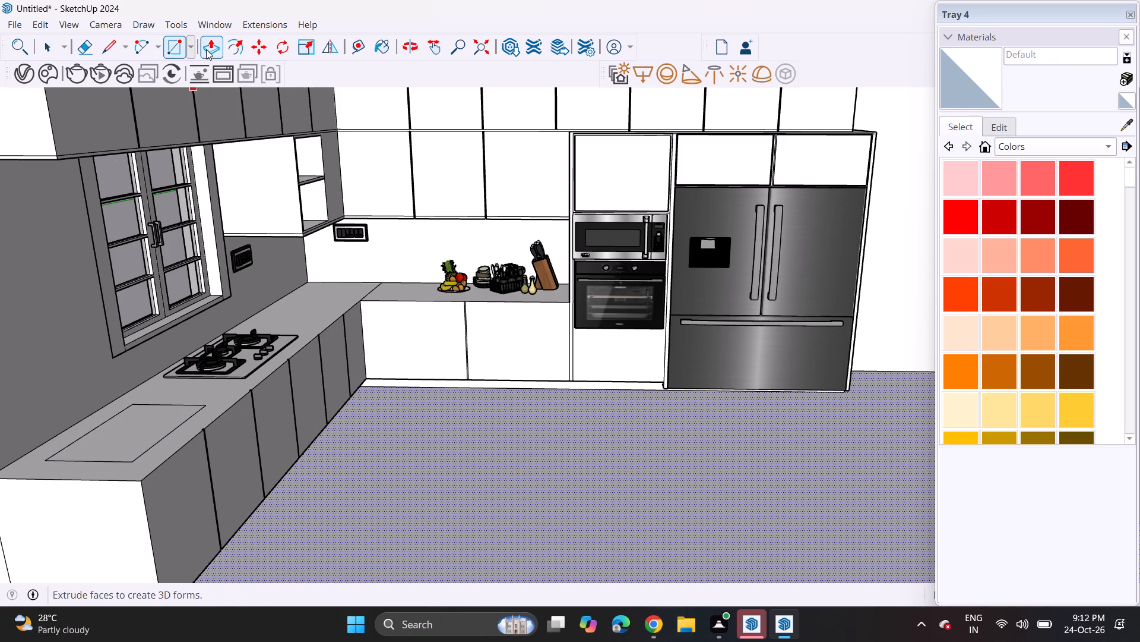
pyautogui.click(206, 49)
pyautogui.press('Escape')
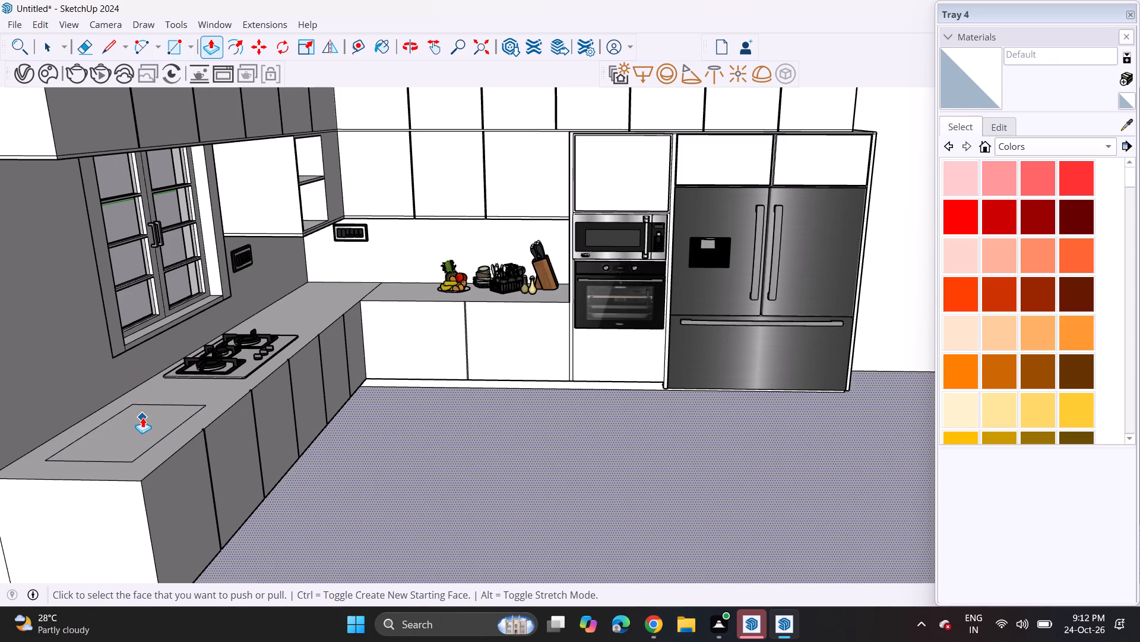
pyautogui.click(148, 436)
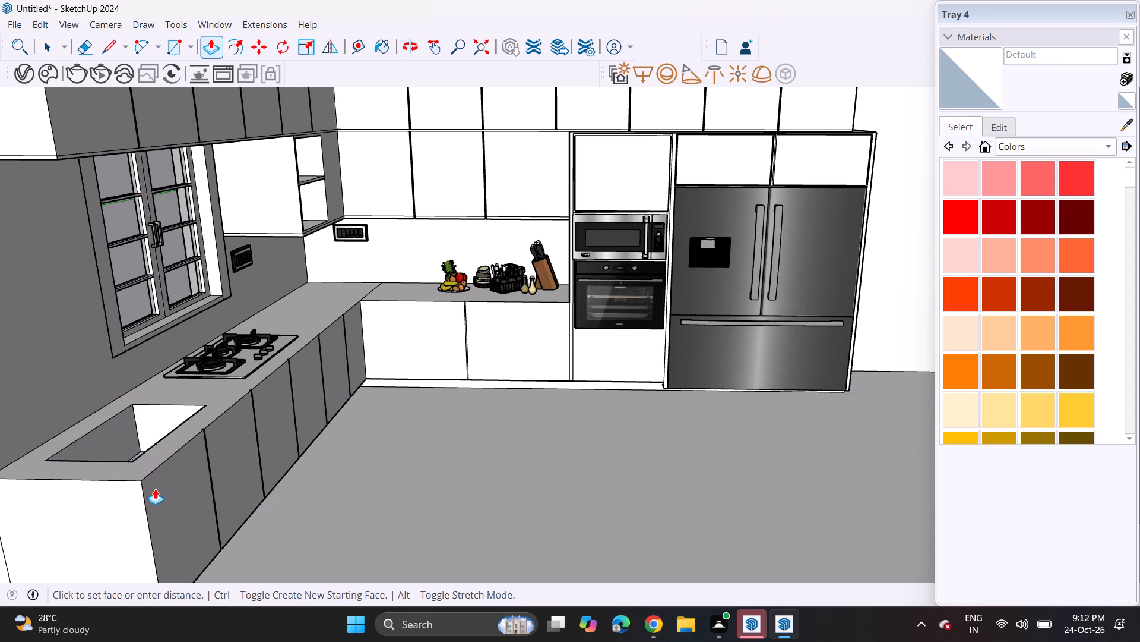
pyautogui.click(155, 490)
# Import the Component_12 sink model from Downloads and place it at the corner of the countertop opening.
pyautogui.click(15, 21)
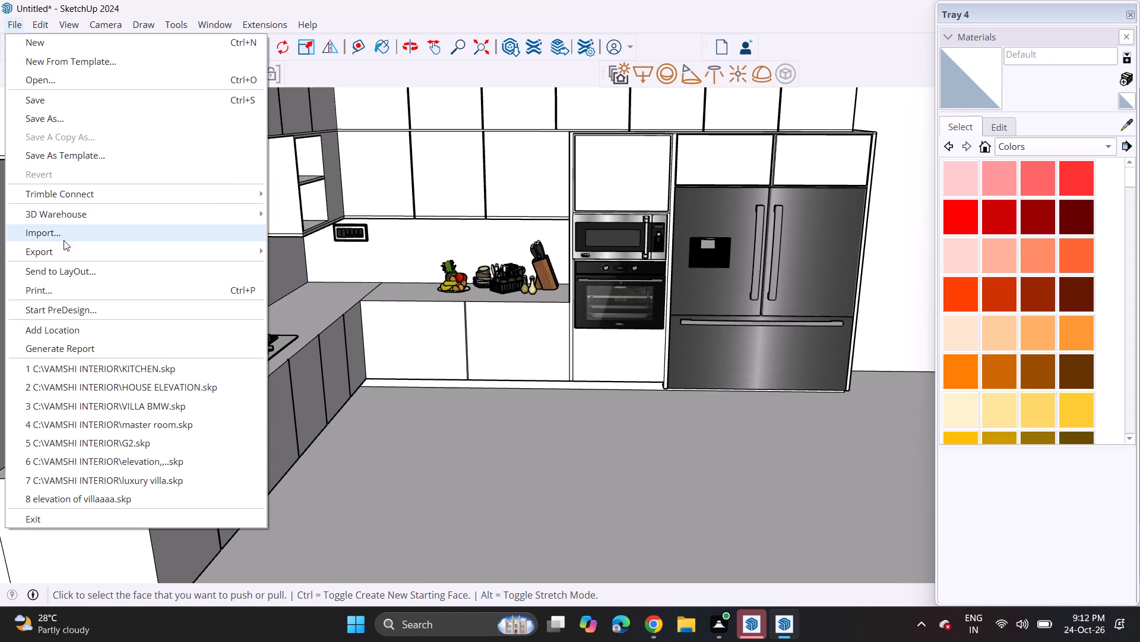
pyautogui.click(64, 233)
pyautogui.scroll(-2, 318, 226)
pyautogui.click(184, 248)
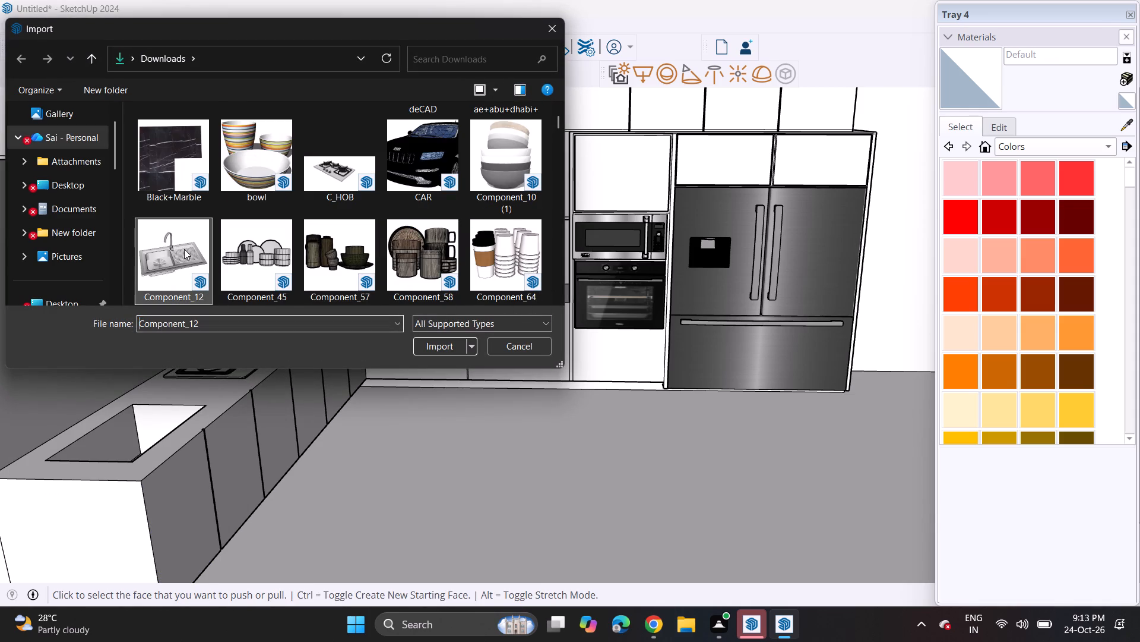
pyautogui.click(425, 350)
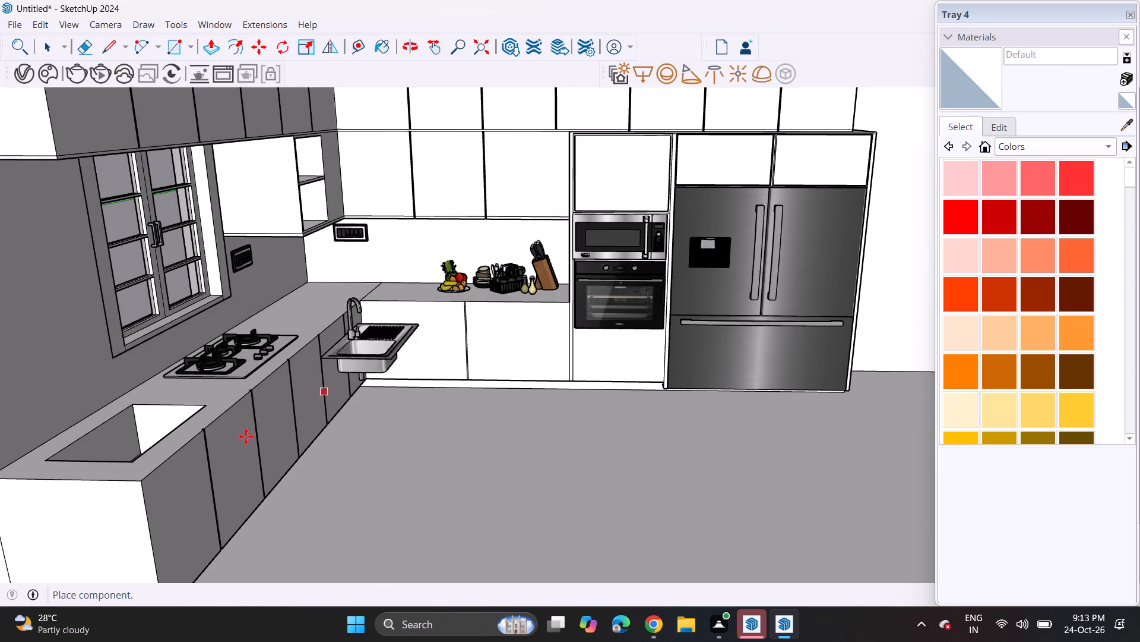
pyautogui.click(62, 453)
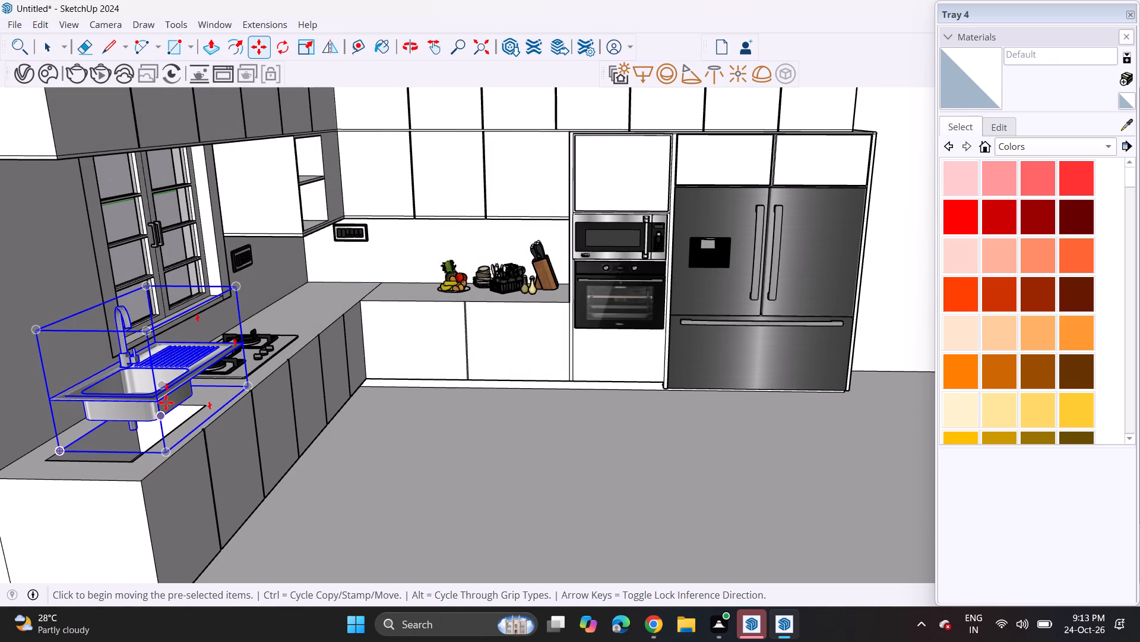
# Move the sink down into the countertop opening so its rim rests on the counter surface, and deselect it.
pyautogui.click(161, 398)
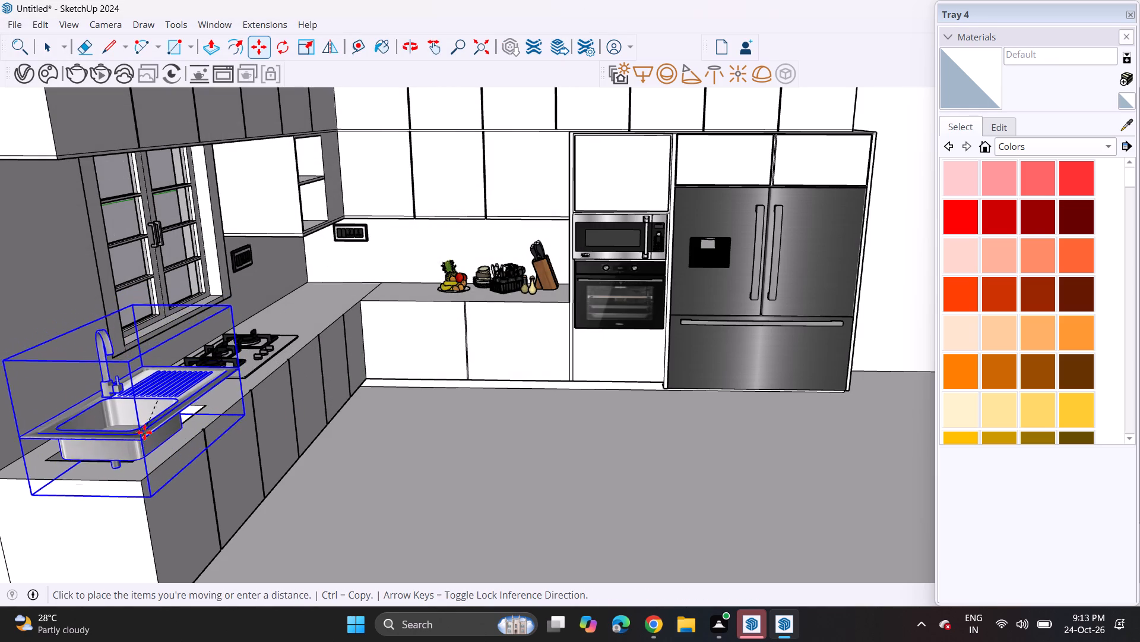
pyautogui.keyDown('shift'); pyautogui.moveTo(149, 407); pyautogui.dragTo(440, 316, button='middle'); pyautogui.keyUp('shift')
pyautogui.keyDown('shift'); pyautogui.scroll(2, 149, 407); pyautogui.keyUp('shift')
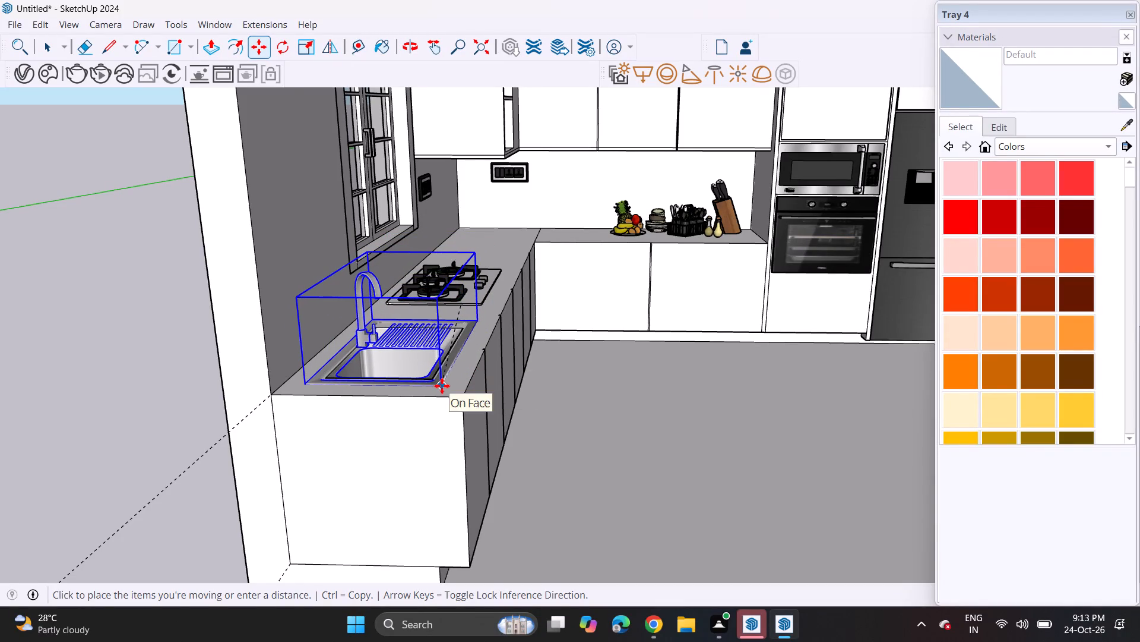
pyautogui.click(442, 386)
pyautogui.press('space')
pyautogui.click(610, 348)
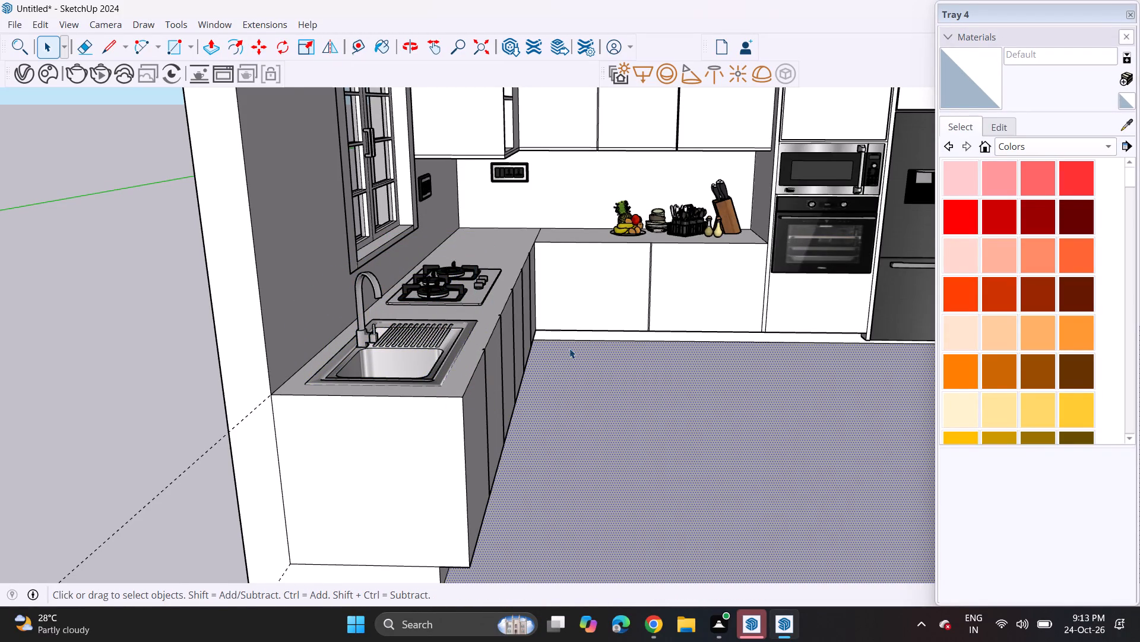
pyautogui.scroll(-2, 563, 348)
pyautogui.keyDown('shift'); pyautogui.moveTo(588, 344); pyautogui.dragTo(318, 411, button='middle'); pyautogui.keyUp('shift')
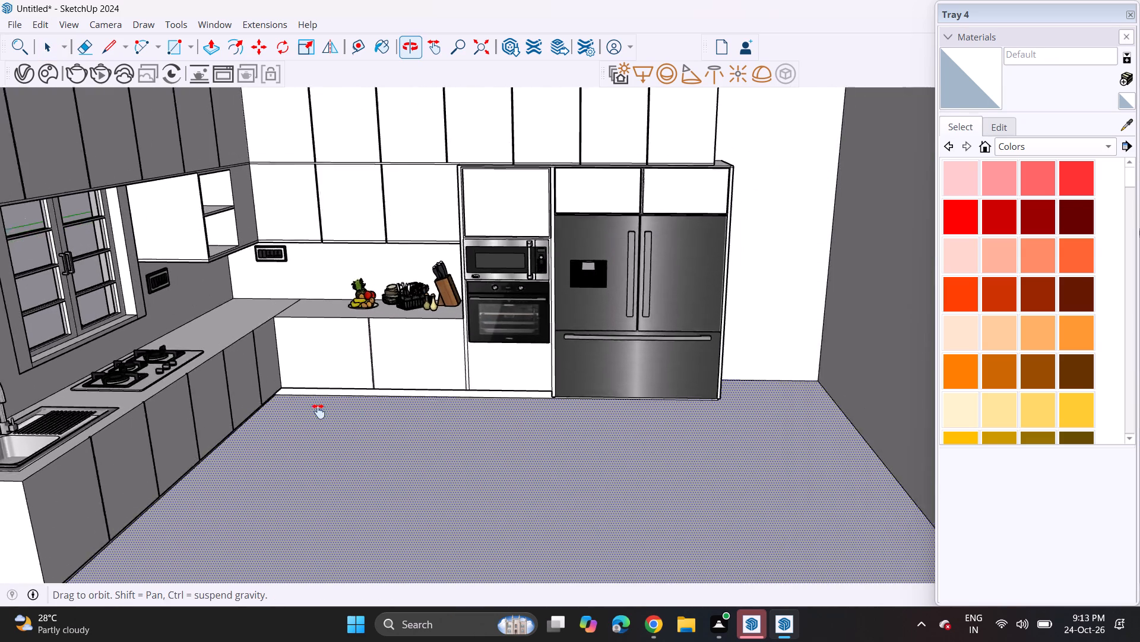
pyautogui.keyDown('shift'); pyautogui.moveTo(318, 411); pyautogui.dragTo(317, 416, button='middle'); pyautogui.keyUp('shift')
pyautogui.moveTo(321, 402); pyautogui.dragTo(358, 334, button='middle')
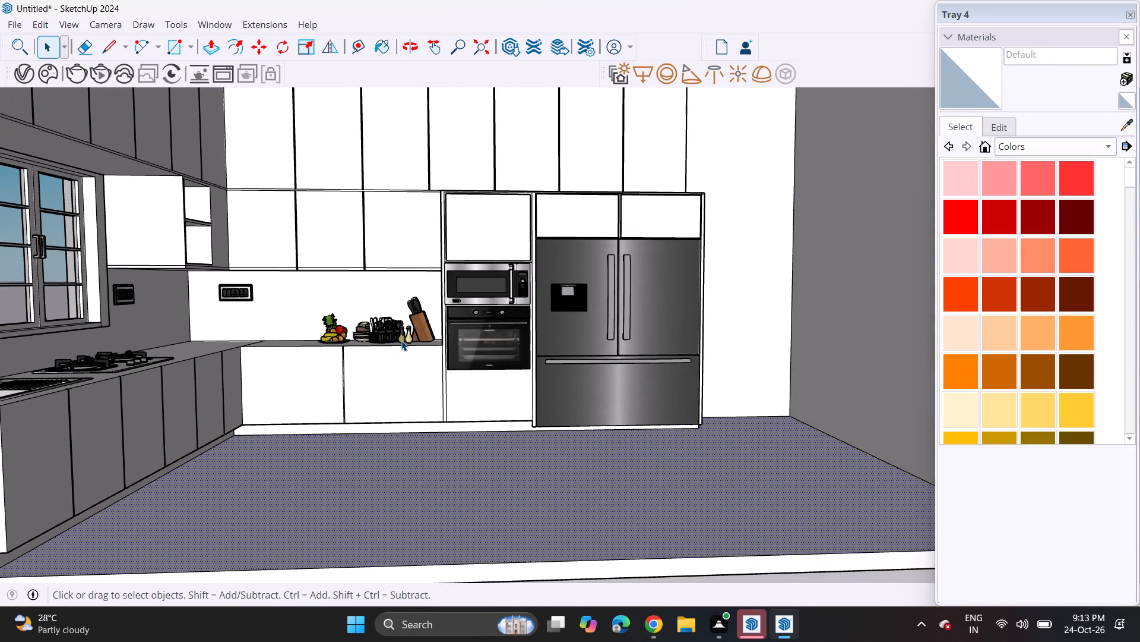
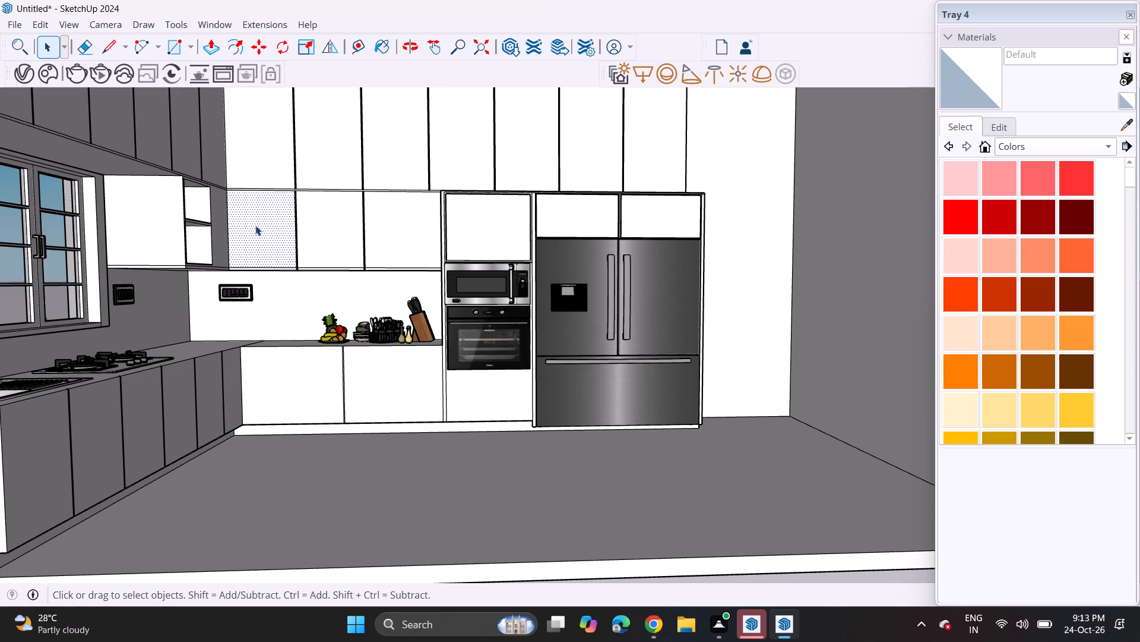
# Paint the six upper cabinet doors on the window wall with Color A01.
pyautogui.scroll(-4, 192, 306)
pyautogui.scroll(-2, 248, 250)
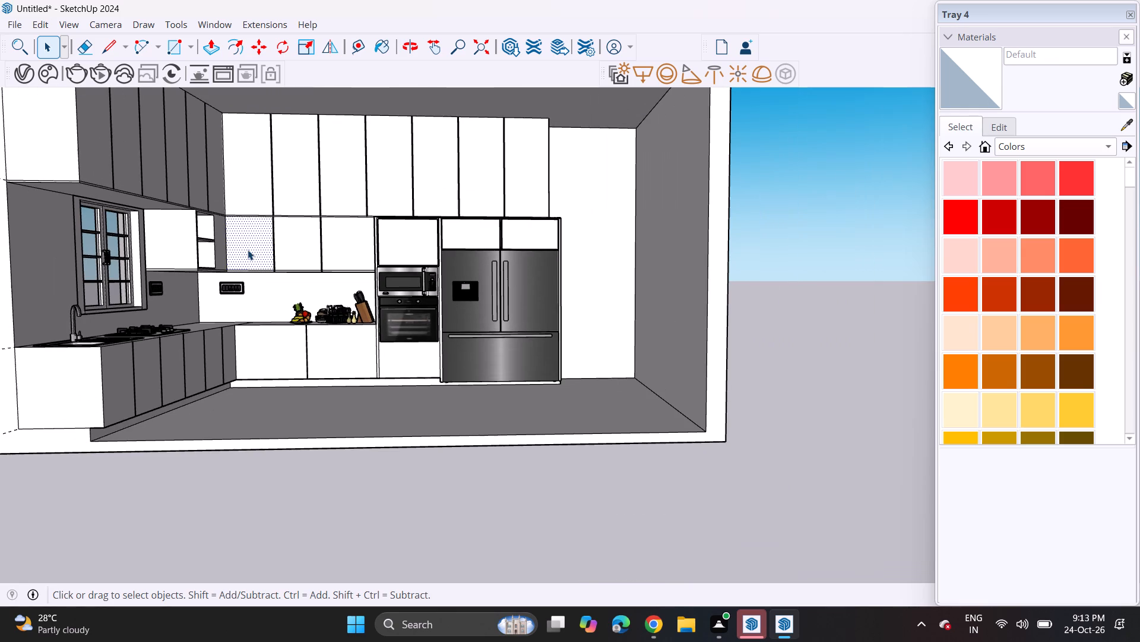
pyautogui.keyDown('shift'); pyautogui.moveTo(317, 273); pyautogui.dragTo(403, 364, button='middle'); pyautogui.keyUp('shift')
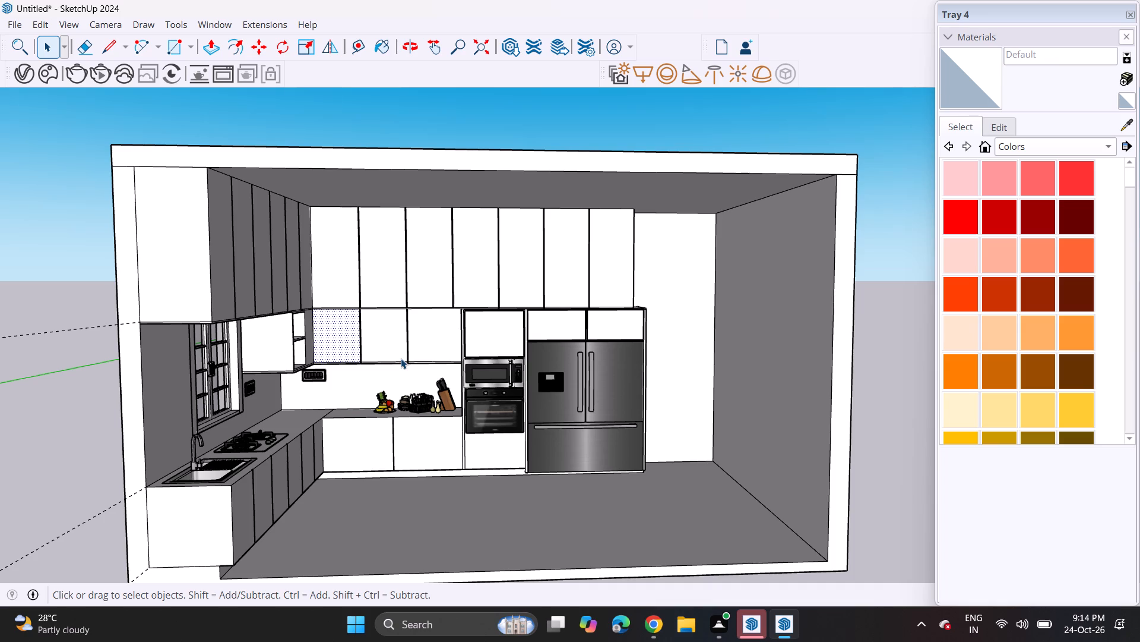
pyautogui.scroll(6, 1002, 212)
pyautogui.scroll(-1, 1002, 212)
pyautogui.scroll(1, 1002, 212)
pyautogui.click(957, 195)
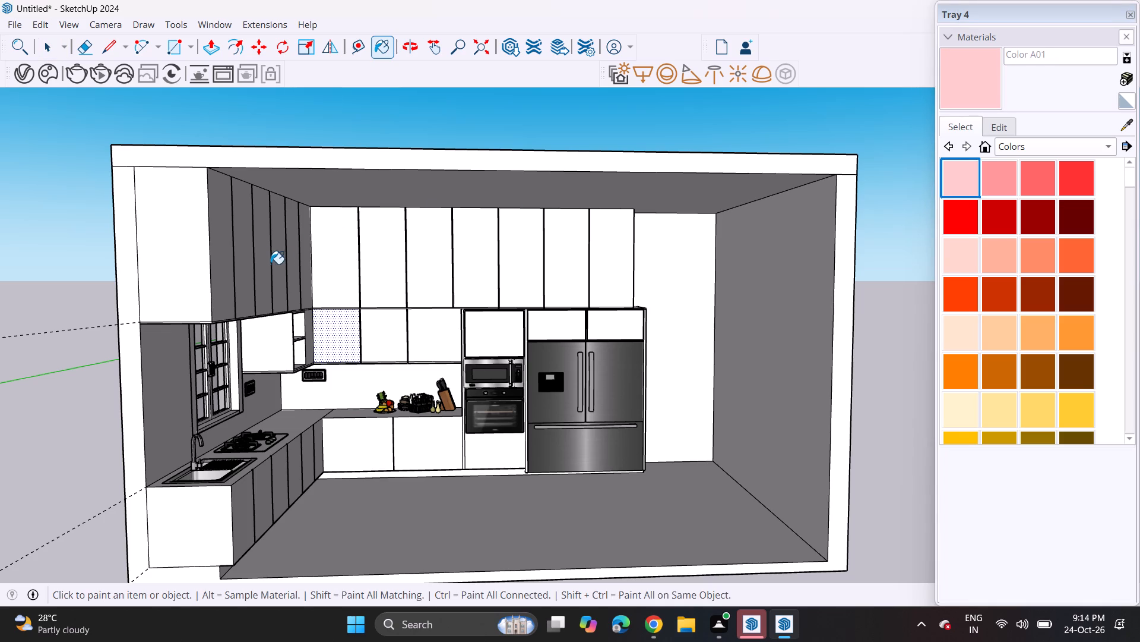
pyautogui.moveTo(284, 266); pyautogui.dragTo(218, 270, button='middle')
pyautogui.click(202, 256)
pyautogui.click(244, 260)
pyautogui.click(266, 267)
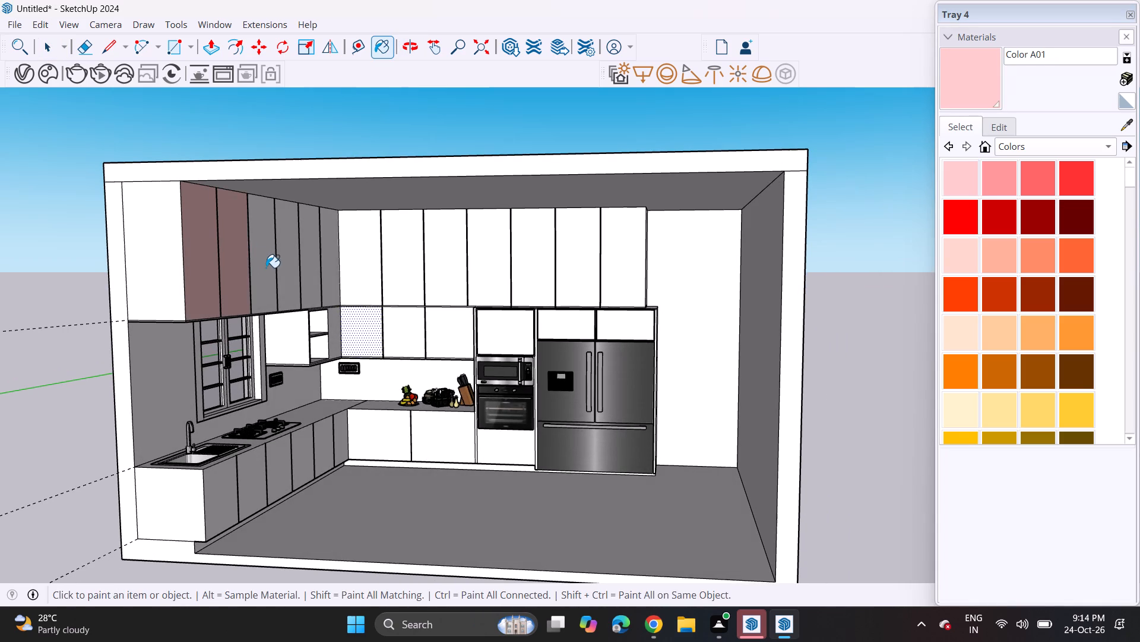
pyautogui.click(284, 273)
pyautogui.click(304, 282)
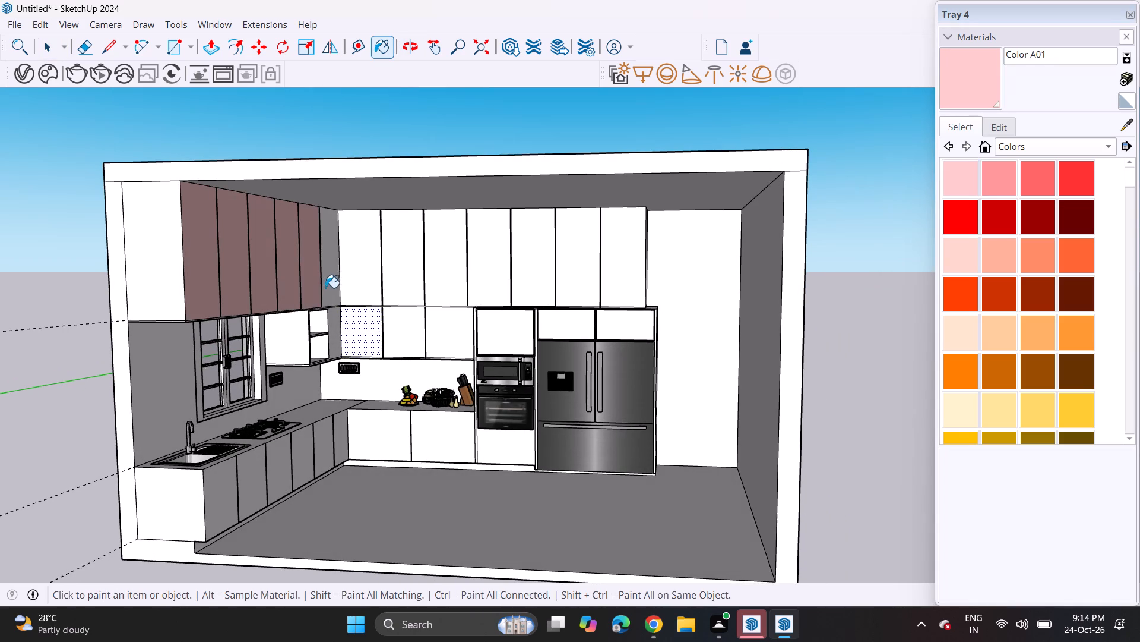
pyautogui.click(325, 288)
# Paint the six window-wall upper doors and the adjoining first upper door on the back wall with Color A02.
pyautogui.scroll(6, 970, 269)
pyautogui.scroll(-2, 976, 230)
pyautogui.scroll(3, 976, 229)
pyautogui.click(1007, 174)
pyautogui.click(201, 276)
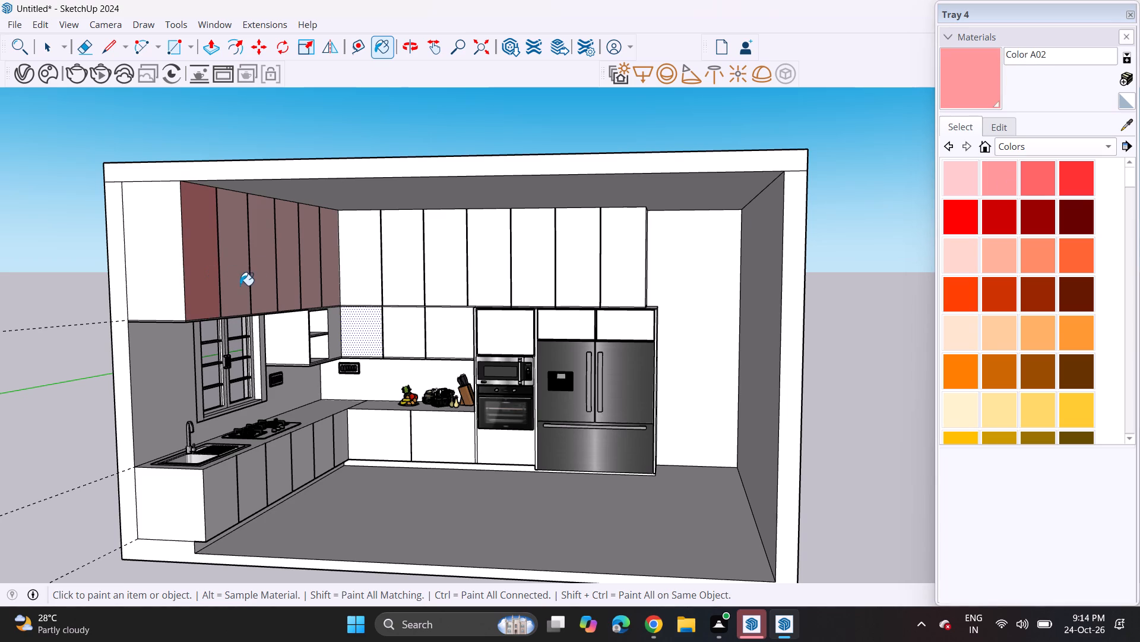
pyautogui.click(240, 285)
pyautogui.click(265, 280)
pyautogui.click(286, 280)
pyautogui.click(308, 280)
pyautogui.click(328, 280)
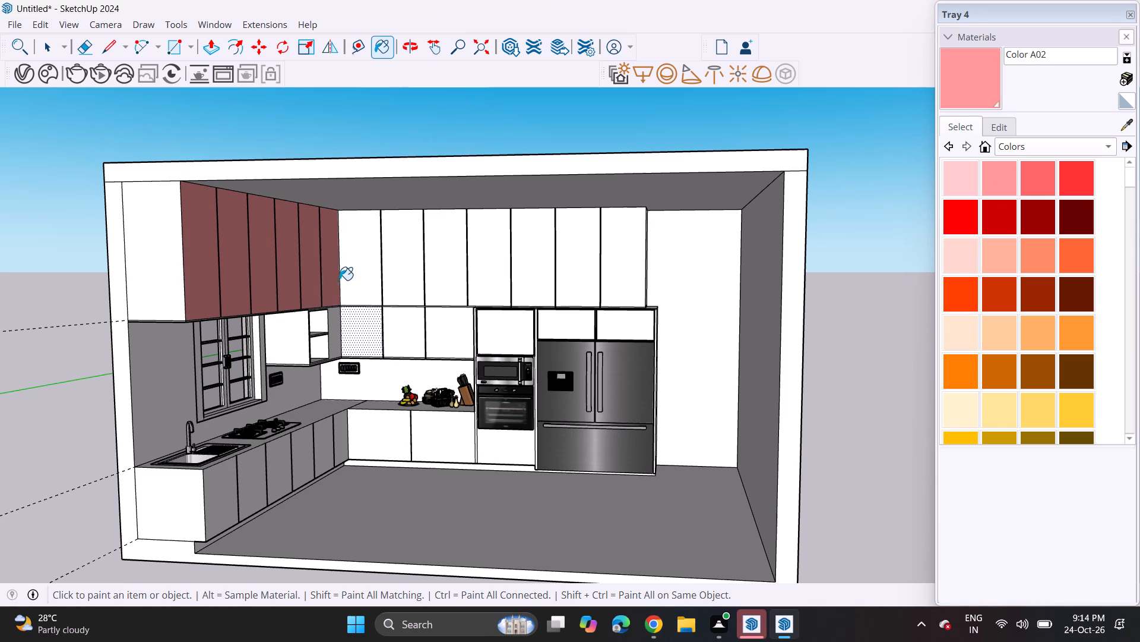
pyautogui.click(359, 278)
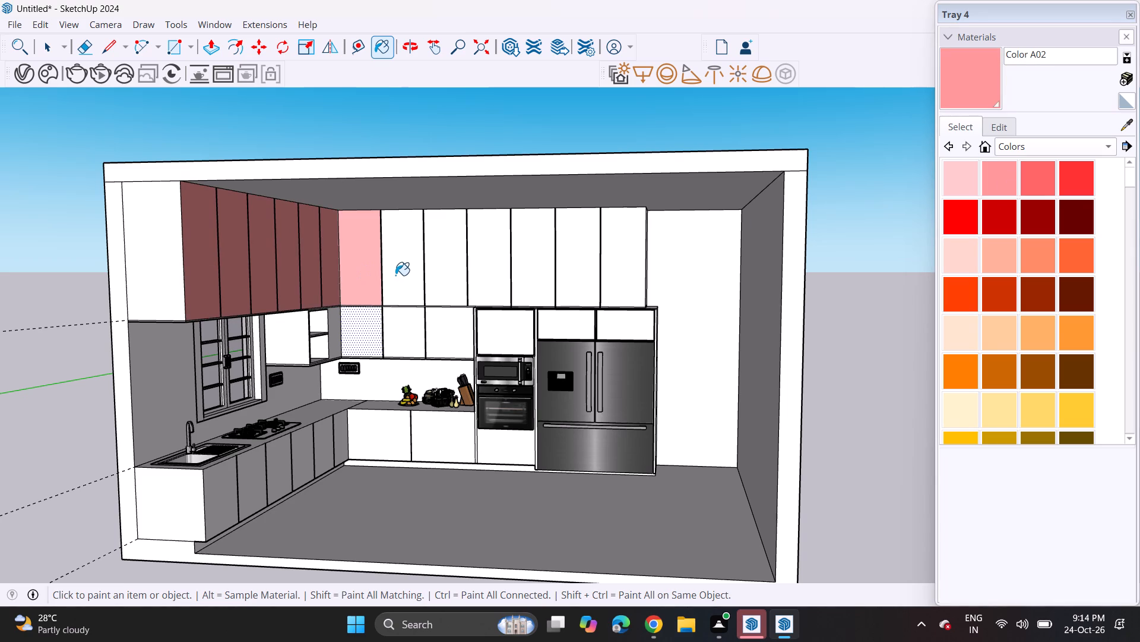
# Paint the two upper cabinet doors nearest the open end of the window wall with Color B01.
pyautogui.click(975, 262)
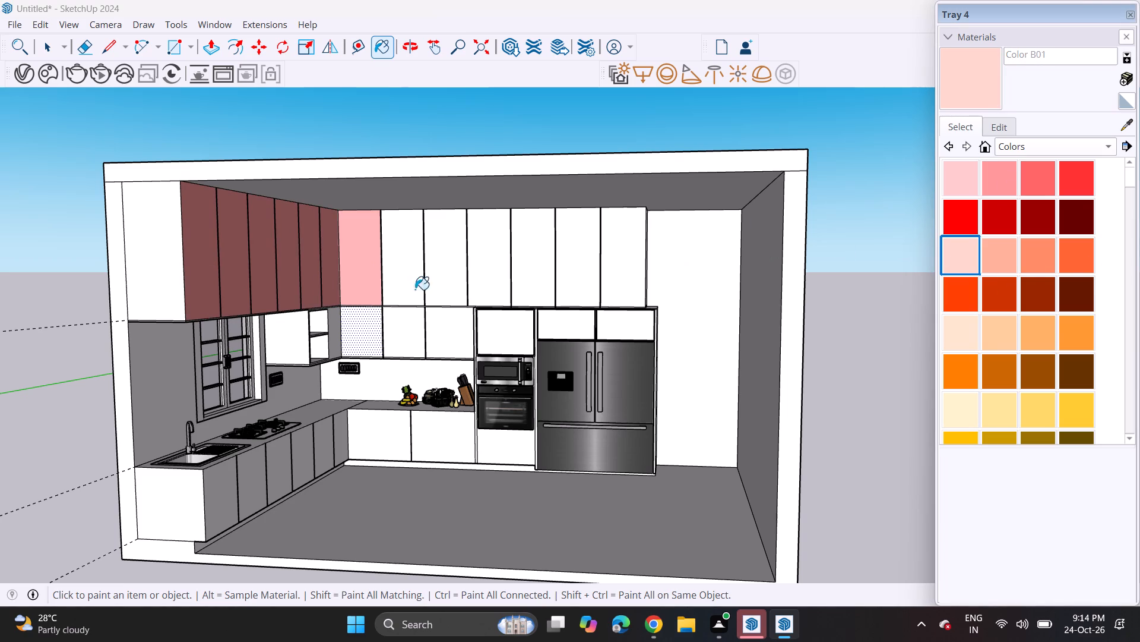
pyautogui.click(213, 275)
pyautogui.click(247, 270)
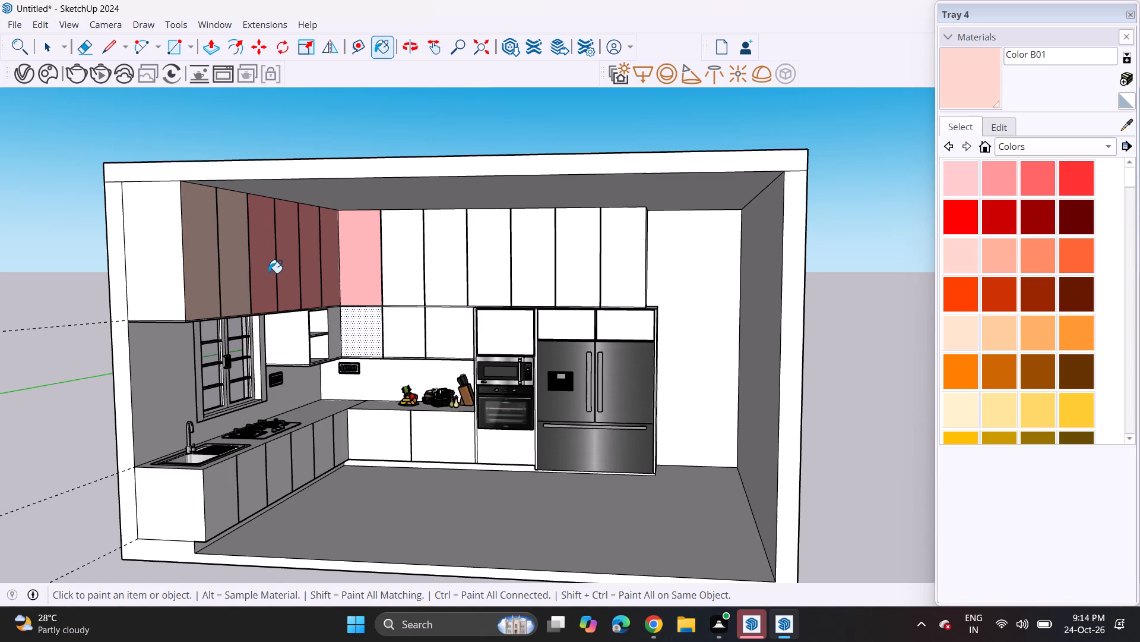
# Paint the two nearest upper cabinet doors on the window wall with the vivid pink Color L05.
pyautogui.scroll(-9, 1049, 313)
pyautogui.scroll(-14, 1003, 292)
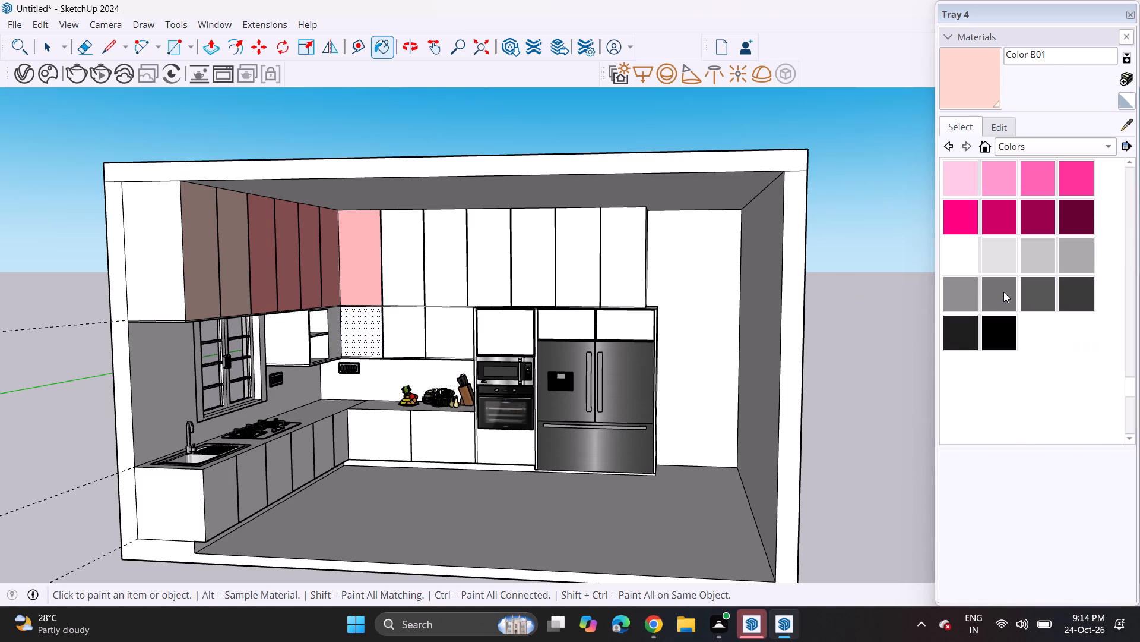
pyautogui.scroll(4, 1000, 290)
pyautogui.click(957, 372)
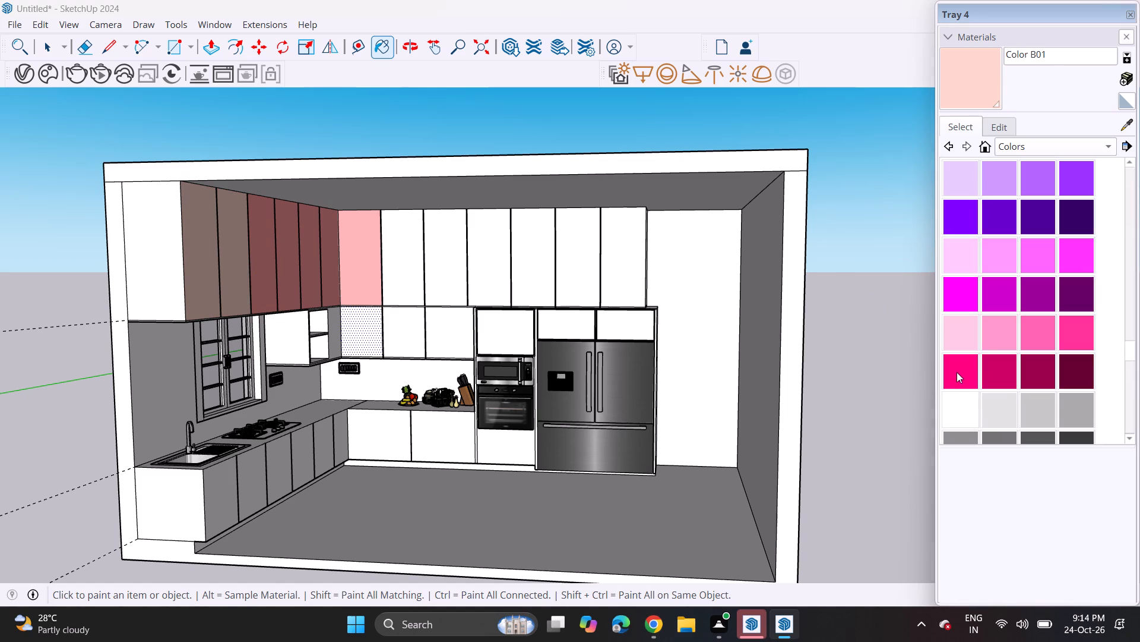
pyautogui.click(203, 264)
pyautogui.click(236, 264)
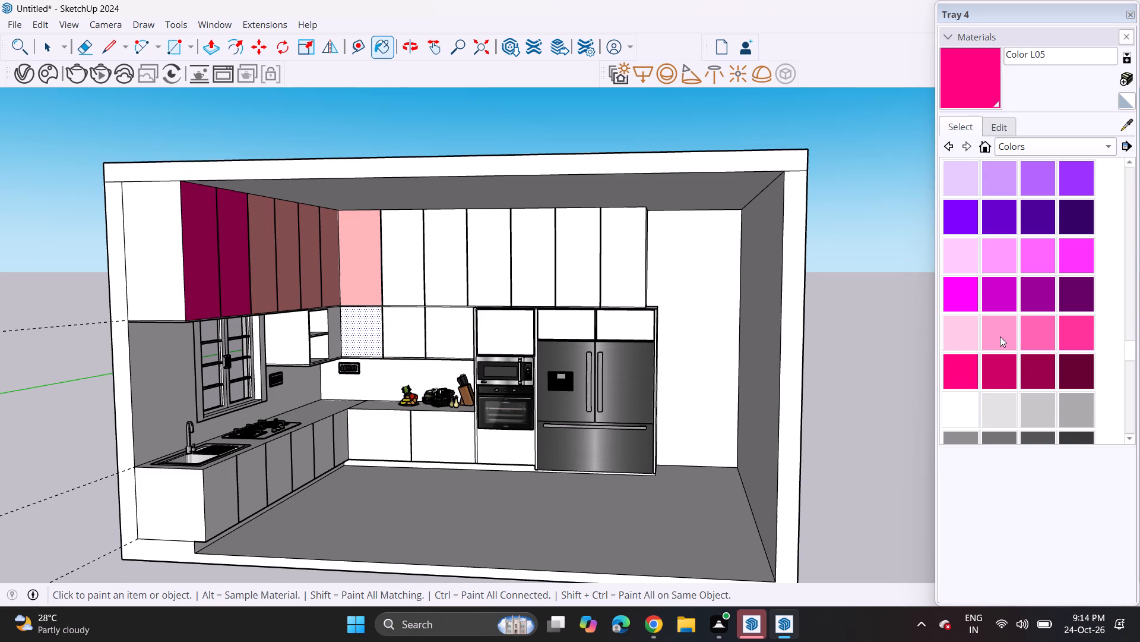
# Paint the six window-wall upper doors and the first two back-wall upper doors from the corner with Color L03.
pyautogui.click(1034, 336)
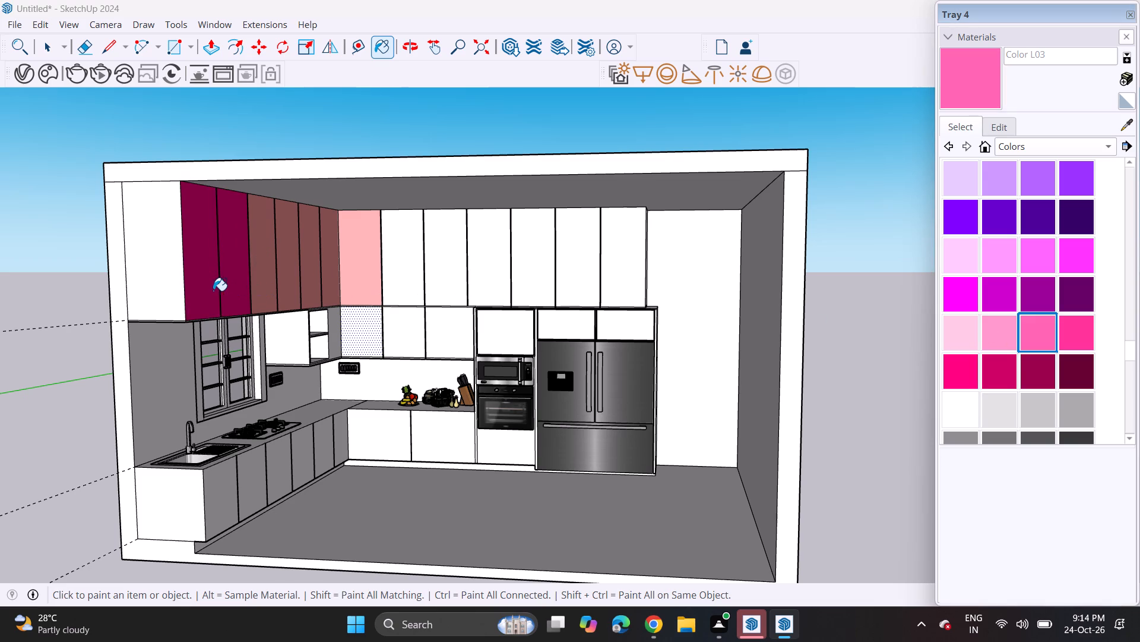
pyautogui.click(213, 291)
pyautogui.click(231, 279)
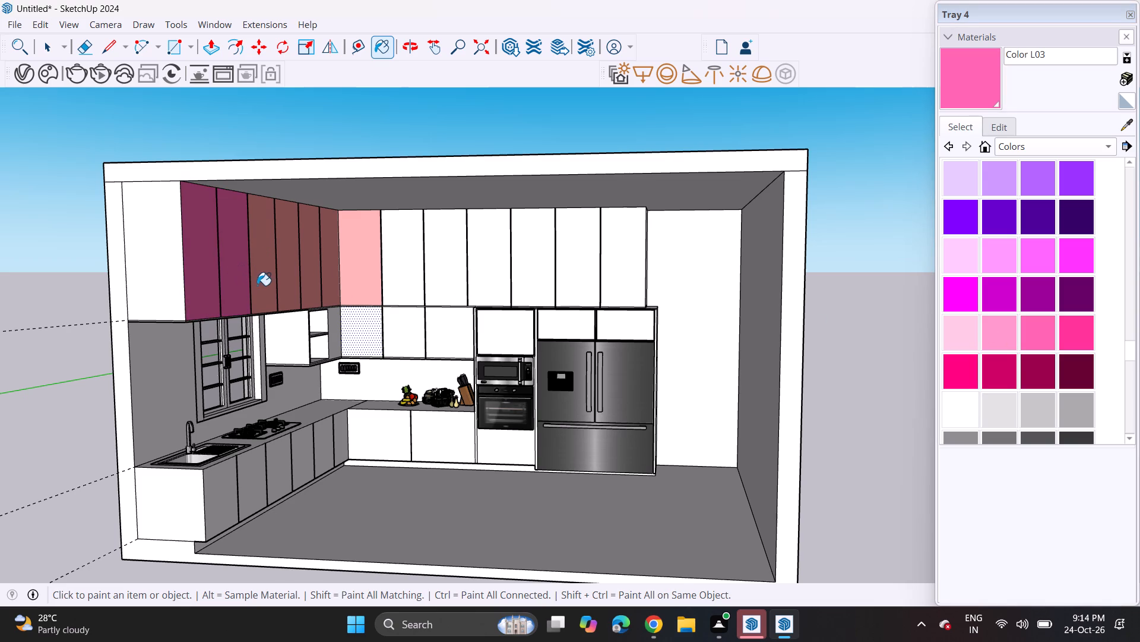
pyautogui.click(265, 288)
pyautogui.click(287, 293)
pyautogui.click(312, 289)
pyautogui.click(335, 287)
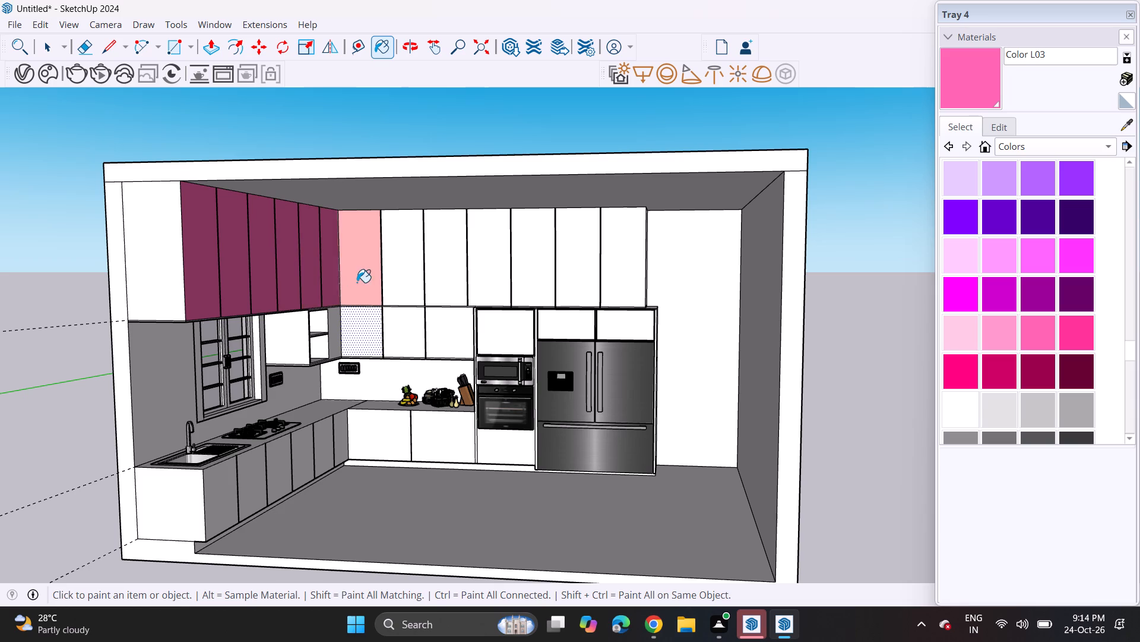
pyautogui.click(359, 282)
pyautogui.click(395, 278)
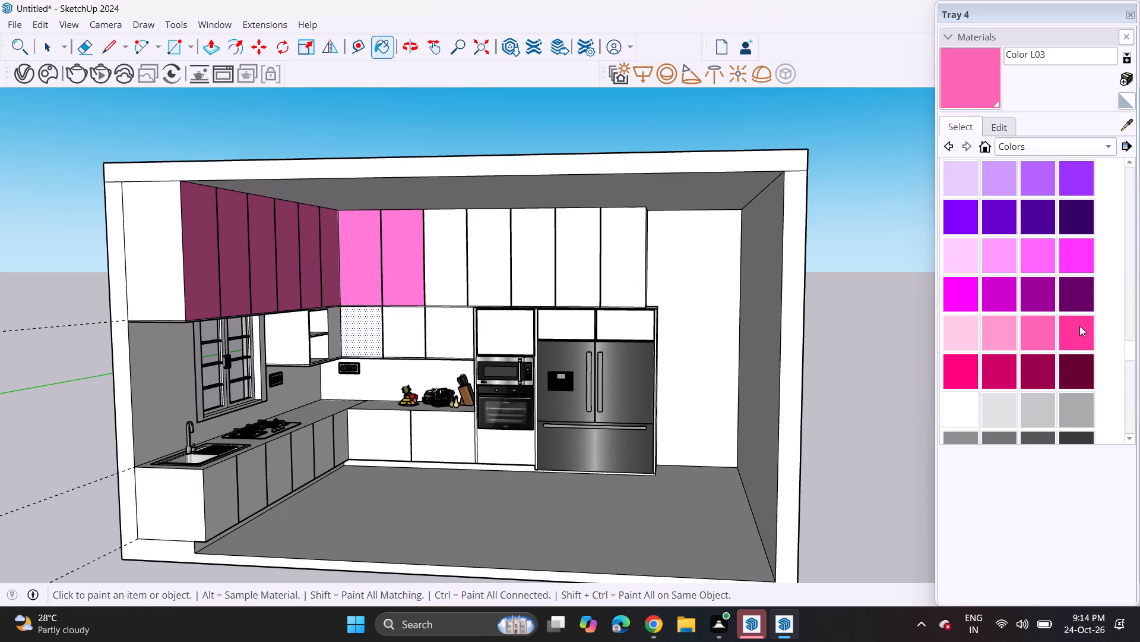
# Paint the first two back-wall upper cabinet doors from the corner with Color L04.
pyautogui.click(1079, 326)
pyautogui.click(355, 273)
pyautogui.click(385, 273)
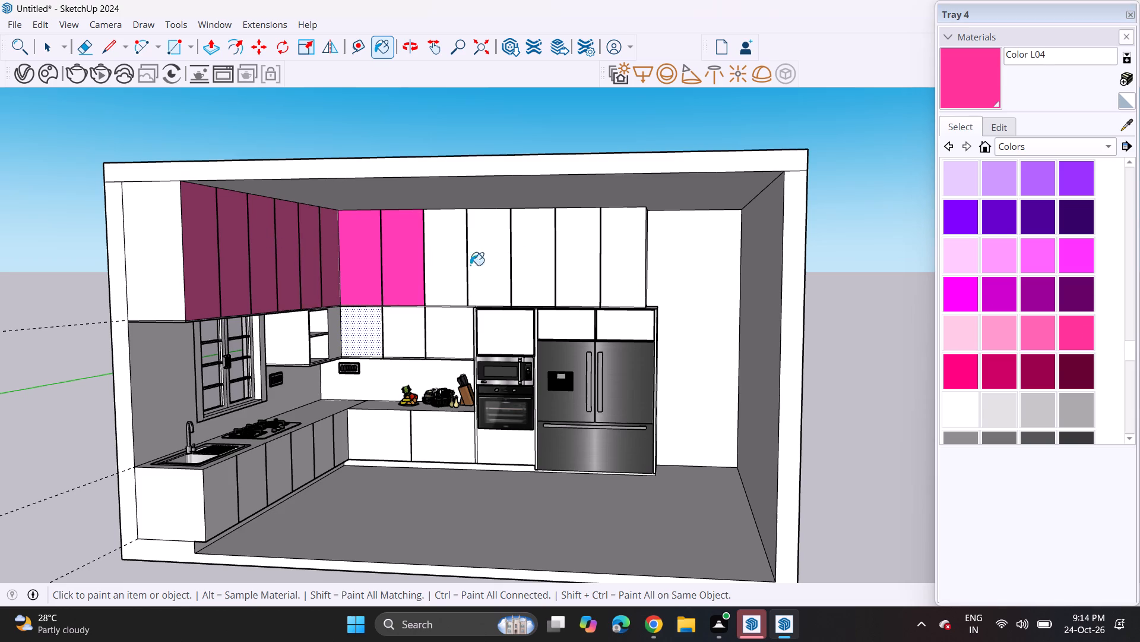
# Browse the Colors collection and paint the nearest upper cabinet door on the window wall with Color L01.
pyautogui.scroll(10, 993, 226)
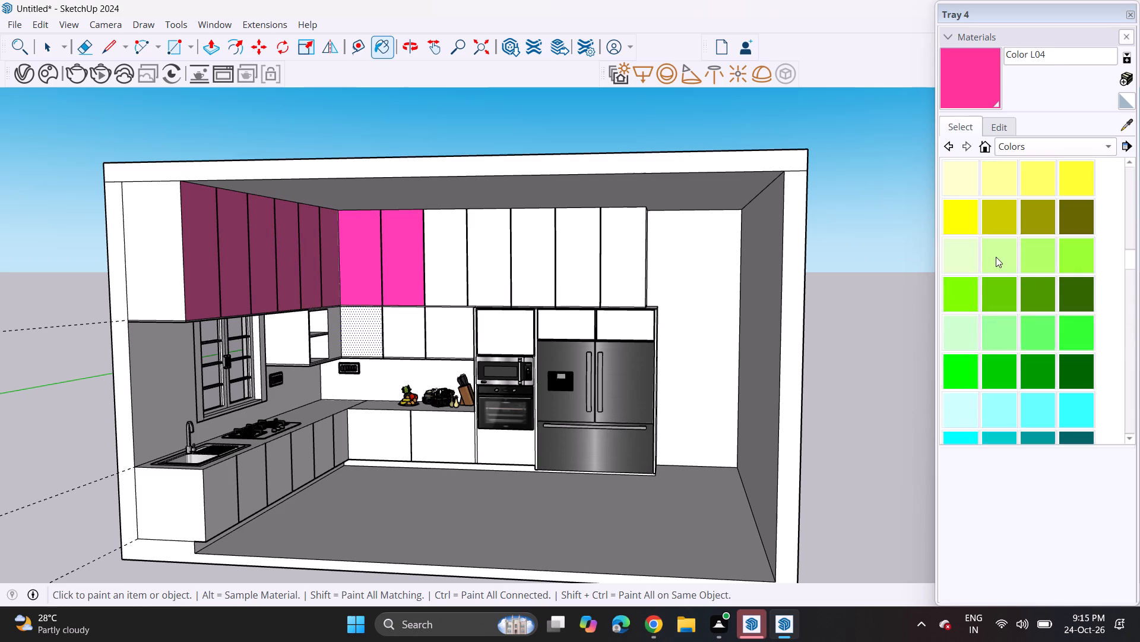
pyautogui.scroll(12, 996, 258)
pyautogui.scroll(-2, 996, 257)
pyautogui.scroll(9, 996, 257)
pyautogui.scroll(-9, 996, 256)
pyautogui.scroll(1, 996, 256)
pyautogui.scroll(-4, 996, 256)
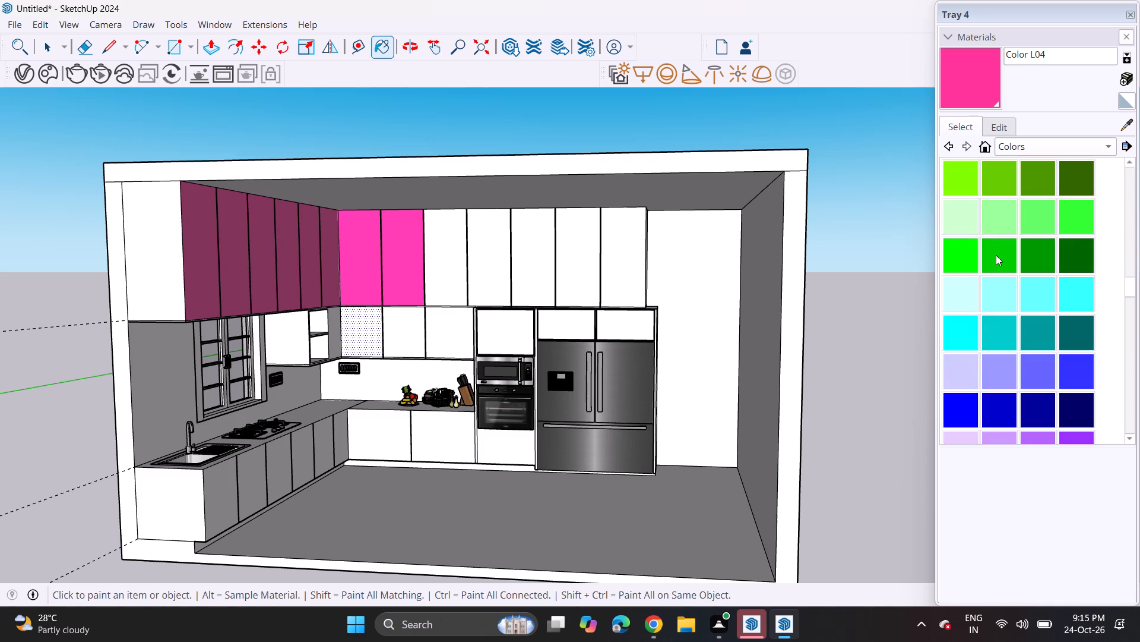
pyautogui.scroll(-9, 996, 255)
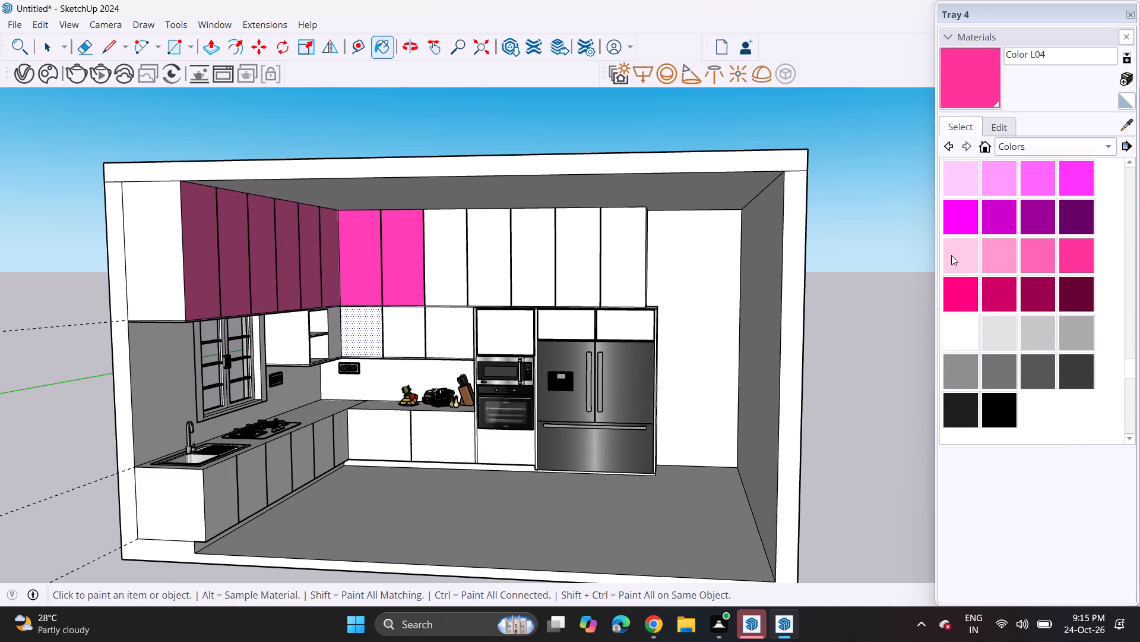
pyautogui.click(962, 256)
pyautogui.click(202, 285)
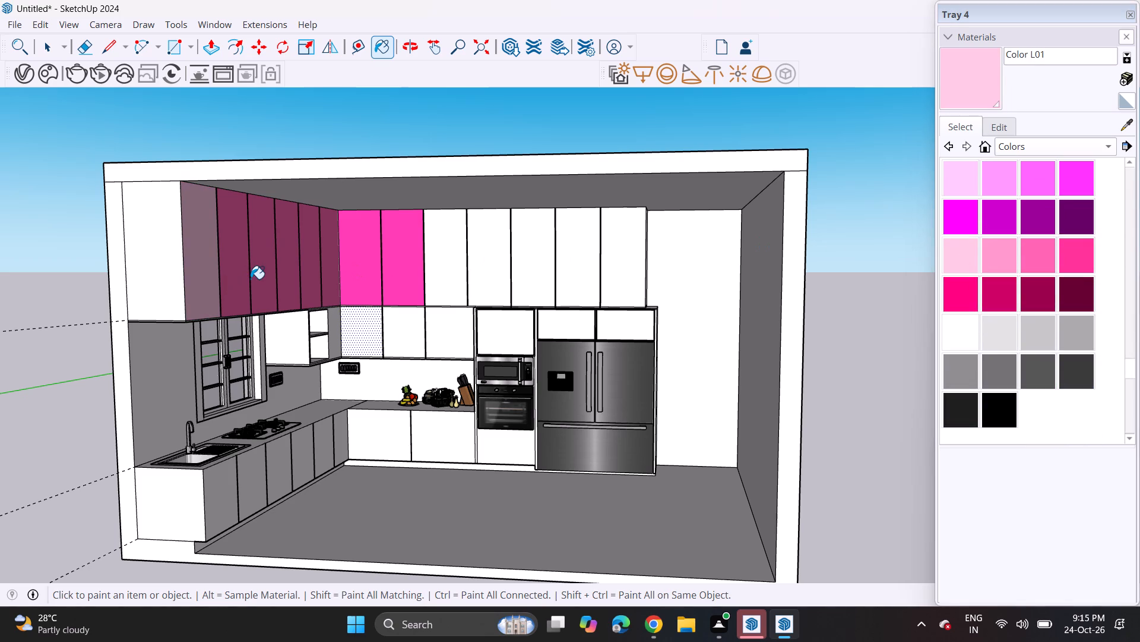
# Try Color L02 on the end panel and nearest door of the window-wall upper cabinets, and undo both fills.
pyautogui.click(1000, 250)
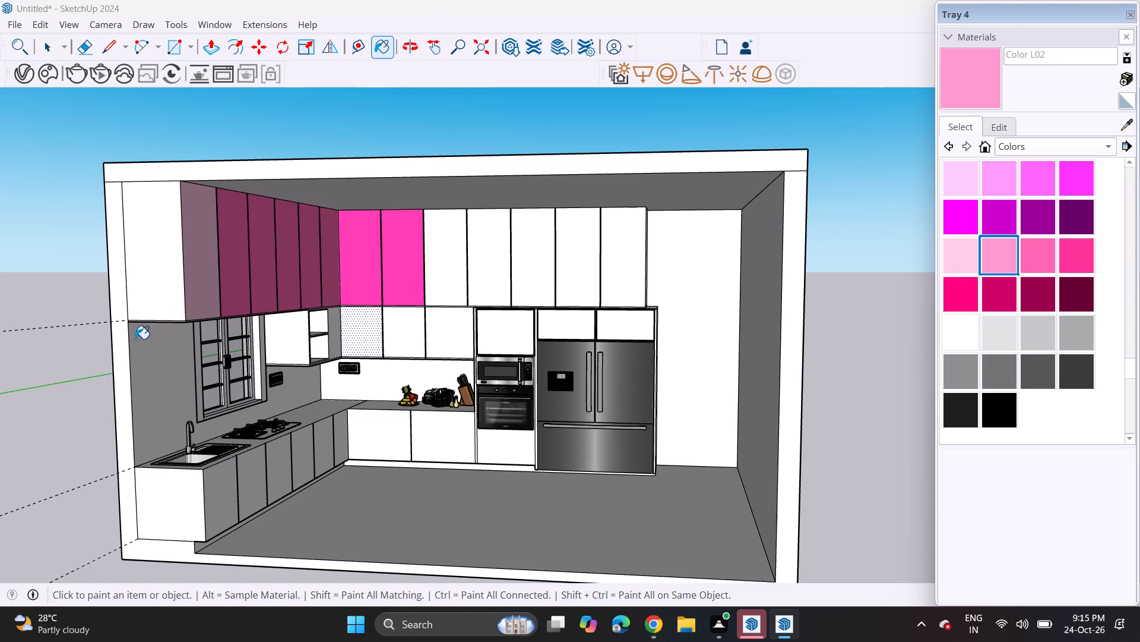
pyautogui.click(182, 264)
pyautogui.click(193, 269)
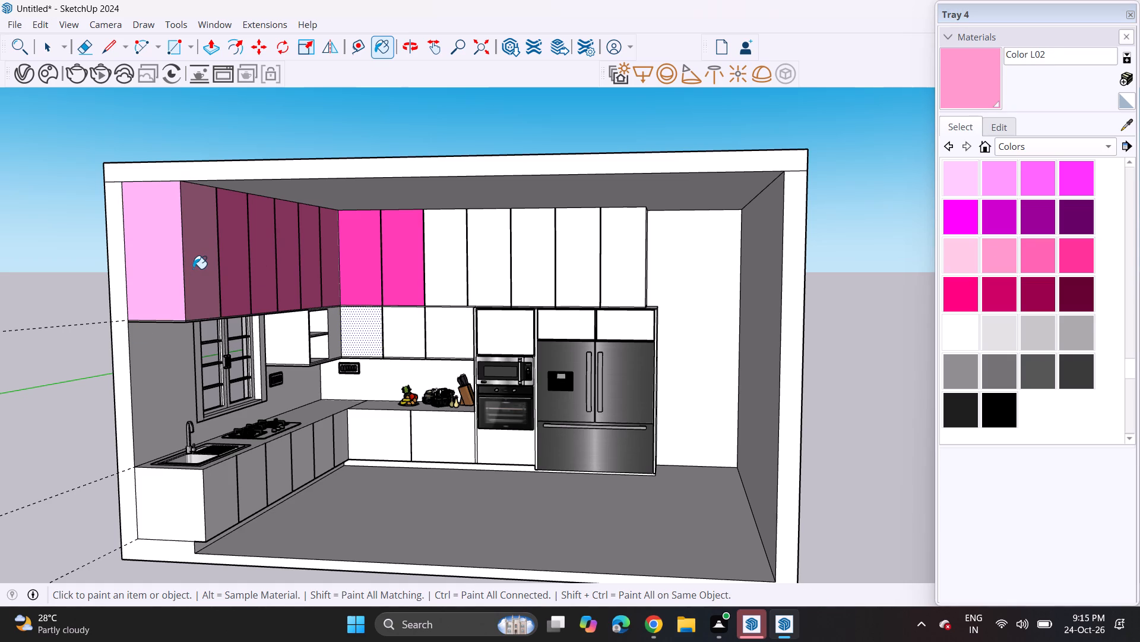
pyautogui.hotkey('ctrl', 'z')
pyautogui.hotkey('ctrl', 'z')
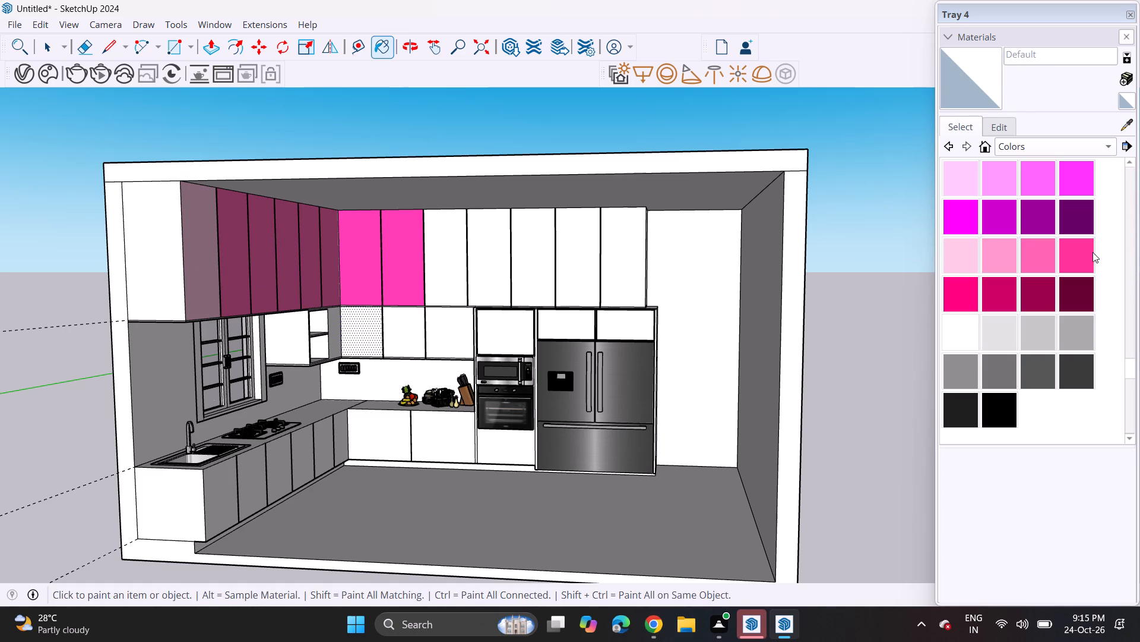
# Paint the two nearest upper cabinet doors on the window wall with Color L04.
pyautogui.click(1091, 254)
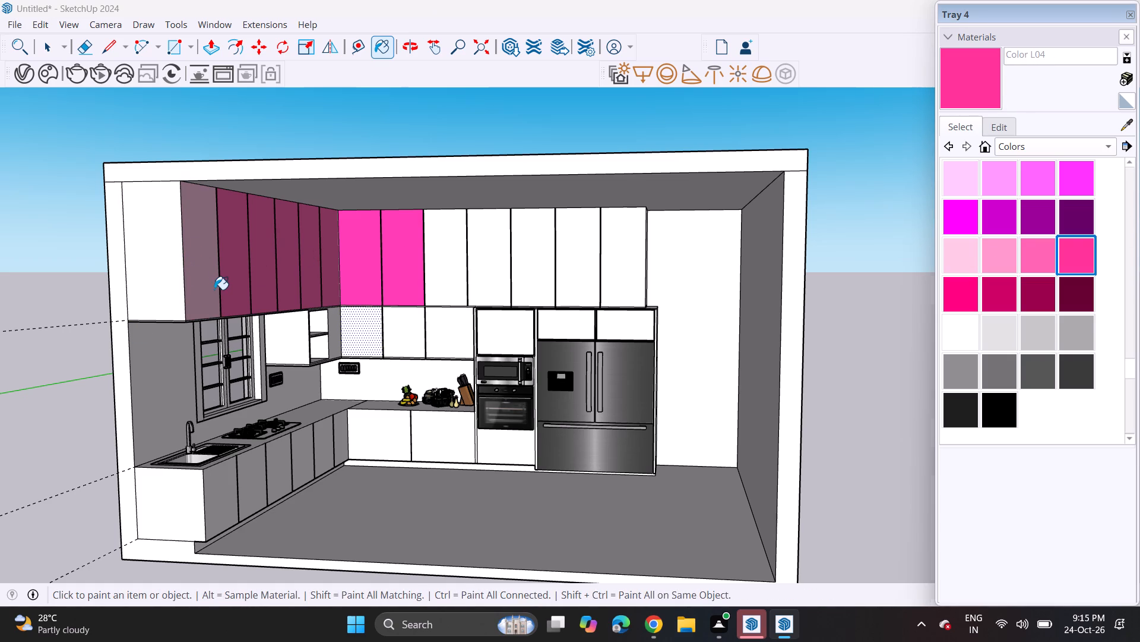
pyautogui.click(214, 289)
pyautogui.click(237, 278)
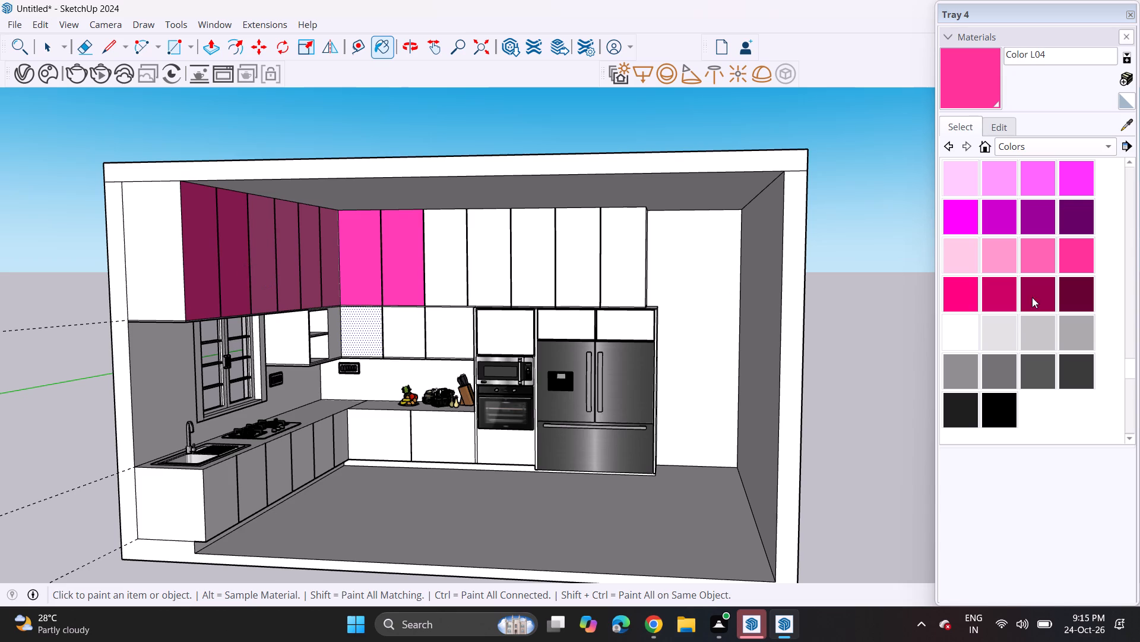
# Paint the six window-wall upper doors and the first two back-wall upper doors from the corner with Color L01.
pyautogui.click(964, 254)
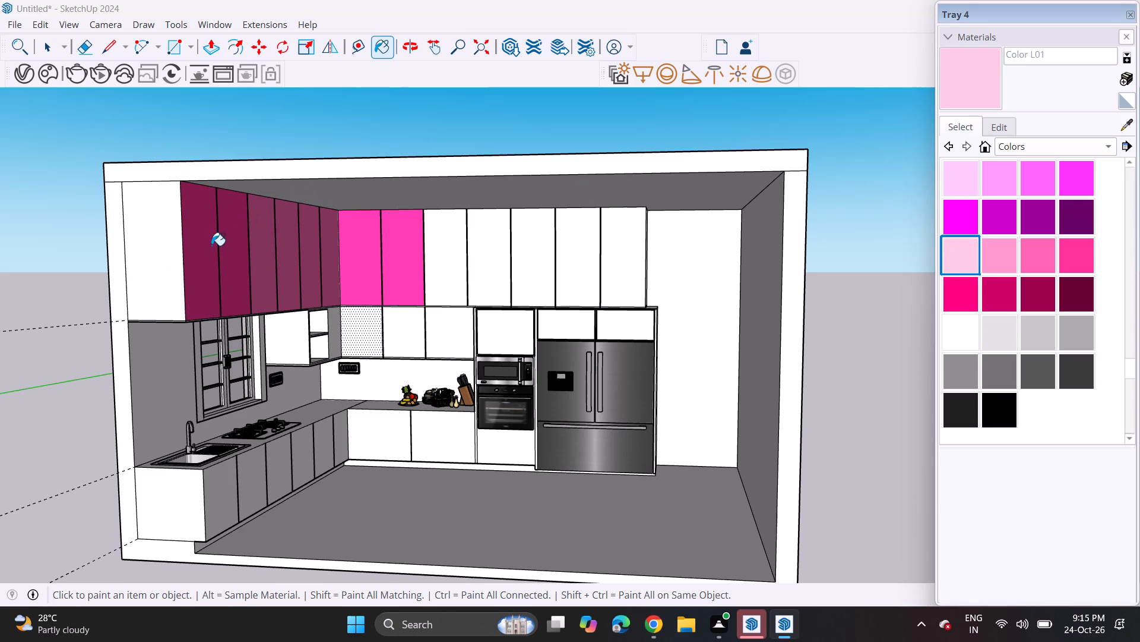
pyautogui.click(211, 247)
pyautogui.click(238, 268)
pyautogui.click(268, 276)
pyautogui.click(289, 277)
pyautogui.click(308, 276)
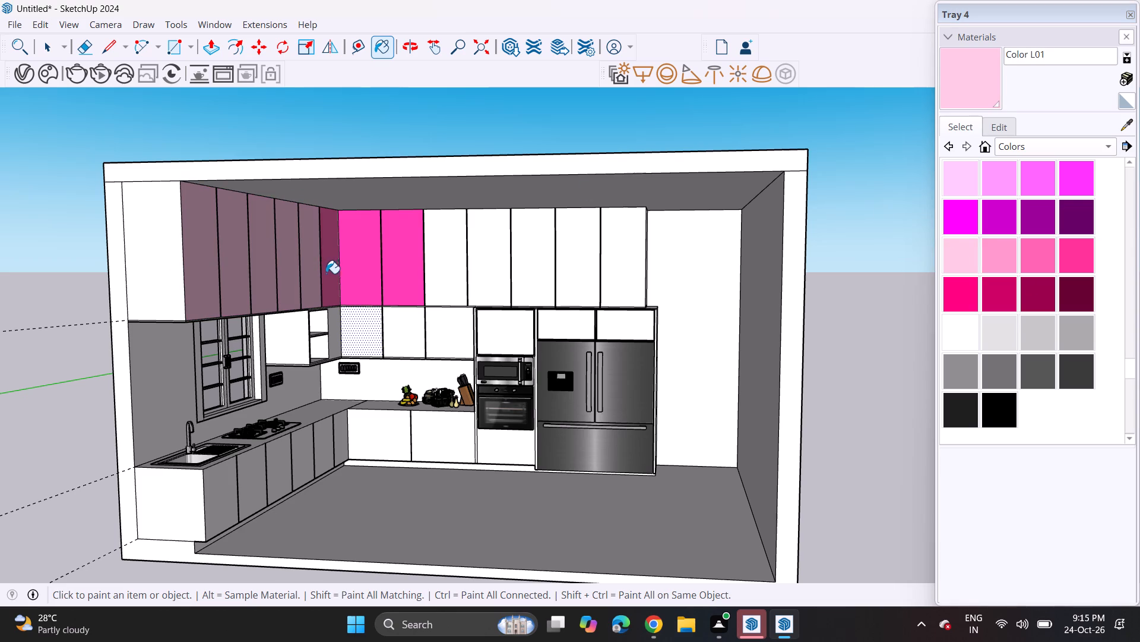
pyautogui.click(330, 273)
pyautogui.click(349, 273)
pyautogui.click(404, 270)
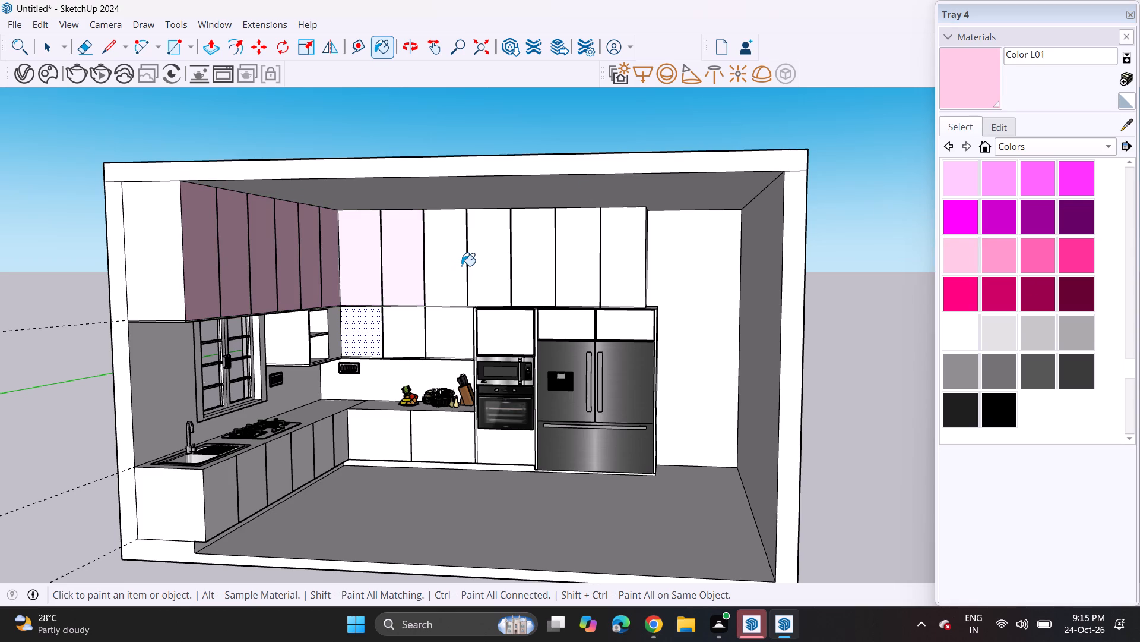
# Paint the six upper cabinet doors on the window wall with Color L03.
pyautogui.click(1033, 258)
pyautogui.click(199, 277)
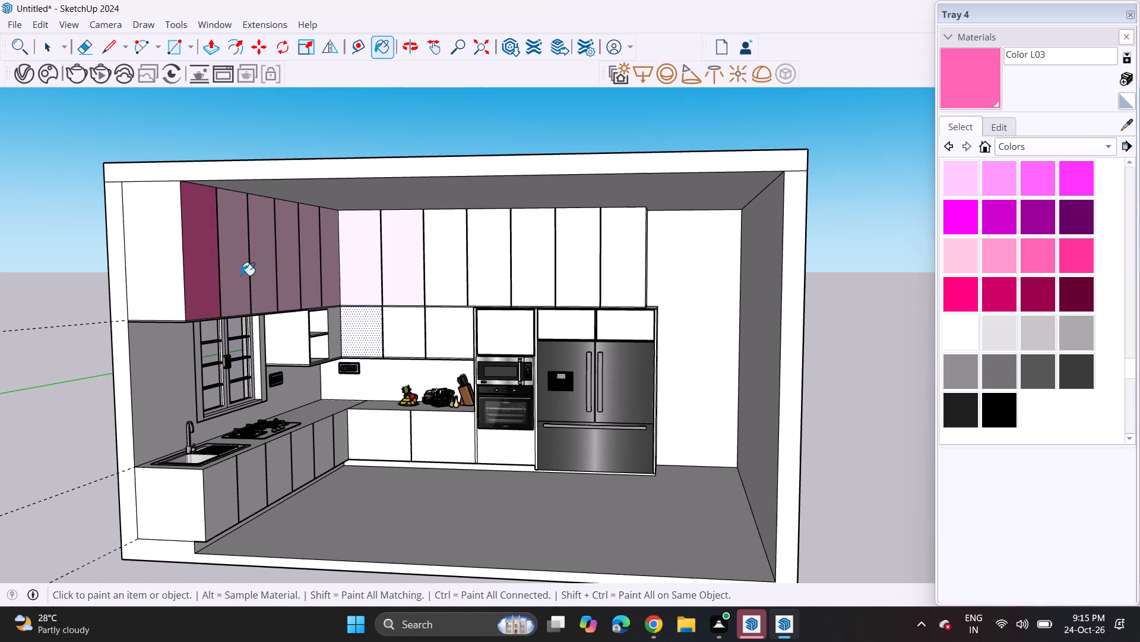
pyautogui.click(235, 271)
pyautogui.click(263, 271)
pyautogui.click(293, 263)
pyautogui.click(309, 266)
pyautogui.click(321, 266)
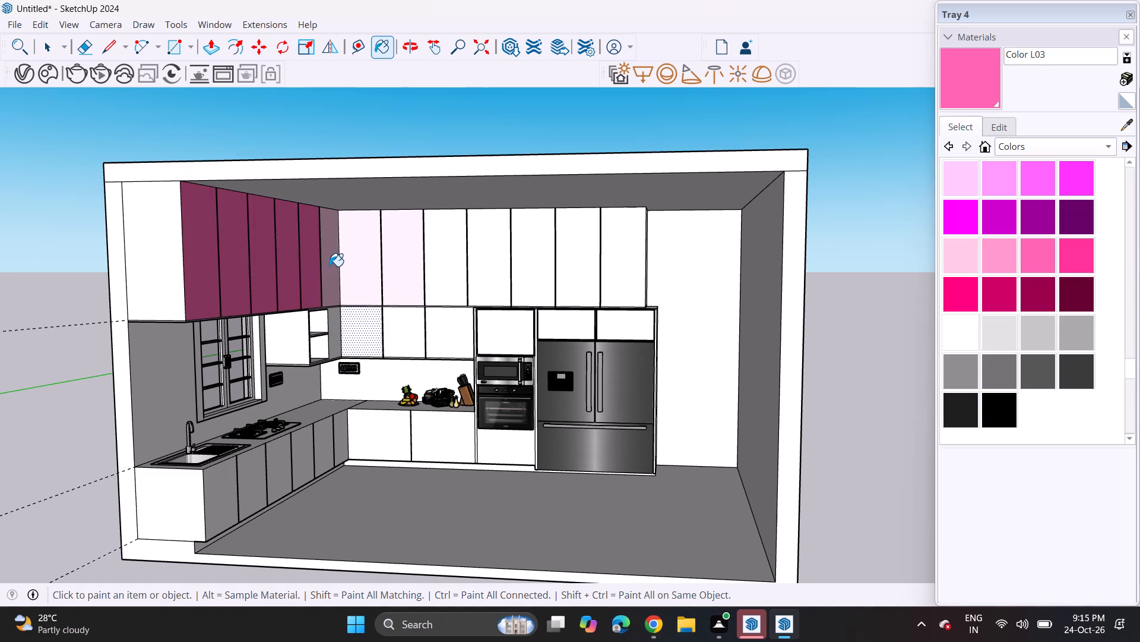
pyautogui.click(330, 266)
# Paint all seven top-row upper cabinet doors on the back wall with Color L03.
pyautogui.click(357, 267)
pyautogui.click(388, 265)
pyautogui.click(441, 267)
pyautogui.click(492, 269)
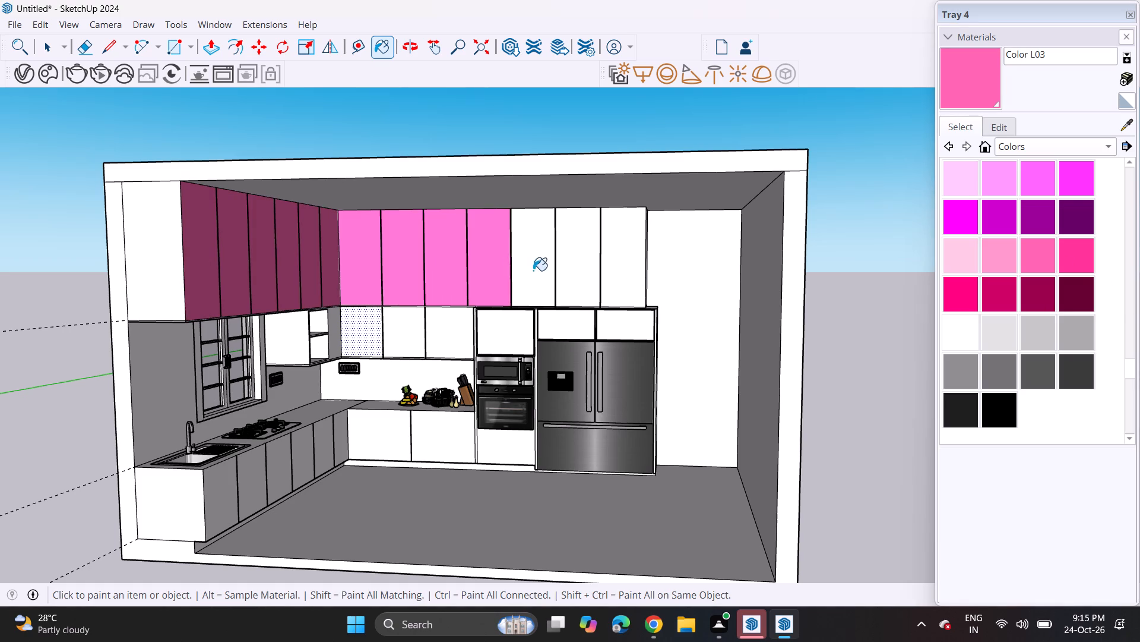
pyautogui.click(533, 270)
pyautogui.click(571, 272)
pyautogui.click(615, 271)
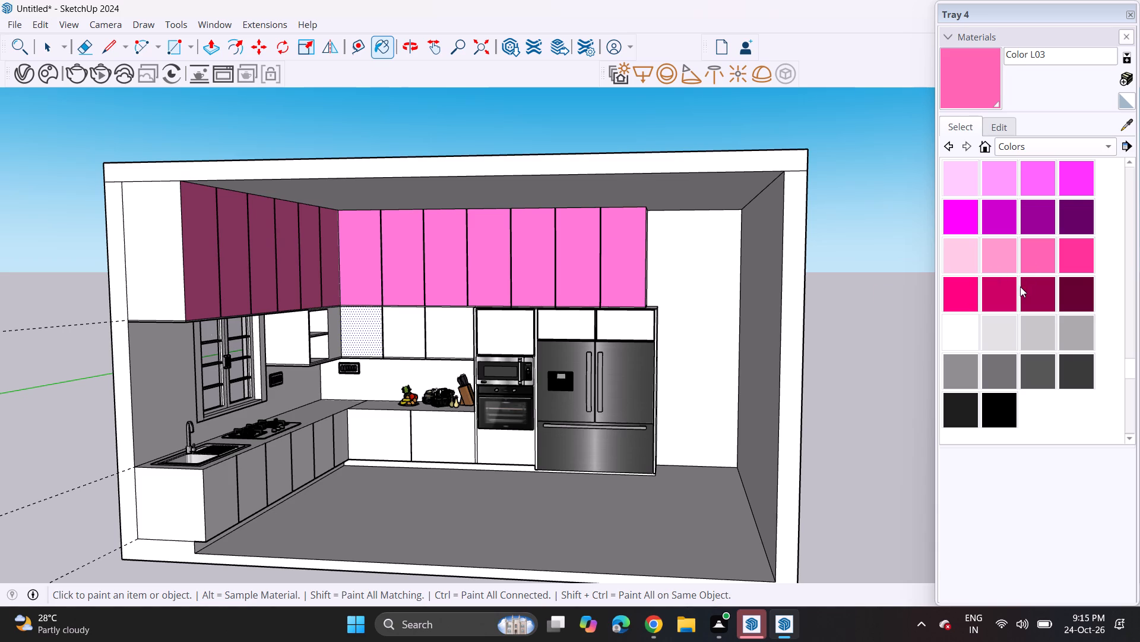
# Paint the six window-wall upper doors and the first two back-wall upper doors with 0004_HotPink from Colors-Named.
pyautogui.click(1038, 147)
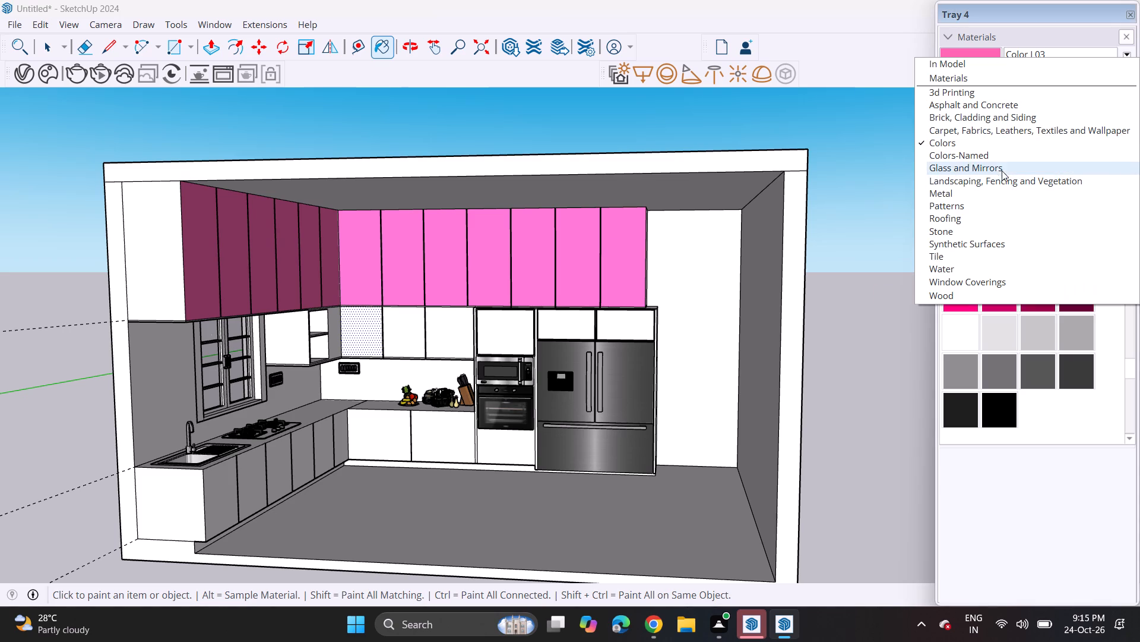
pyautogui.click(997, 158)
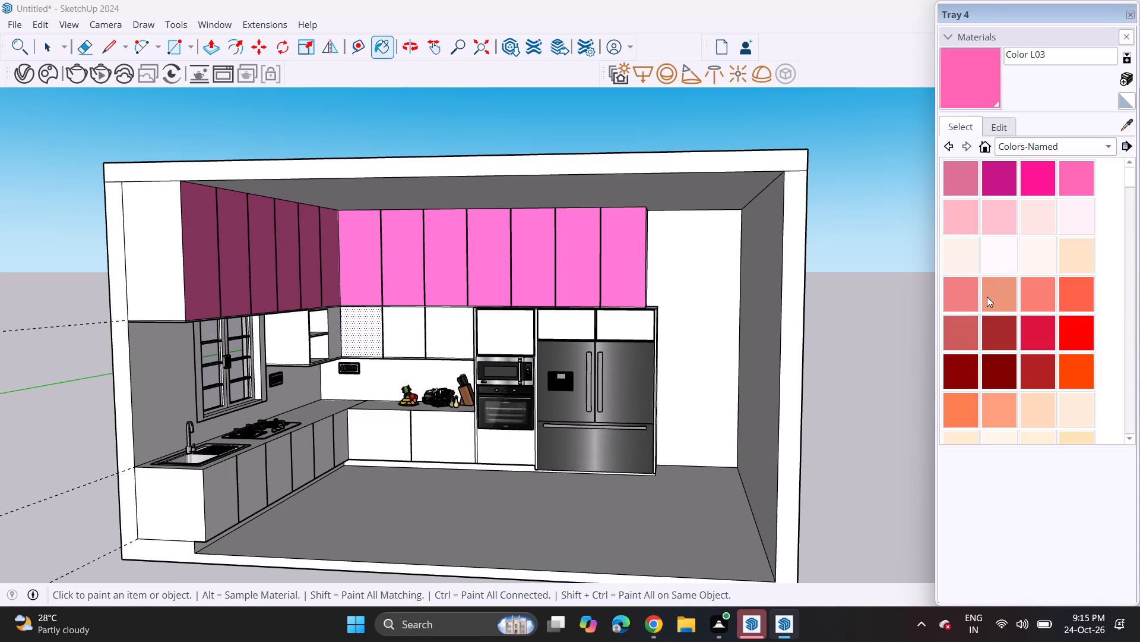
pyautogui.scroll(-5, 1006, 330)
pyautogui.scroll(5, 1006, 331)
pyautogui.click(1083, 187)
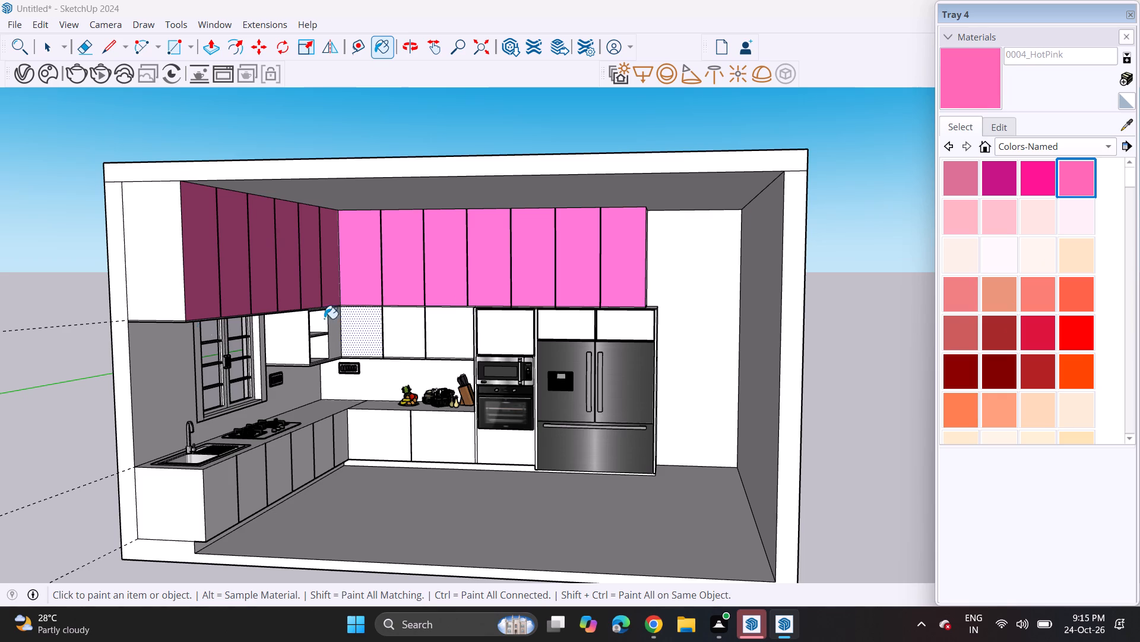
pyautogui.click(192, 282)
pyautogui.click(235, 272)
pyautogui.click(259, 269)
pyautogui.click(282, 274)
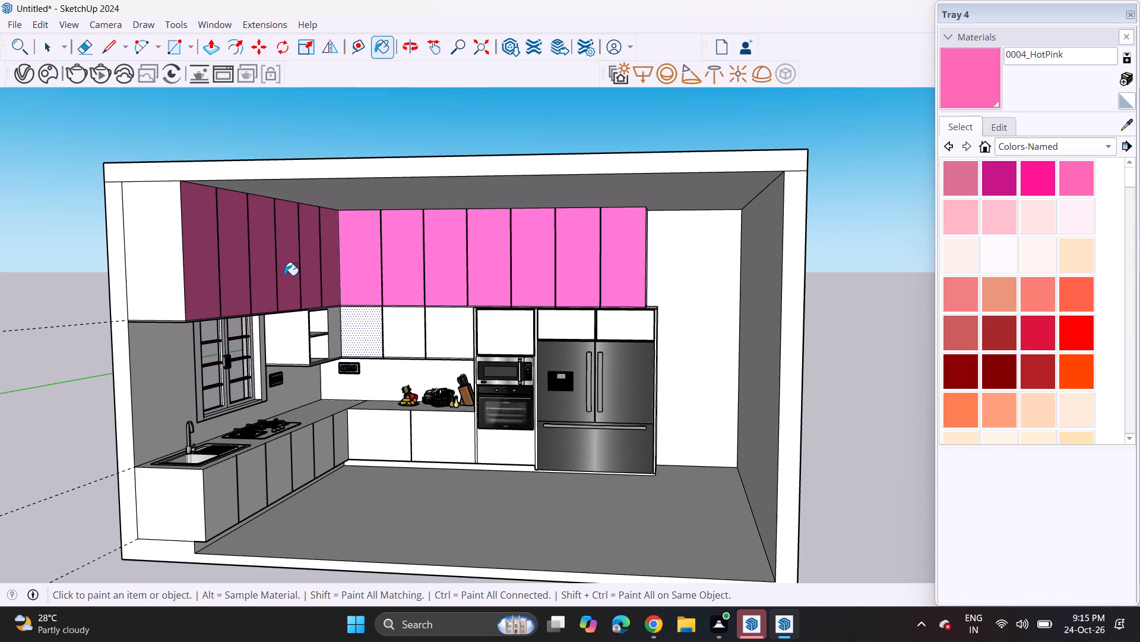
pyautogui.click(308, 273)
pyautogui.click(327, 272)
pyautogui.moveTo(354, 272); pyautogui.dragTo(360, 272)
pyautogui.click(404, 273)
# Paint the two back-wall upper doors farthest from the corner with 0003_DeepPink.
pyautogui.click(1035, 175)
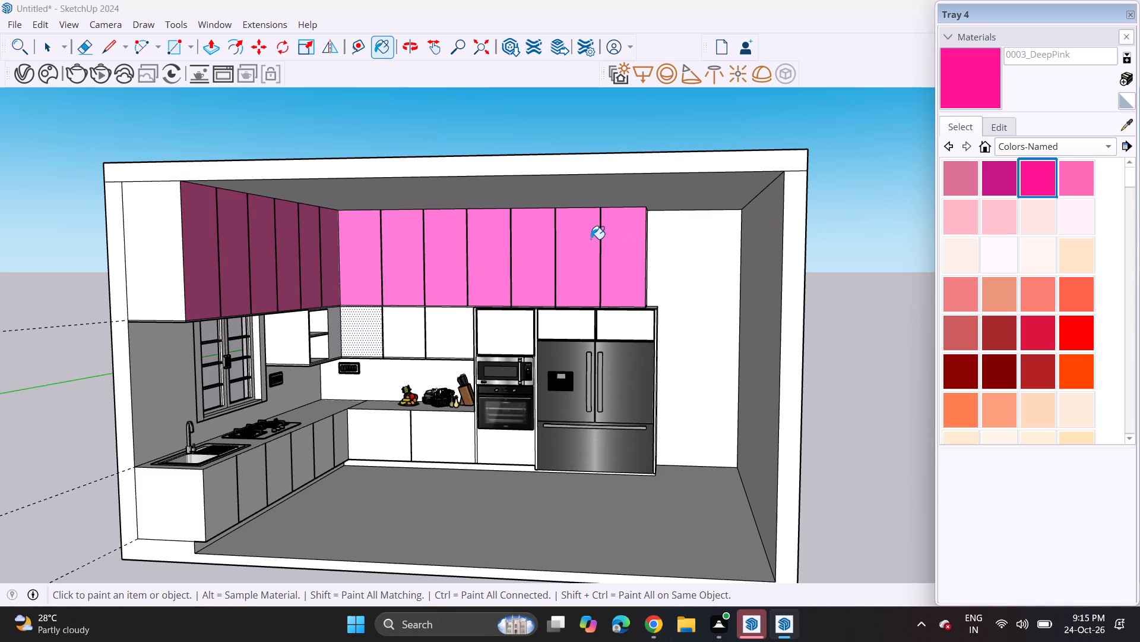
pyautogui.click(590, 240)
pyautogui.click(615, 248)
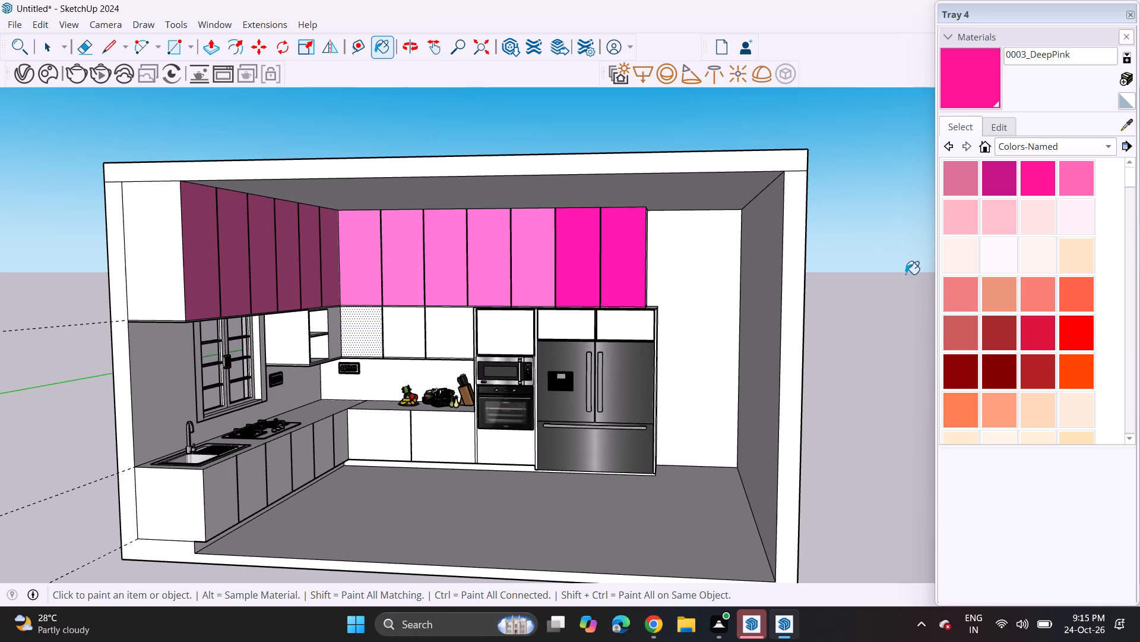
# Paint the two back-wall upper doors farthest from the corner with 0005_LightPink.
pyautogui.click(970, 215)
pyautogui.click(641, 259)
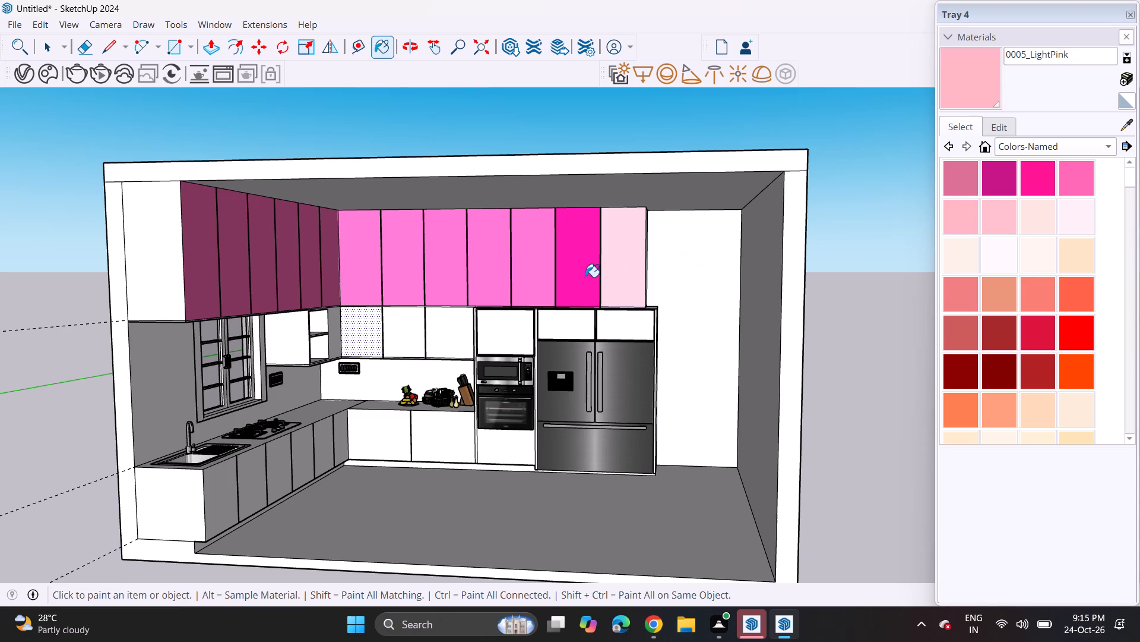
pyautogui.click(585, 277)
# Edit the 0005_LightPink material, lowering its brightness slightly to a dustier pink.
pyautogui.click(1009, 126)
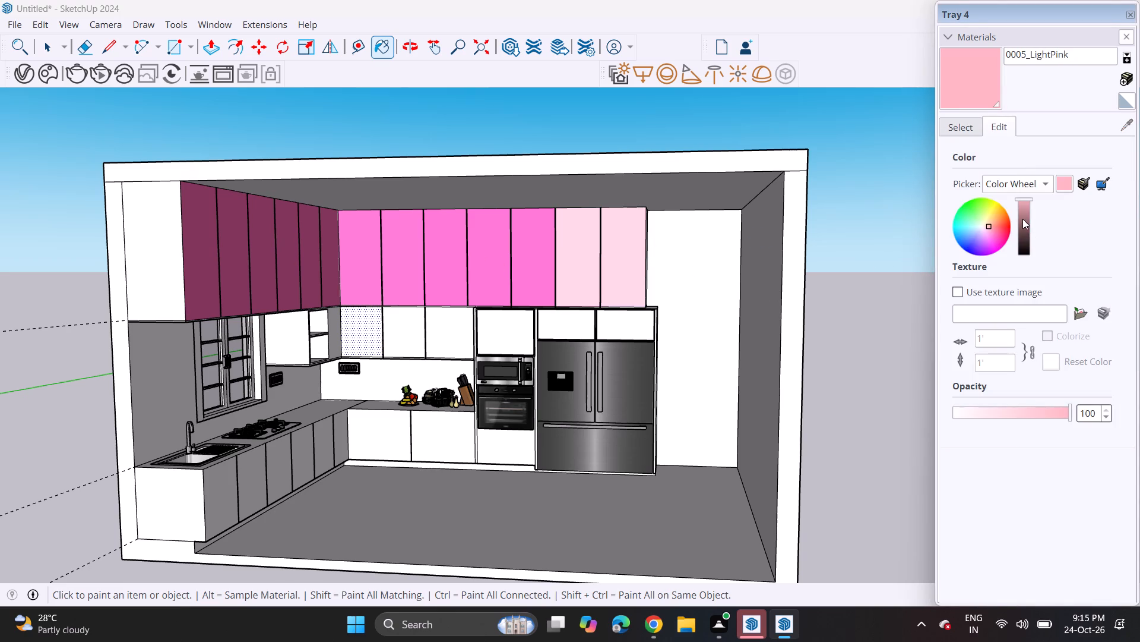
pyautogui.click(1023, 209)
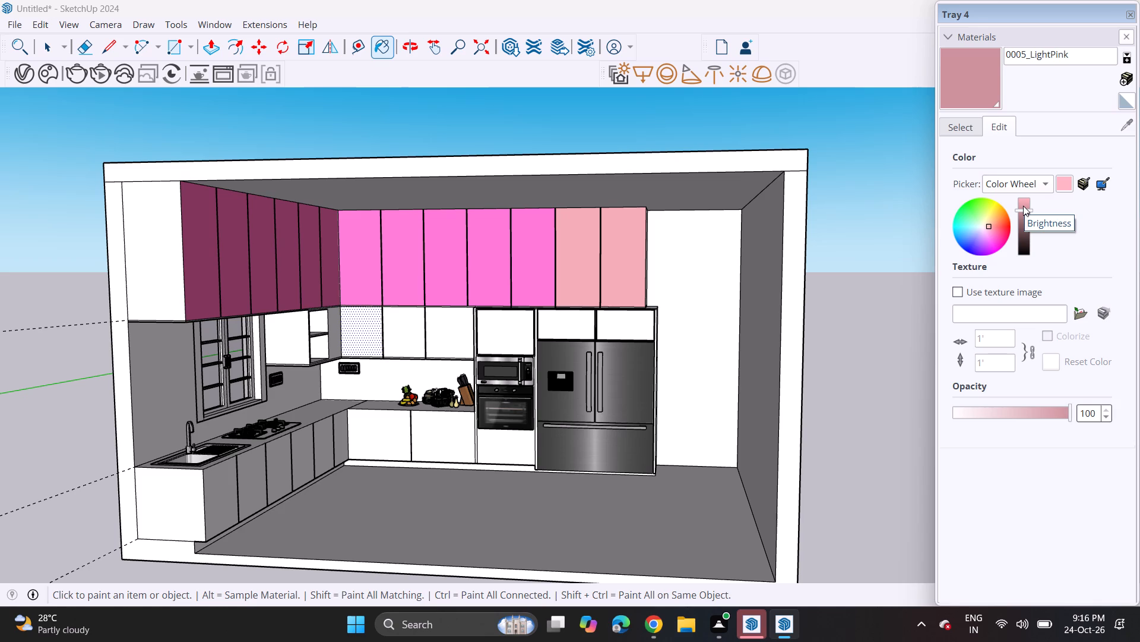
pyautogui.click(1023, 206)
pyautogui.click(1022, 217)
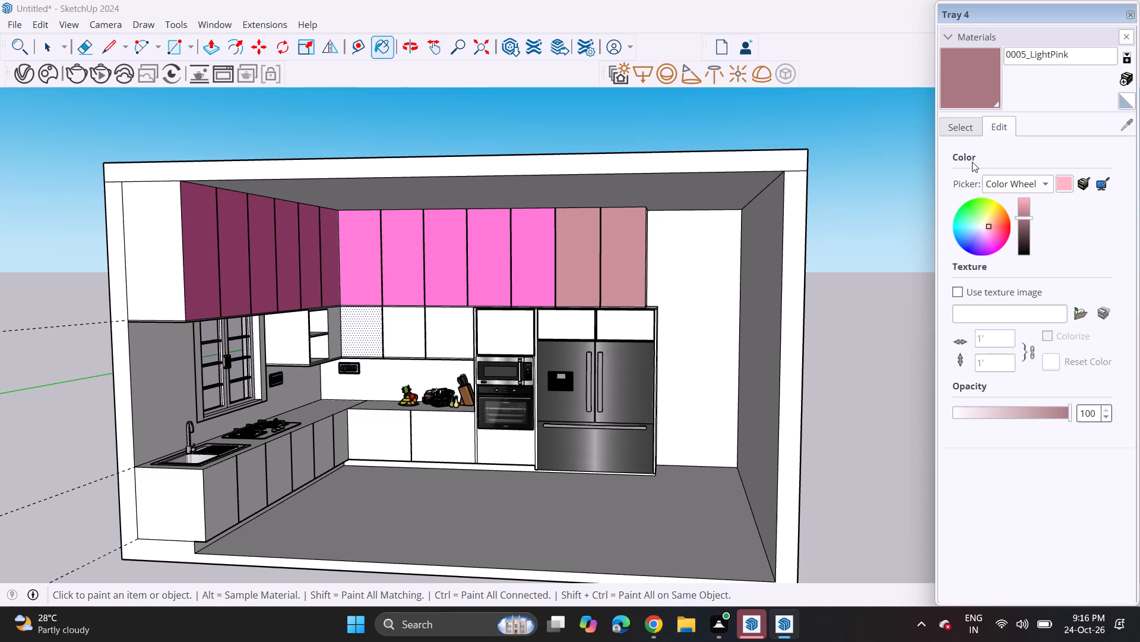
pyautogui.click(1021, 209)
pyautogui.click(964, 87)
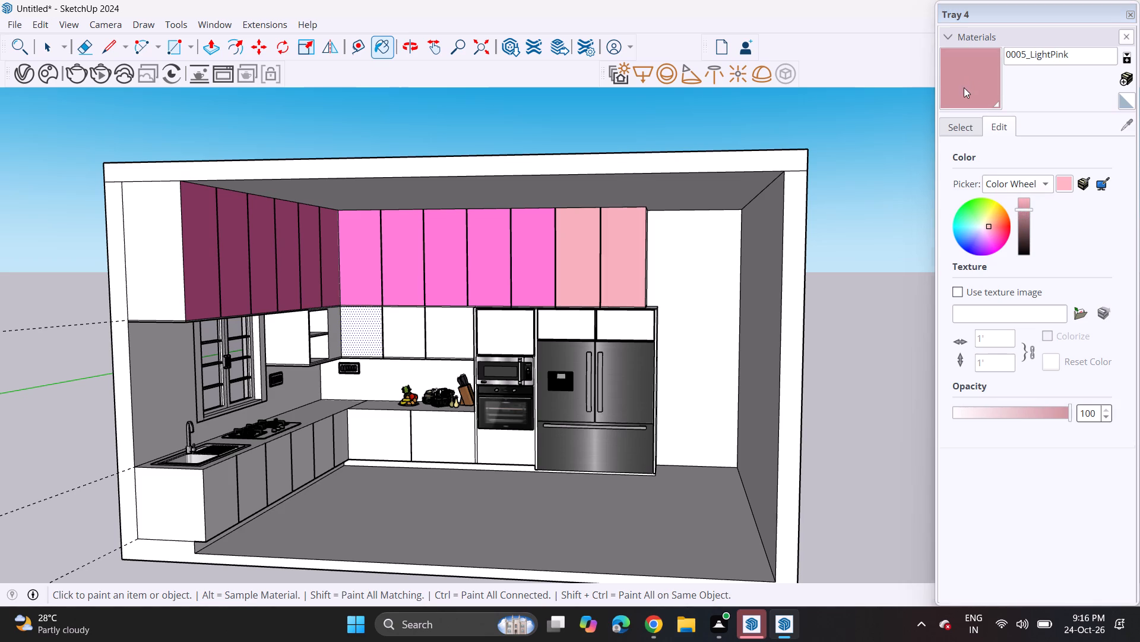
# Paint the remaining five back-wall upper doors with the darkened 0005_LightPink.
pyautogui.click(534, 275)
pyautogui.click(495, 267)
pyautogui.click(457, 265)
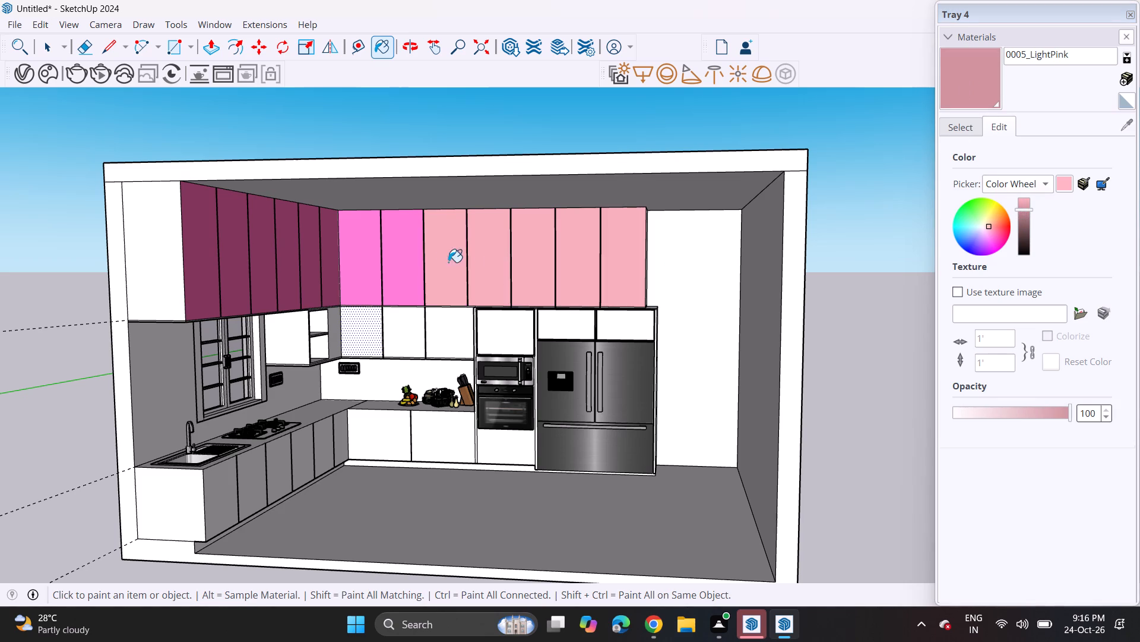
pyautogui.click(414, 258)
pyautogui.click(369, 267)
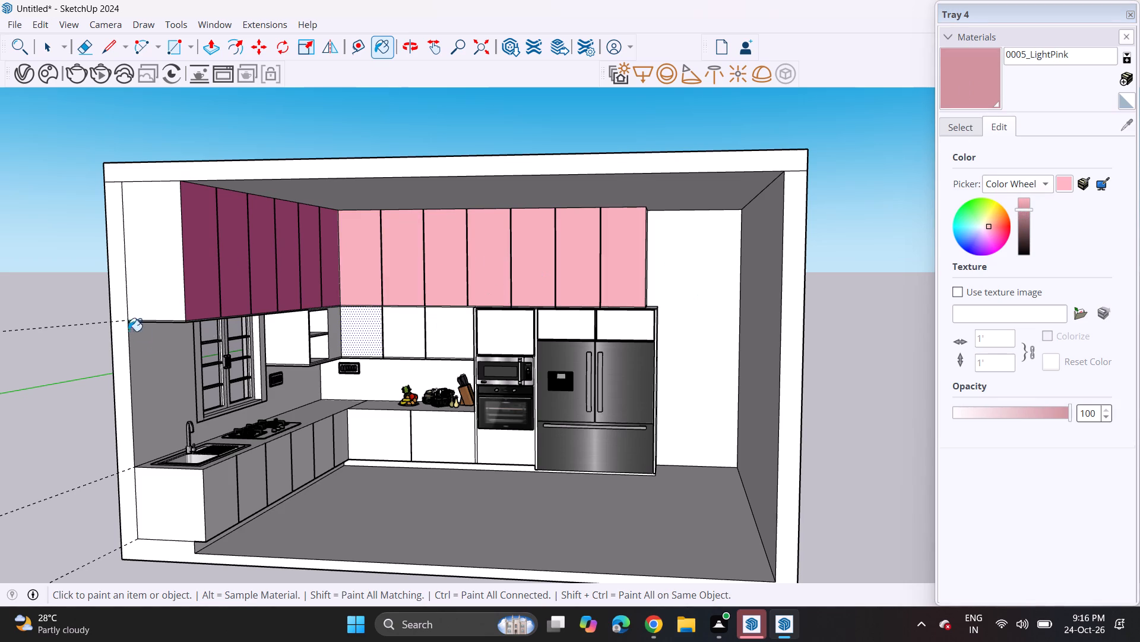
# Paint the six upper cabinet doors on the window wall with 0005_LightPink.
pyautogui.click(194, 269)
pyautogui.click(226, 266)
pyautogui.click(267, 262)
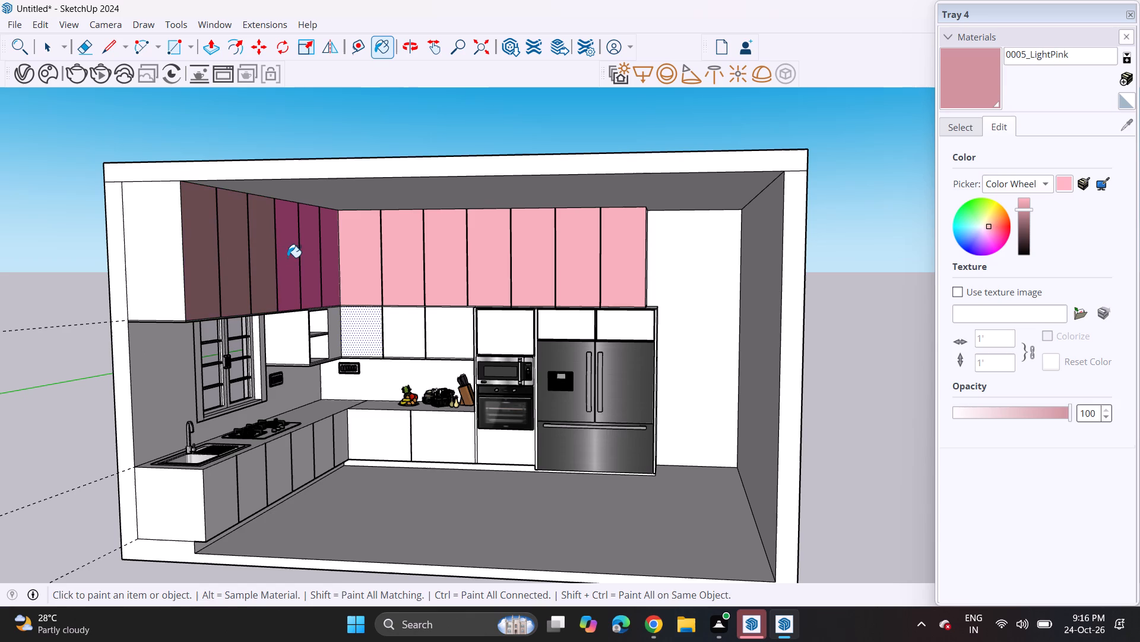
pyautogui.click(290, 257)
pyautogui.click(308, 262)
pyautogui.click(328, 267)
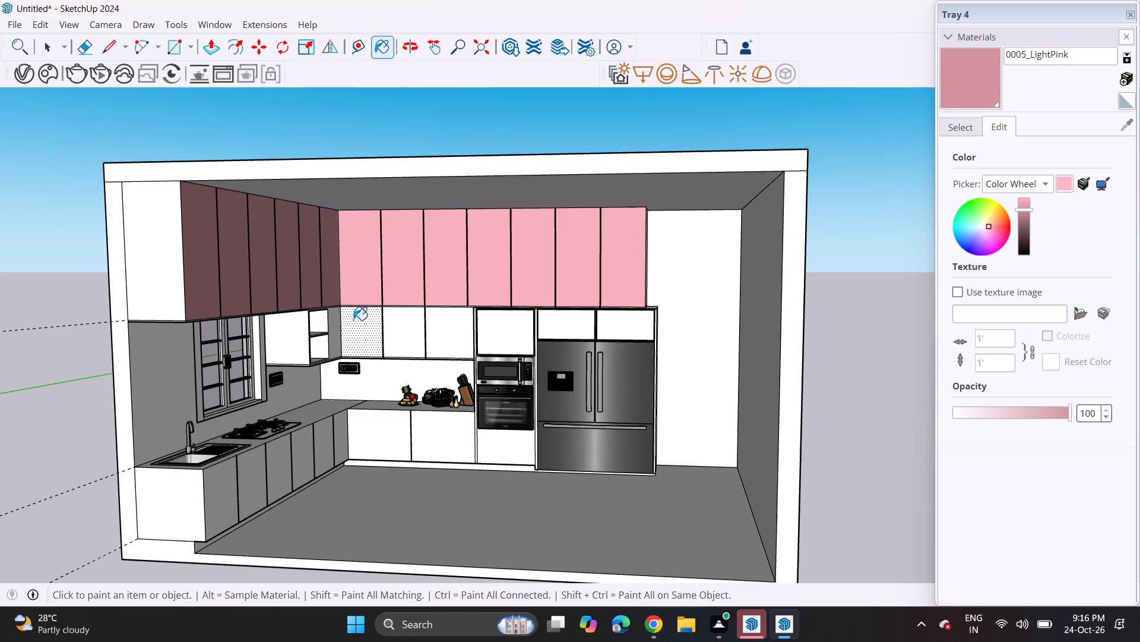
# Paint the two back-wall base cabinet doors and the panel below the oven with 0005_LightPink.
pyautogui.click(385, 449)
pyautogui.click(422, 436)
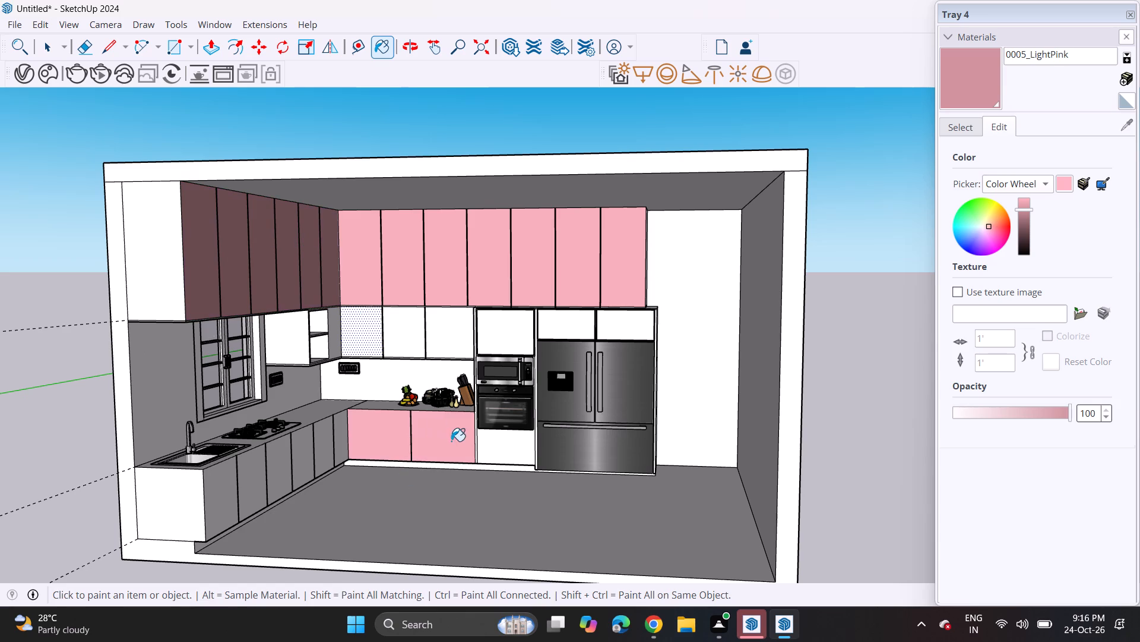
pyautogui.click(501, 451)
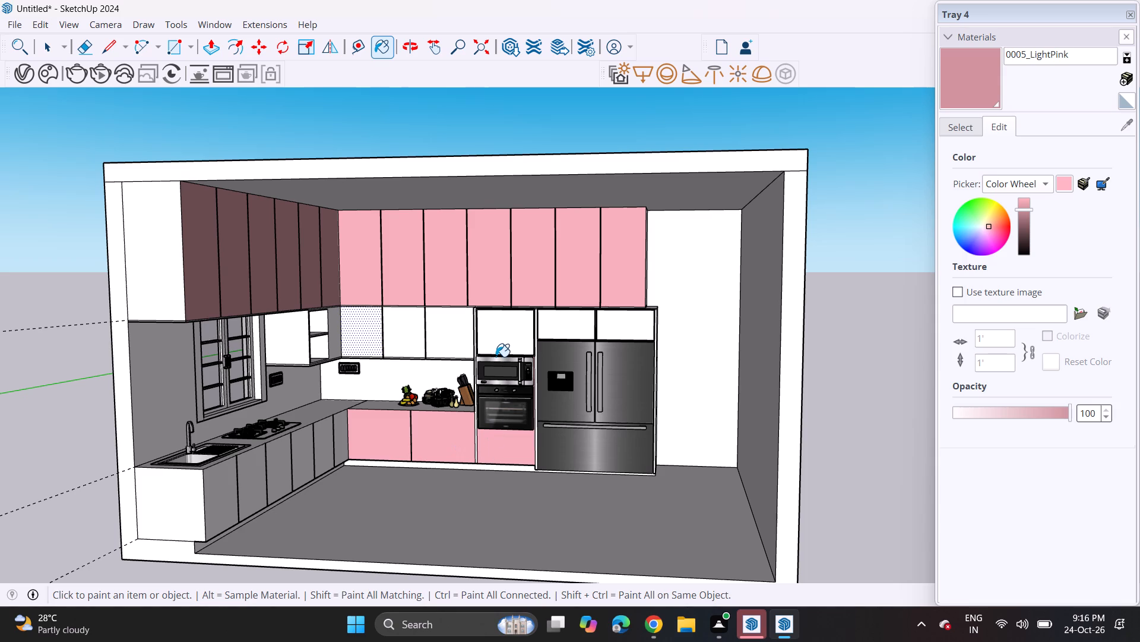
# Paint the frame strips around the oven and refrigerator units, including the top corner piece, with 0005_LightPink.
pyautogui.scroll(16, 563, 337)
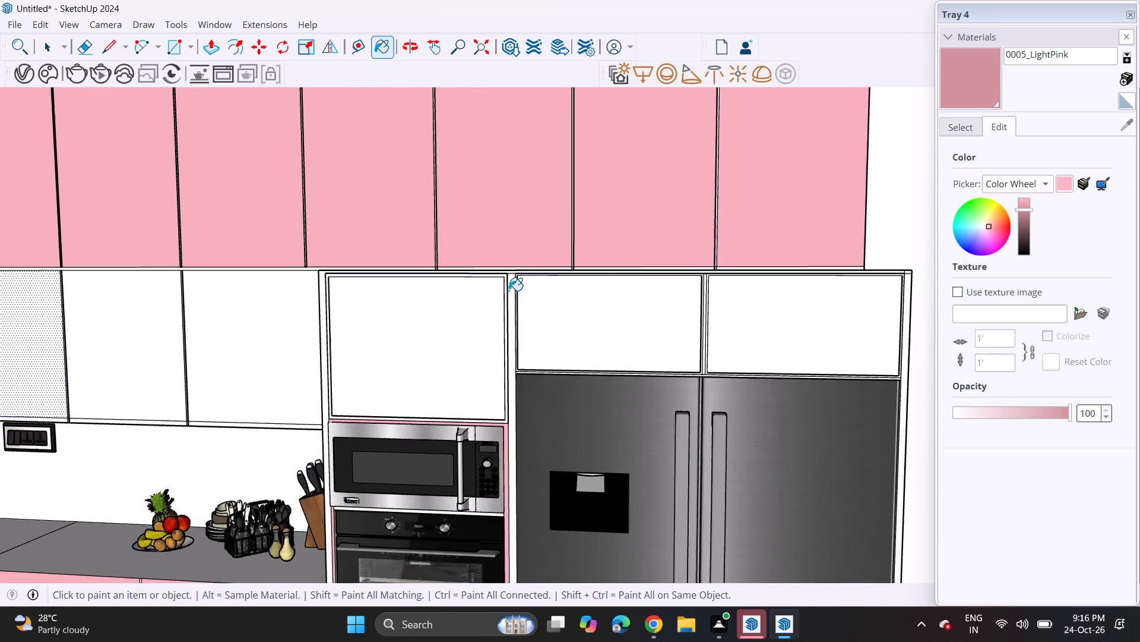
pyautogui.scroll(3, 509, 291)
pyautogui.click(516, 295)
pyautogui.scroll(3, 503, 267)
pyautogui.click(501, 253)
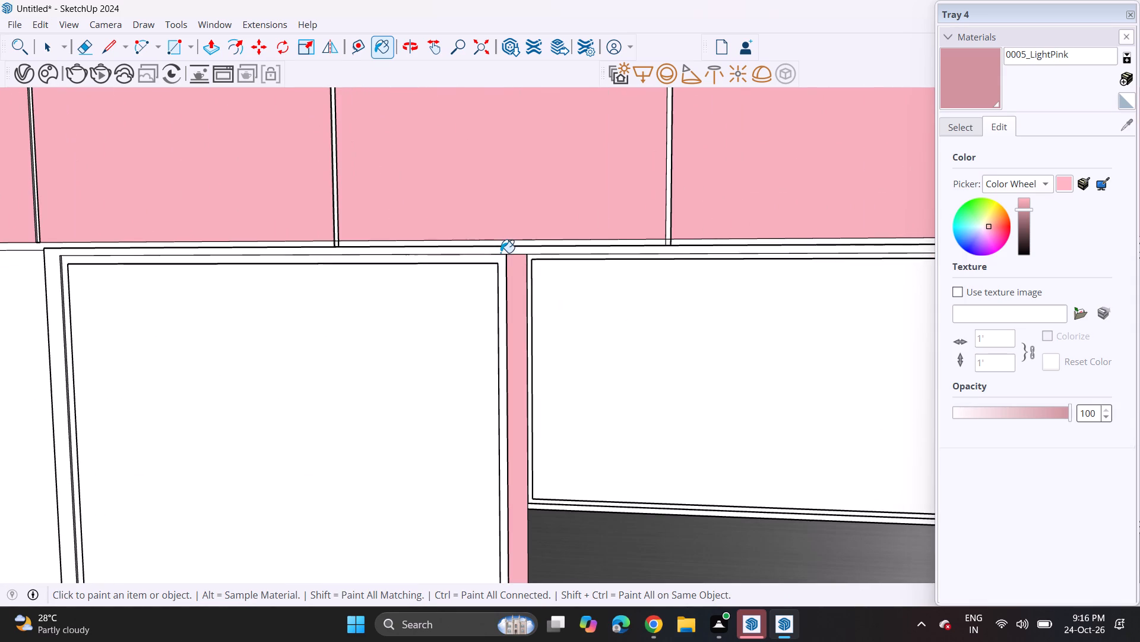
pyautogui.scroll(5, 501, 251)
pyautogui.scroll(-4, 501, 252)
pyautogui.scroll(1, 501, 252)
pyautogui.scroll(-13, 501, 252)
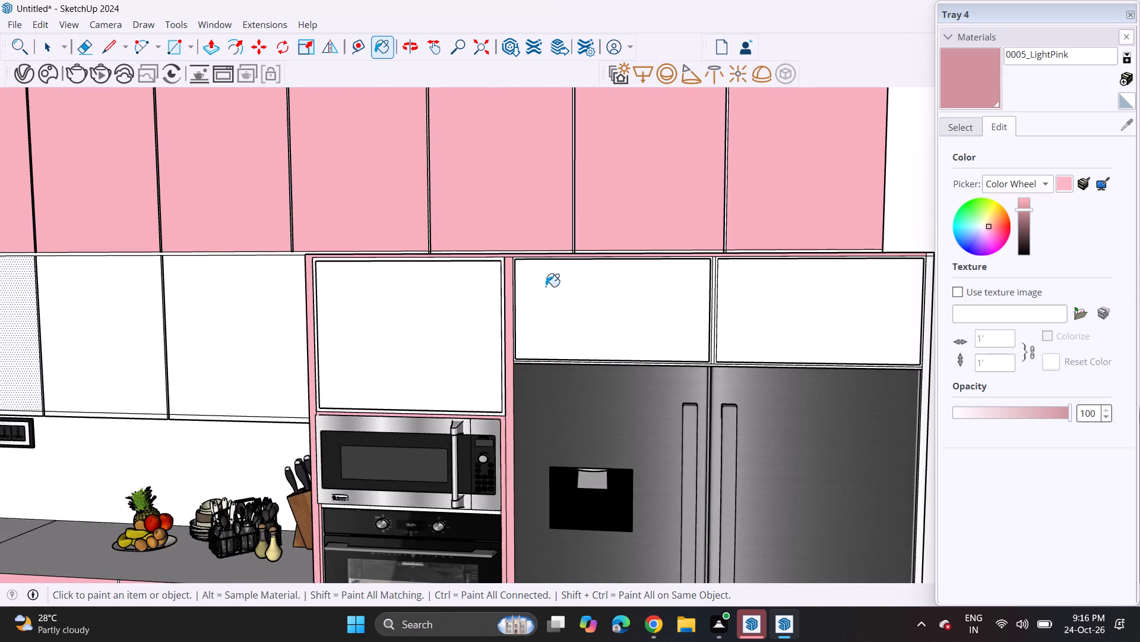
pyautogui.scroll(-5, 546, 287)
pyautogui.scroll(7, 818, 280)
pyautogui.scroll(6, 771, 263)
pyautogui.click(693, 270)
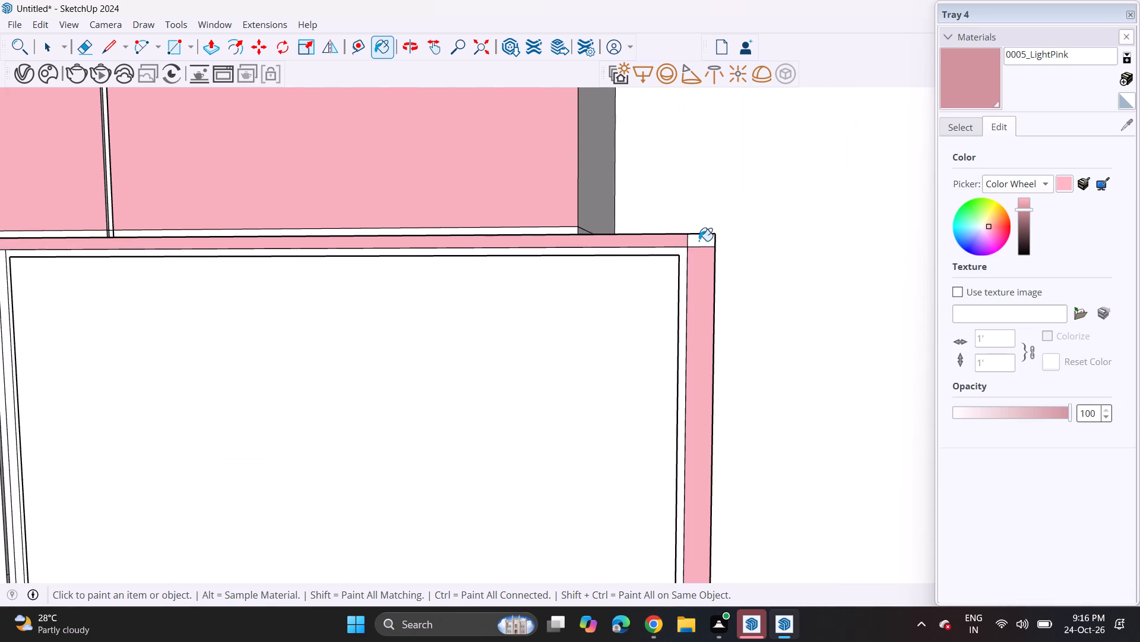
pyautogui.click(699, 241)
# Paint the six base cabinet fronts along the window wall with 0005_LightPink.
pyautogui.scroll(-6, 673, 241)
pyautogui.scroll(1, 673, 243)
pyautogui.scroll(-5, 673, 256)
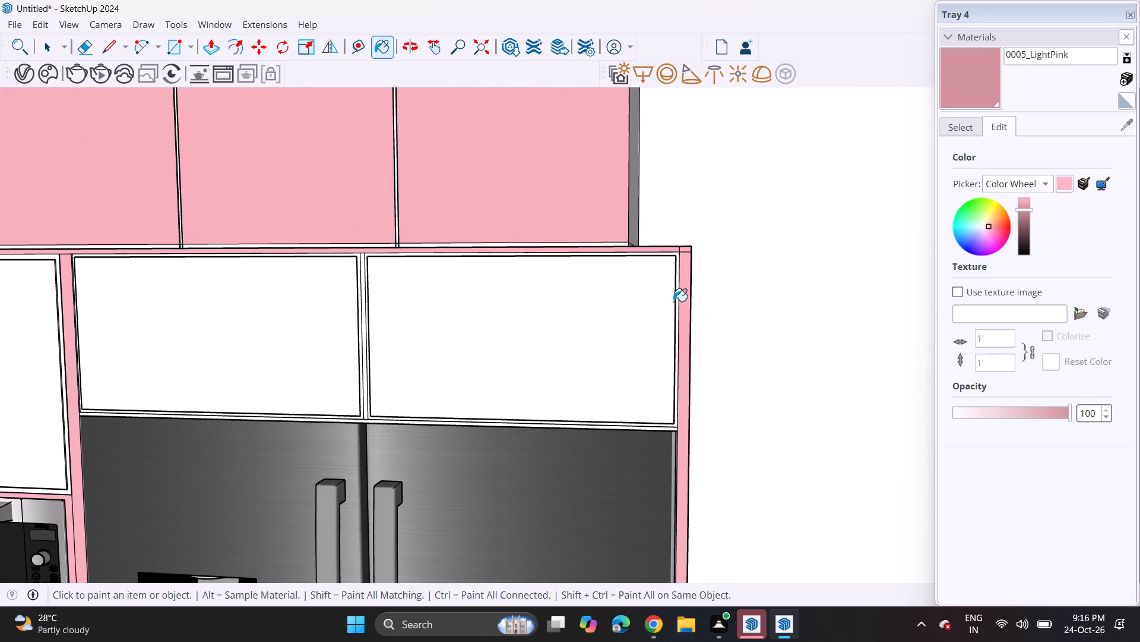
pyautogui.scroll(-16, 673, 302)
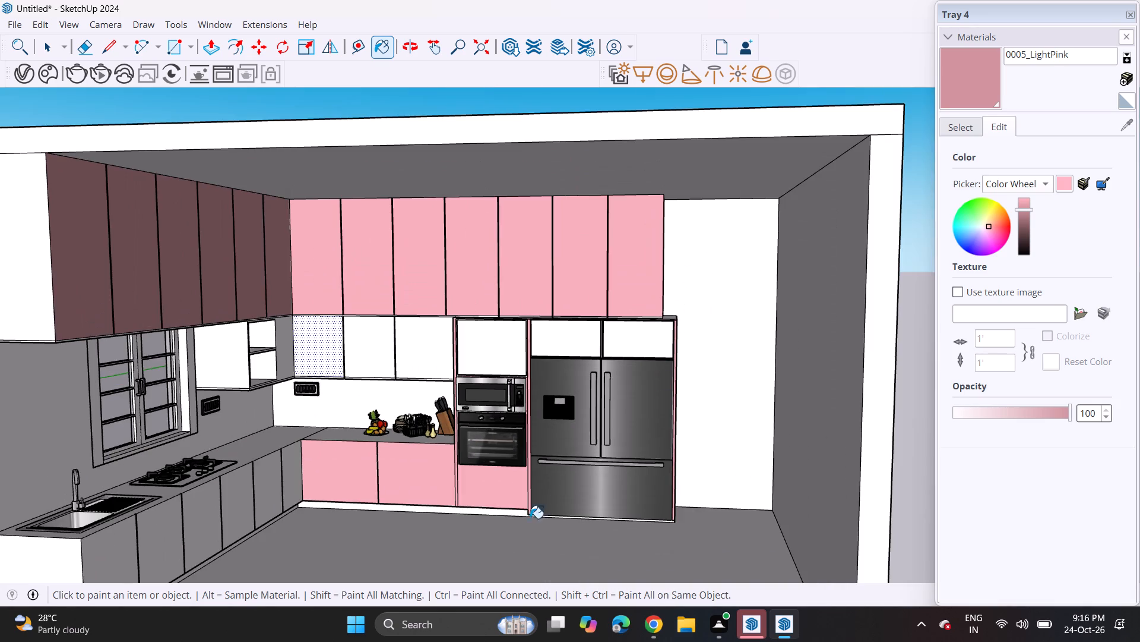
pyautogui.scroll(5, 513, 530)
pyautogui.scroll(-5, 422, 499)
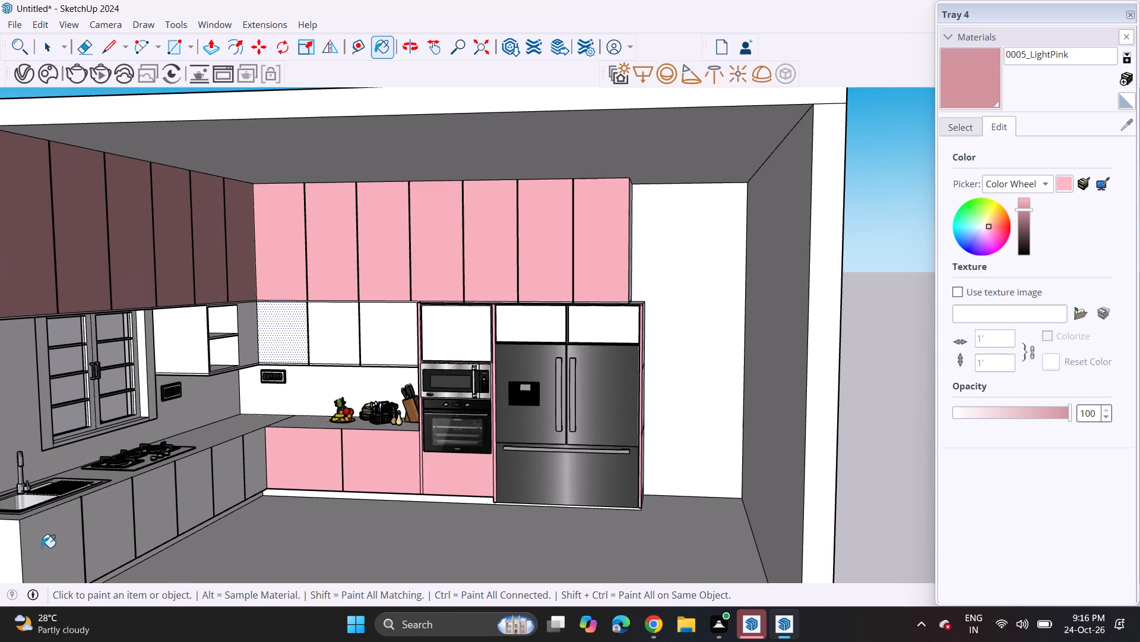
pyautogui.click(42, 548)
pyautogui.click(97, 515)
pyautogui.click(146, 499)
pyautogui.click(194, 484)
pyautogui.click(222, 472)
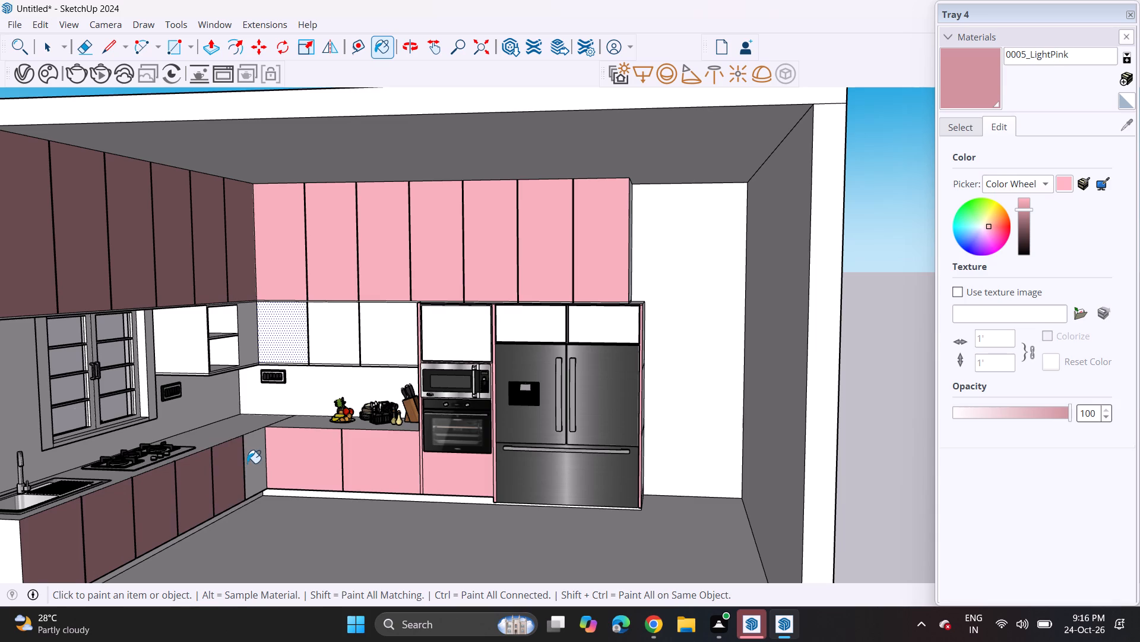
pyautogui.click(248, 463)
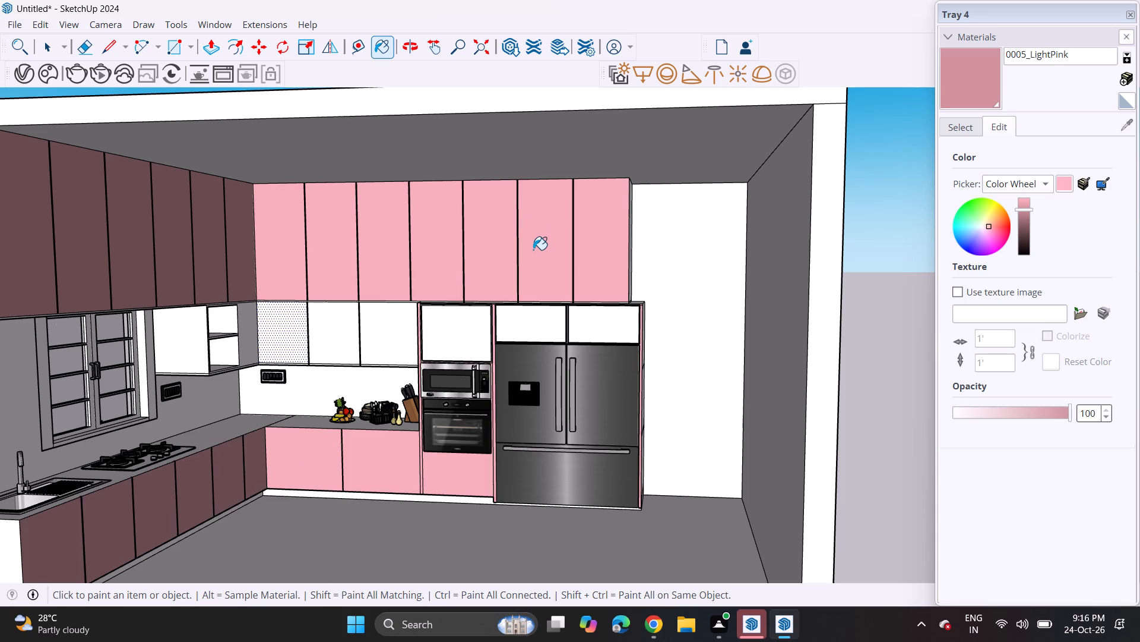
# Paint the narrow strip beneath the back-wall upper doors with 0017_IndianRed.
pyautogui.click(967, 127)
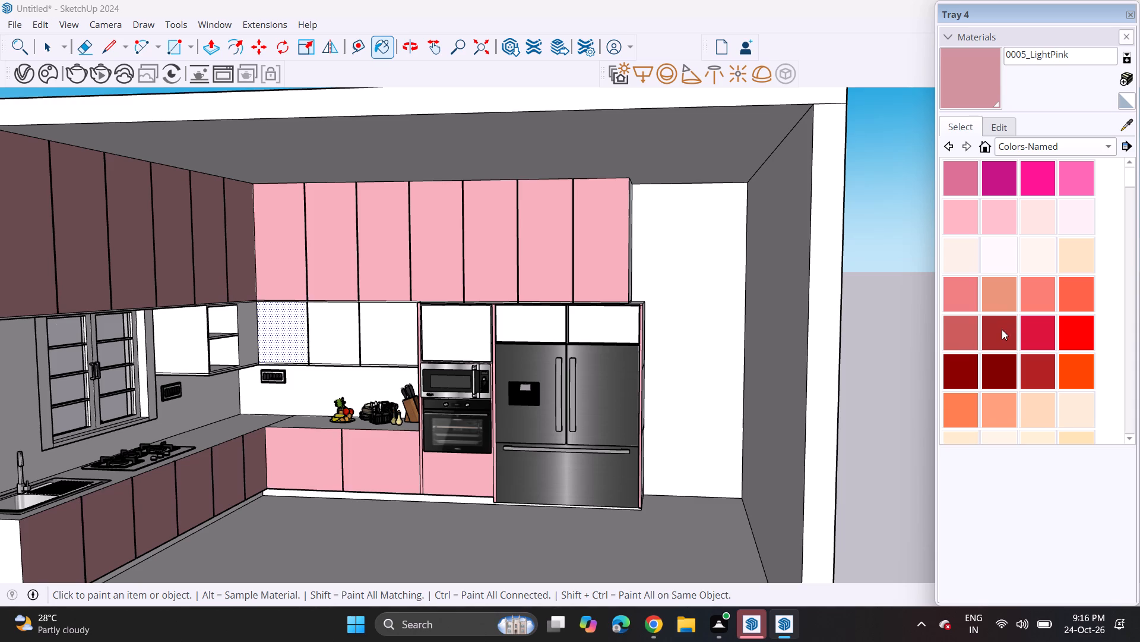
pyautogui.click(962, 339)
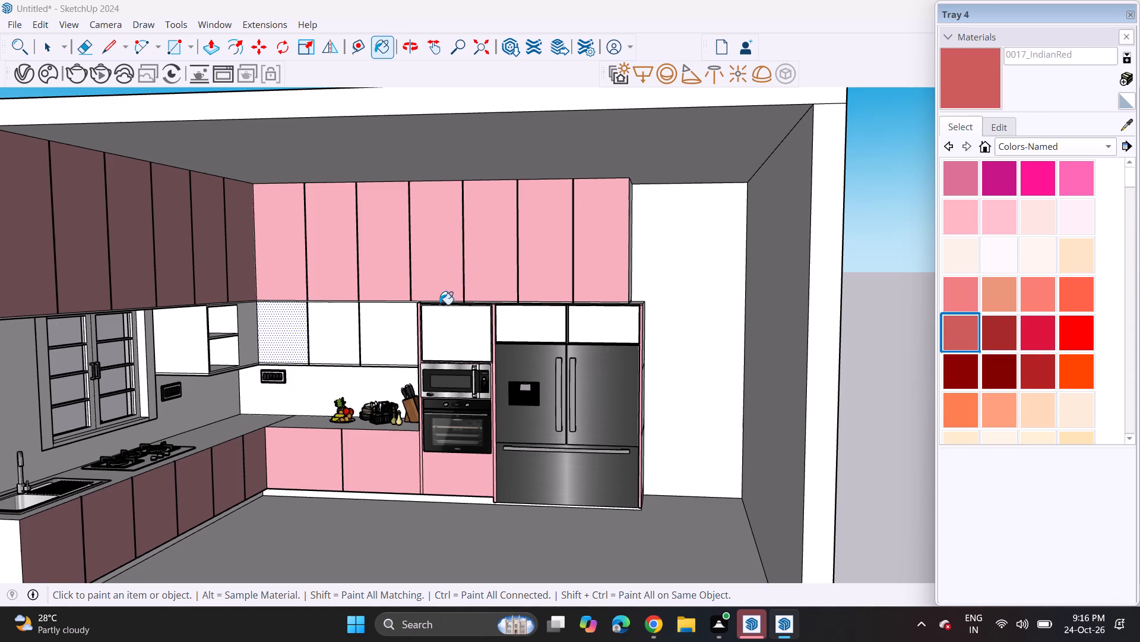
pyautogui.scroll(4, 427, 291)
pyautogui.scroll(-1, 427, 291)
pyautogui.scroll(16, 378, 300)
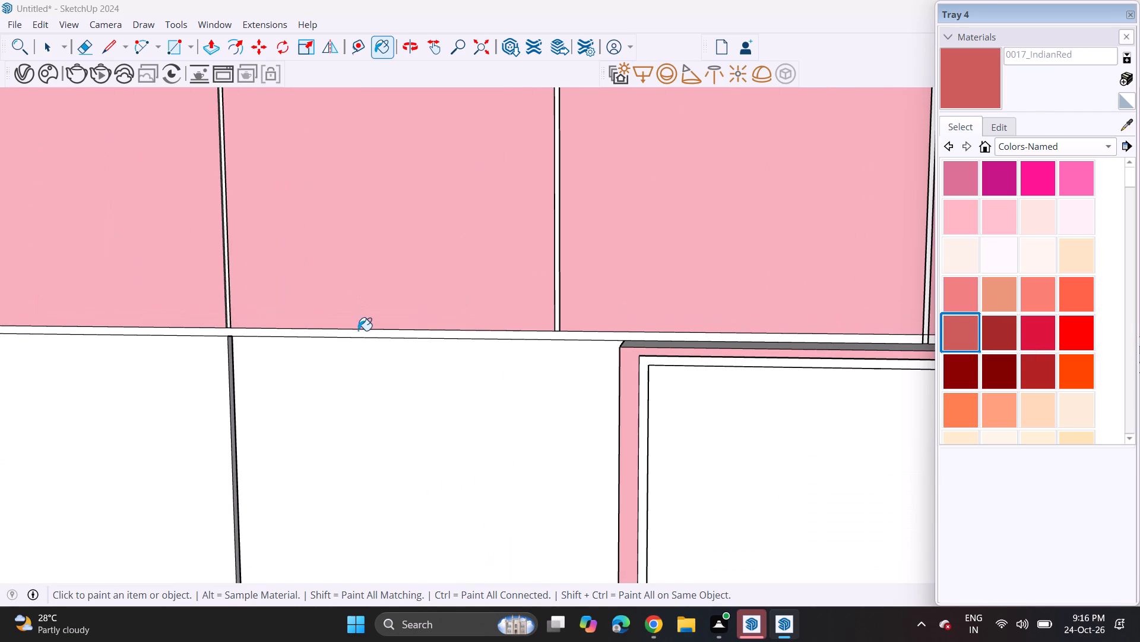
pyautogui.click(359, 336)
# Paint the narrow strip beneath the back-wall upper doors with 0021_DarkRed.
pyautogui.scroll(-3, 359, 335)
pyautogui.scroll(1, 359, 335)
pyautogui.scroll(-16, 359, 335)
pyautogui.scroll(1, 359, 334)
pyautogui.scroll(-1, 359, 334)
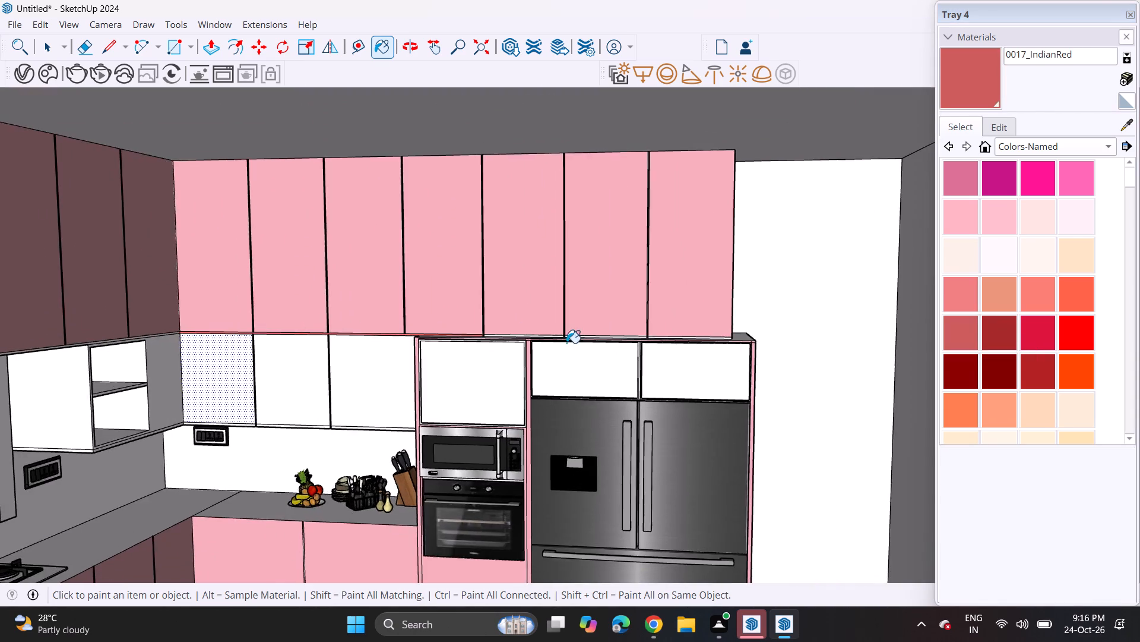
pyautogui.scroll(-2, 566, 344)
pyautogui.scroll(4, 566, 344)
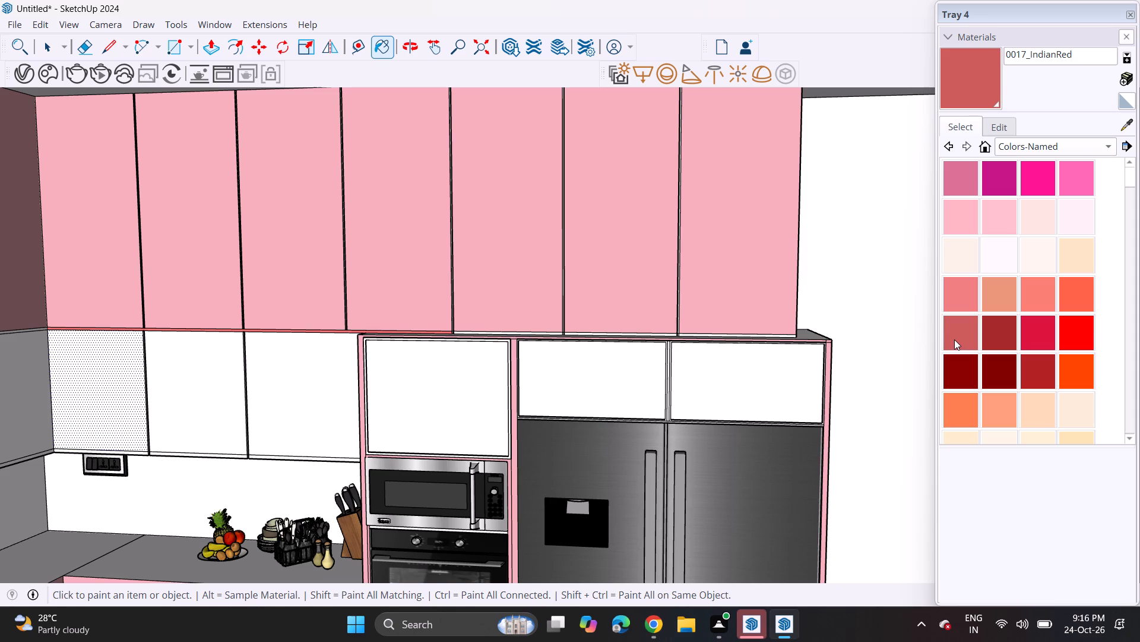
pyautogui.click(961, 359)
pyautogui.scroll(-5, 1017, 252)
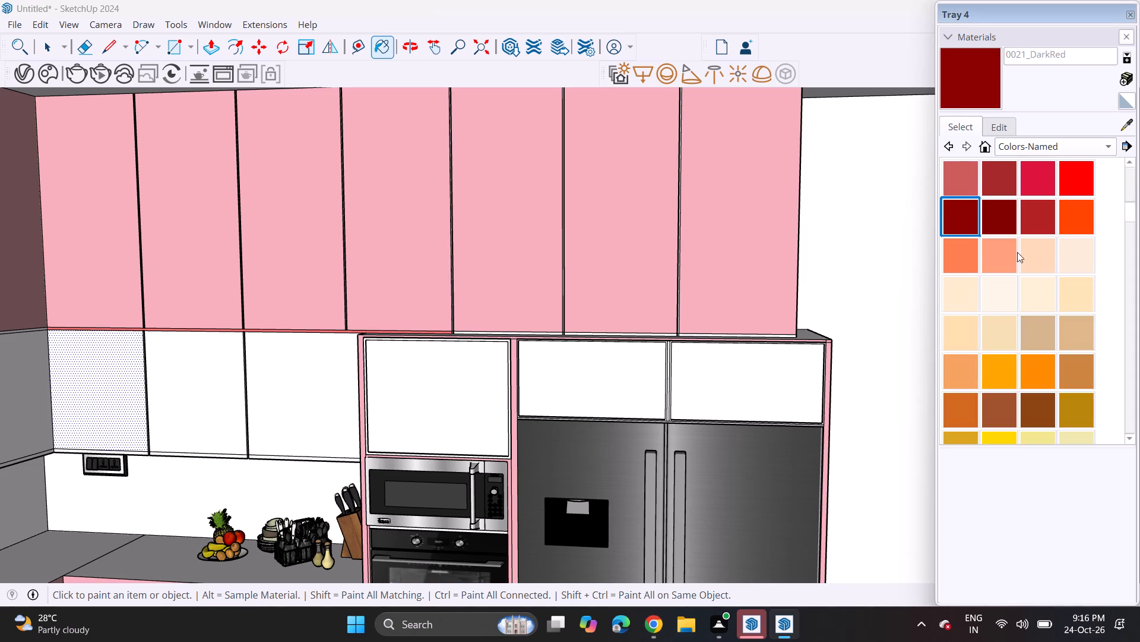
pyautogui.scroll(12, 340, 341)
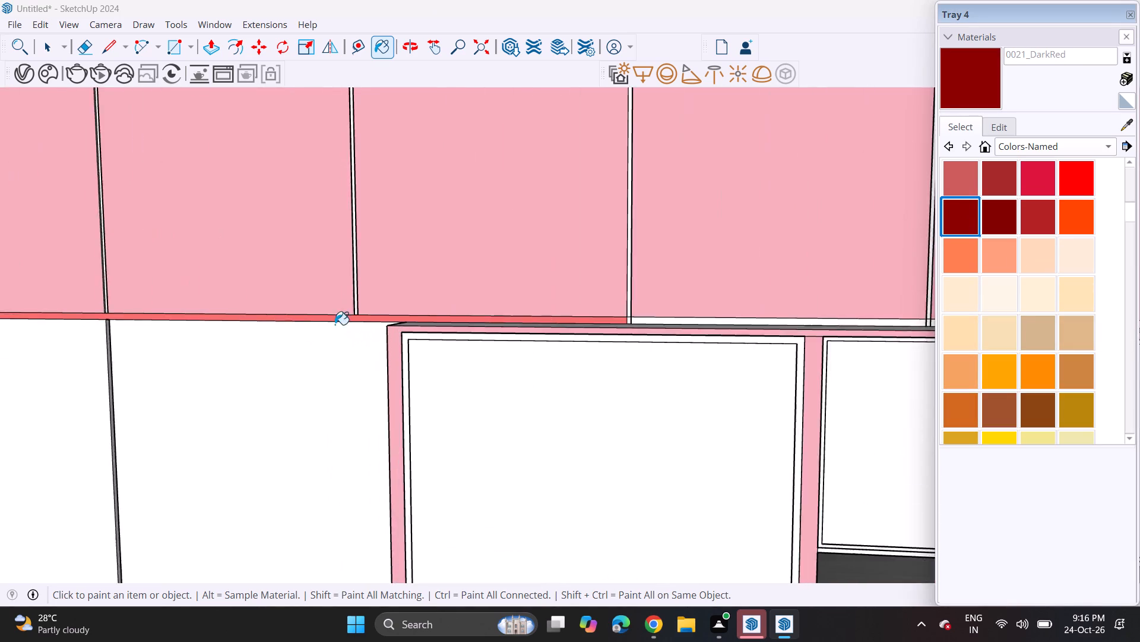
pyautogui.click(330, 317)
# Darken the 0021_DarkRed material to a deep maroon by lowering its colour brightness, keeping it as the paint colour.
pyautogui.scroll(-20, 958, 251)
pyautogui.scroll(-6, 1009, 348)
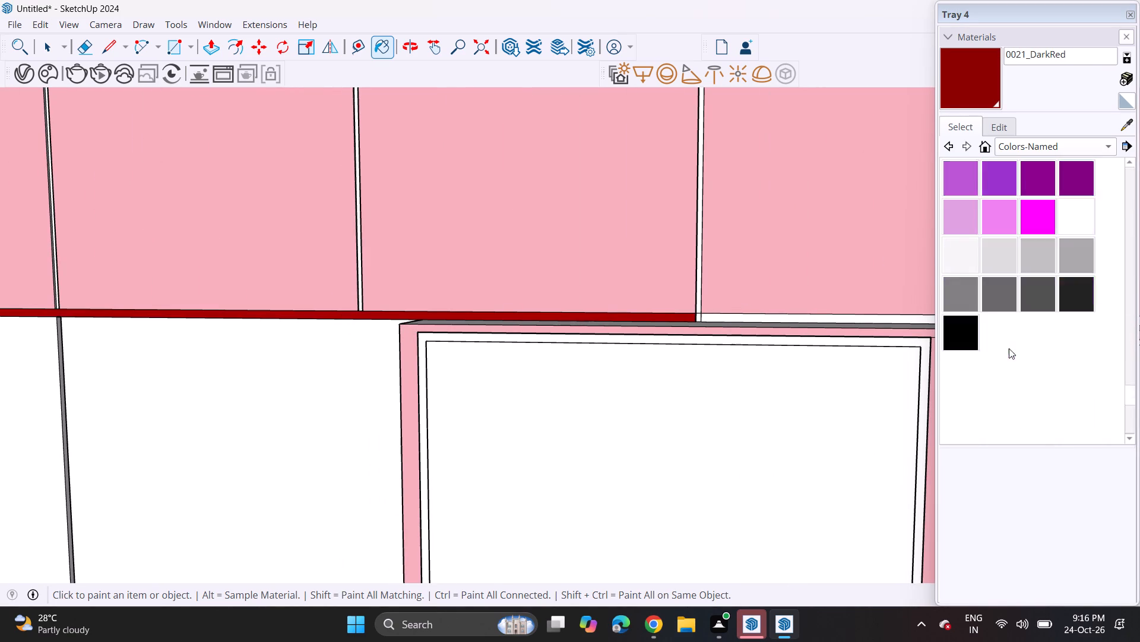
pyautogui.scroll(-1, 1009, 348)
pyautogui.scroll(4, 1001, 333)
pyautogui.scroll(-1, 1001, 333)
pyautogui.scroll(13, 1001, 332)
pyautogui.click(997, 130)
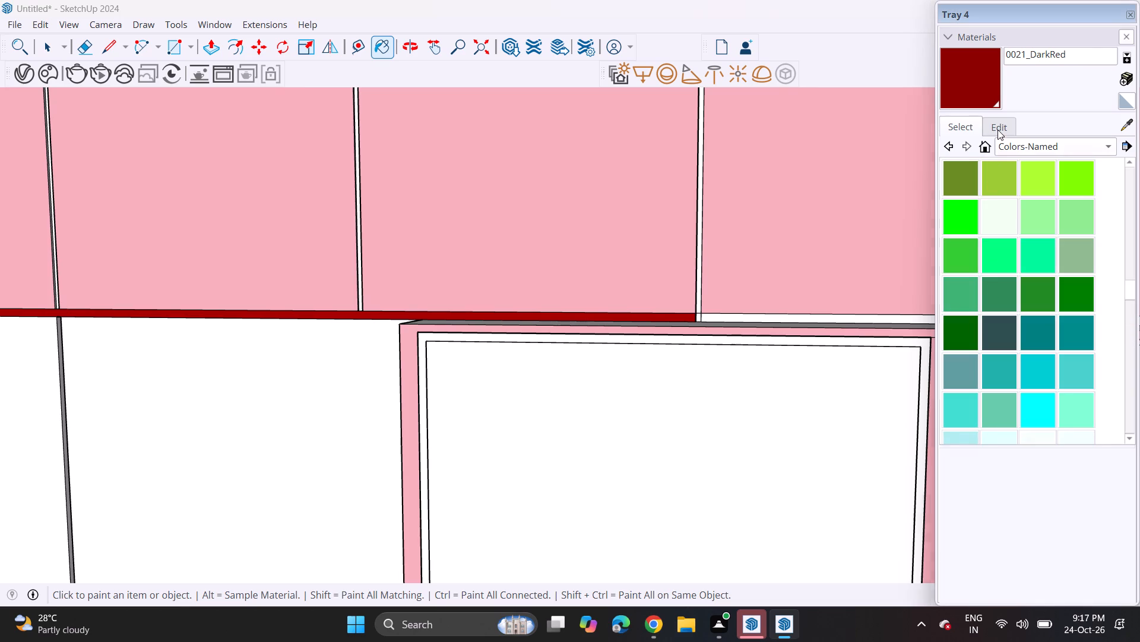
pyautogui.click(1025, 234)
pyautogui.click(1025, 237)
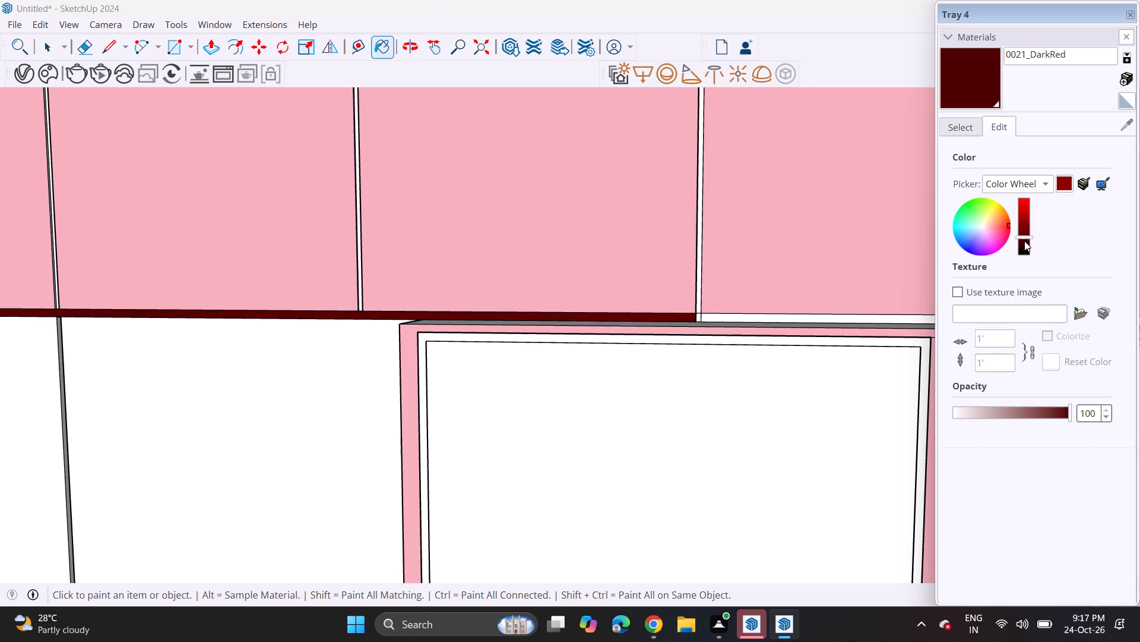
pyautogui.click(1024, 241)
pyautogui.click(952, 98)
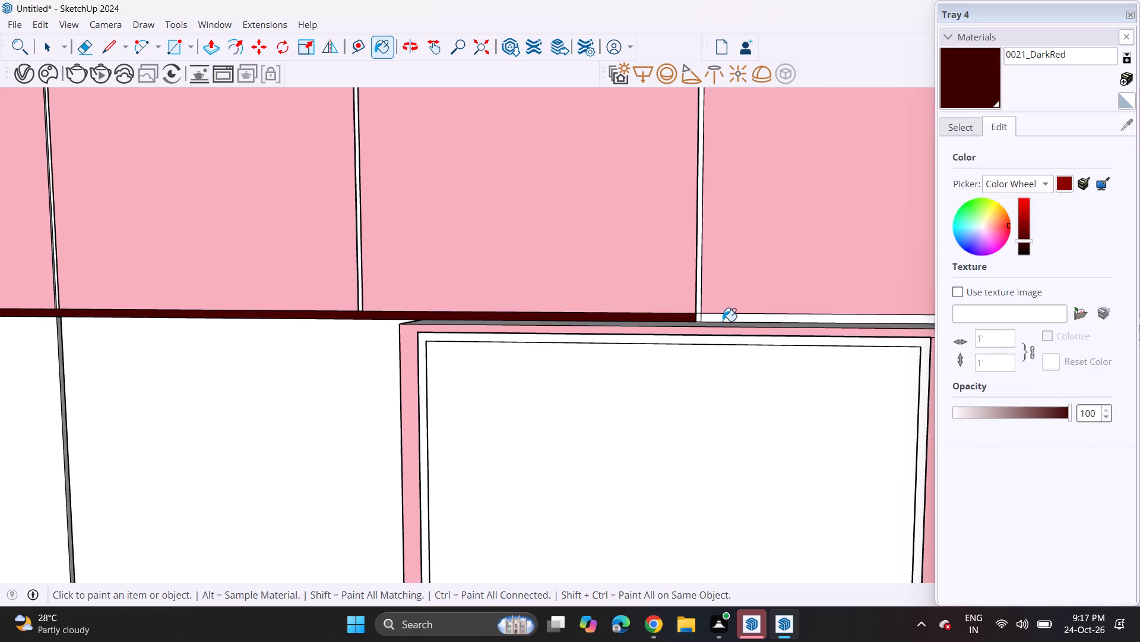
# Paint the remaining strip segments beneath the upper doors above the oven and refrigerator with the darkened 0021_DarkRed.
pyautogui.click(723, 320)
pyautogui.scroll(14, 702, 319)
pyautogui.click(693, 317)
pyautogui.scroll(-2, 693, 317)
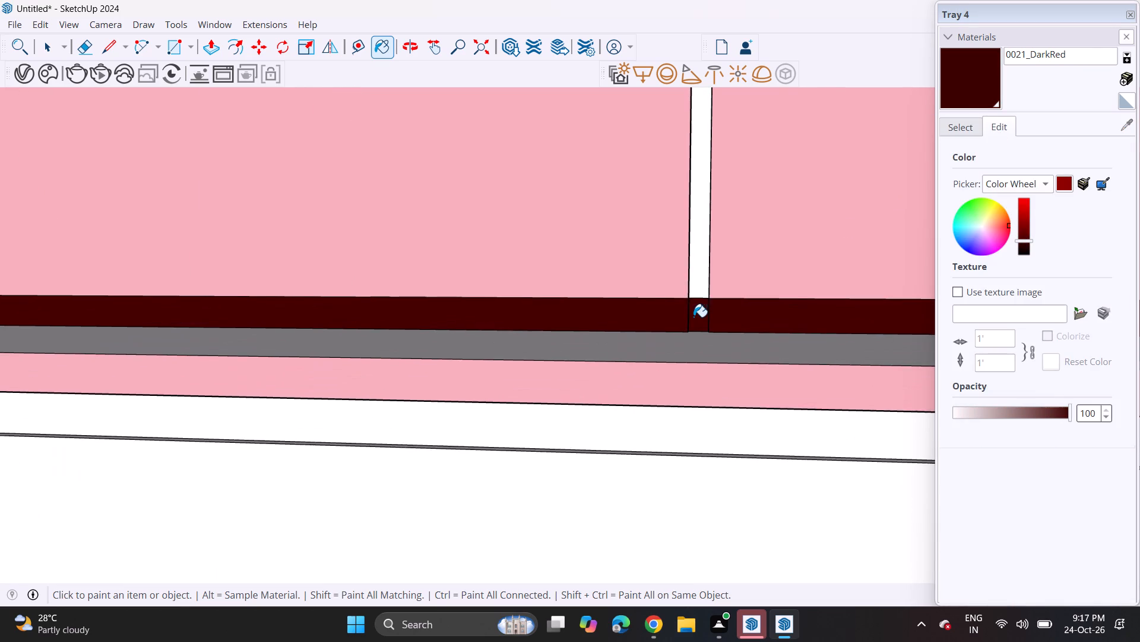
pyautogui.scroll(-20, 693, 317)
pyautogui.scroll(-10, 693, 317)
pyautogui.scroll(11, 831, 300)
pyautogui.scroll(-2, 834, 339)
pyautogui.scroll(2, 834, 339)
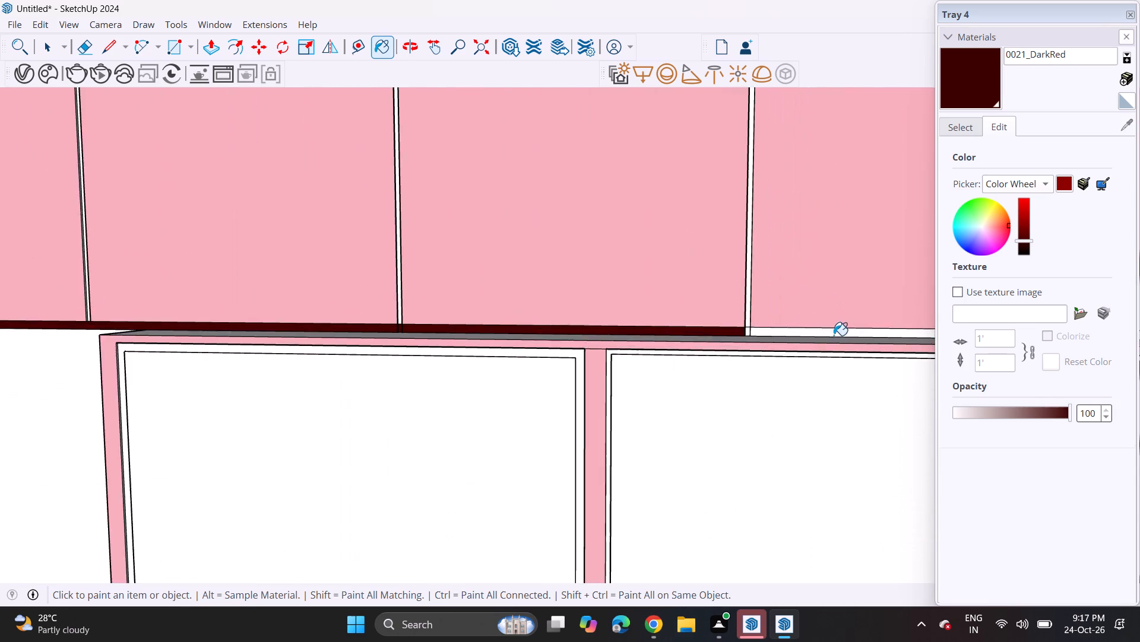
pyautogui.scroll(7, 834, 335)
pyautogui.click(834, 335)
pyautogui.scroll(1, 672, 335)
pyautogui.scroll(-1, 672, 335)
pyautogui.scroll(5, 672, 335)
pyautogui.click(689, 323)
pyautogui.scroll(-20, 689, 323)
pyautogui.scroll(-4, 689, 323)
pyautogui.keyDown('shift'); pyautogui.moveTo(764, 323); pyautogui.dragTo(449, 336, button='middle'); pyautogui.keyUp('shift')
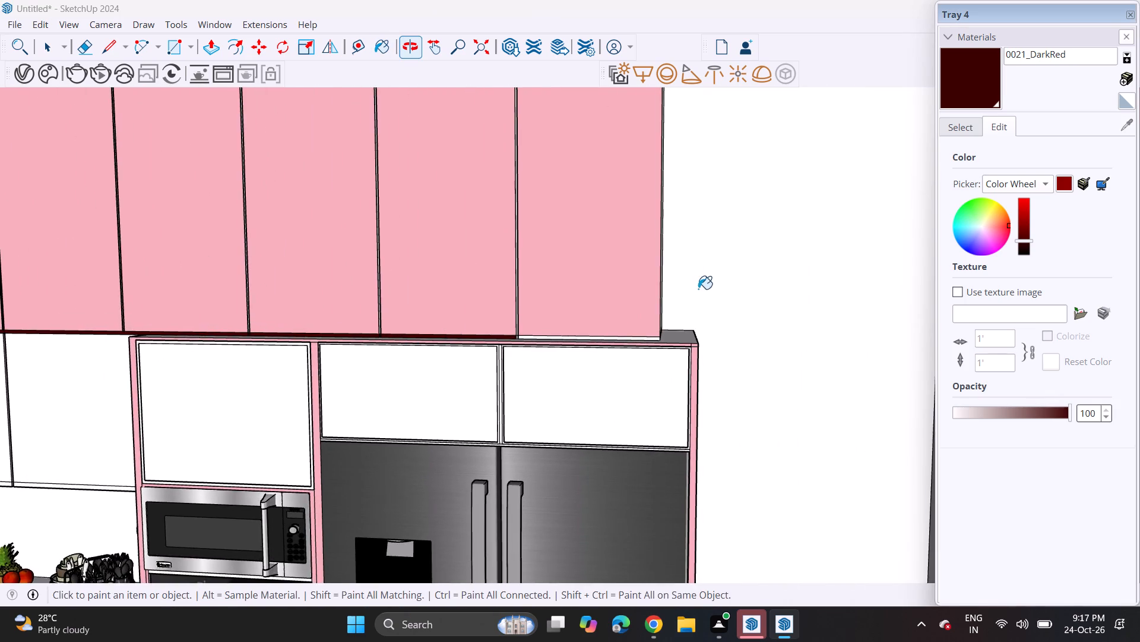
pyautogui.scroll(3, 698, 289)
pyautogui.scroll(8, 481, 364)
pyautogui.scroll(2, 392, 364)
pyautogui.scroll(-3, 391, 363)
pyautogui.scroll(8, 391, 363)
pyautogui.click(385, 345)
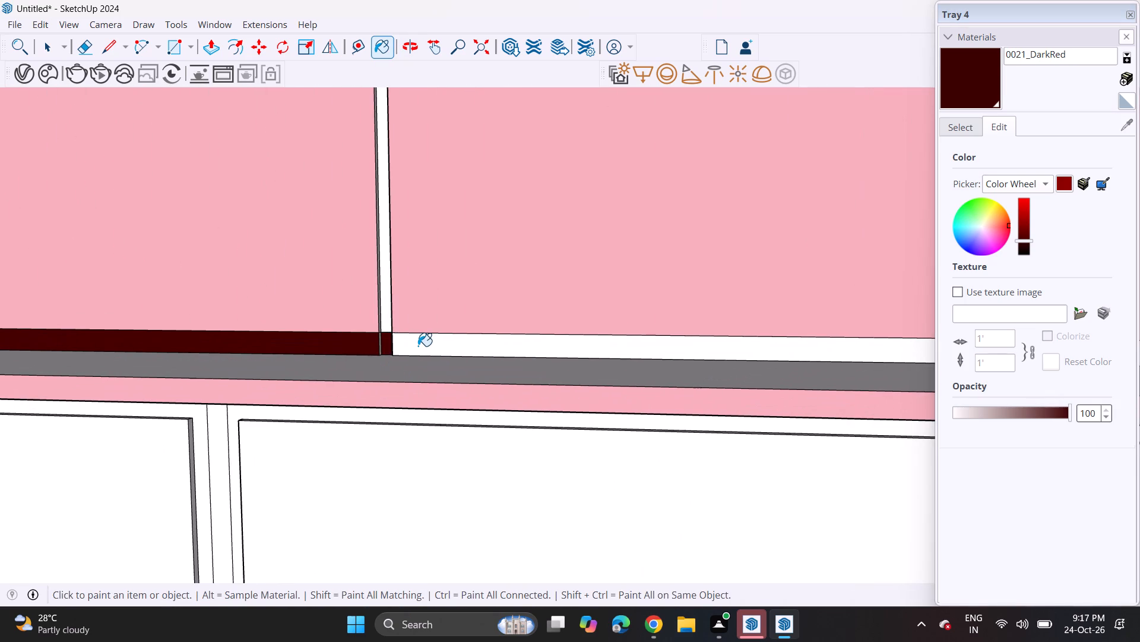
pyautogui.click(420, 348)
pyautogui.scroll(-20, 420, 348)
pyautogui.scroll(-13, 420, 348)
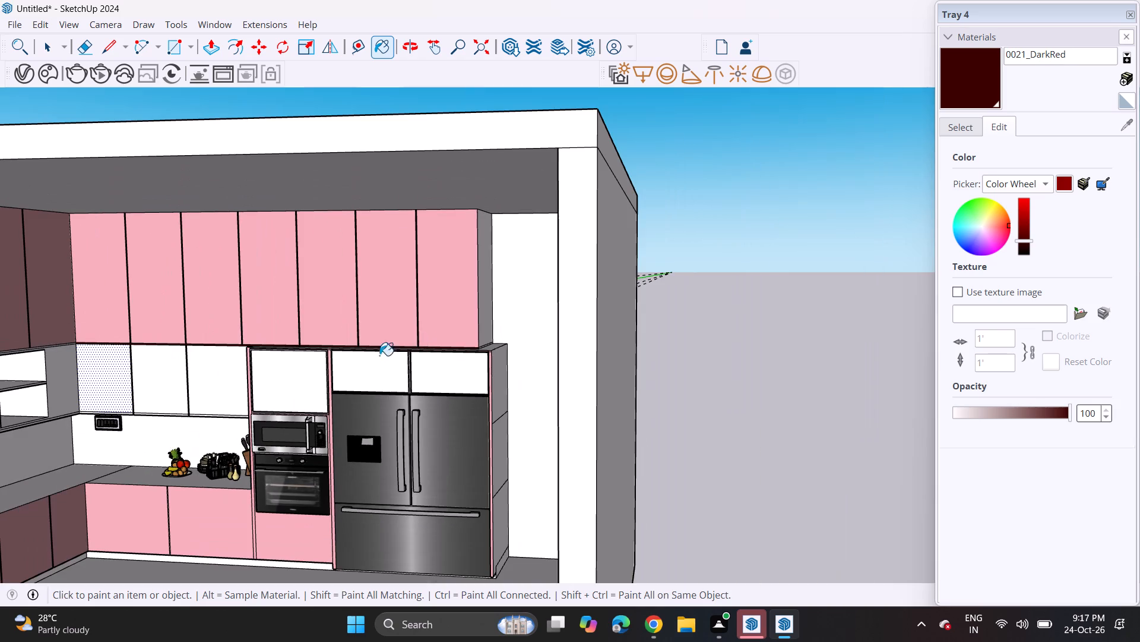
# Paint the strip beneath the window-wall upper doors with the darkened 0021_DarkRed.
pyautogui.keyDown('shift'); pyautogui.moveTo(270, 372); pyautogui.dragTo(565, 380, button='middle'); pyautogui.keyUp('shift')
pyautogui.scroll(9, 484, 342)
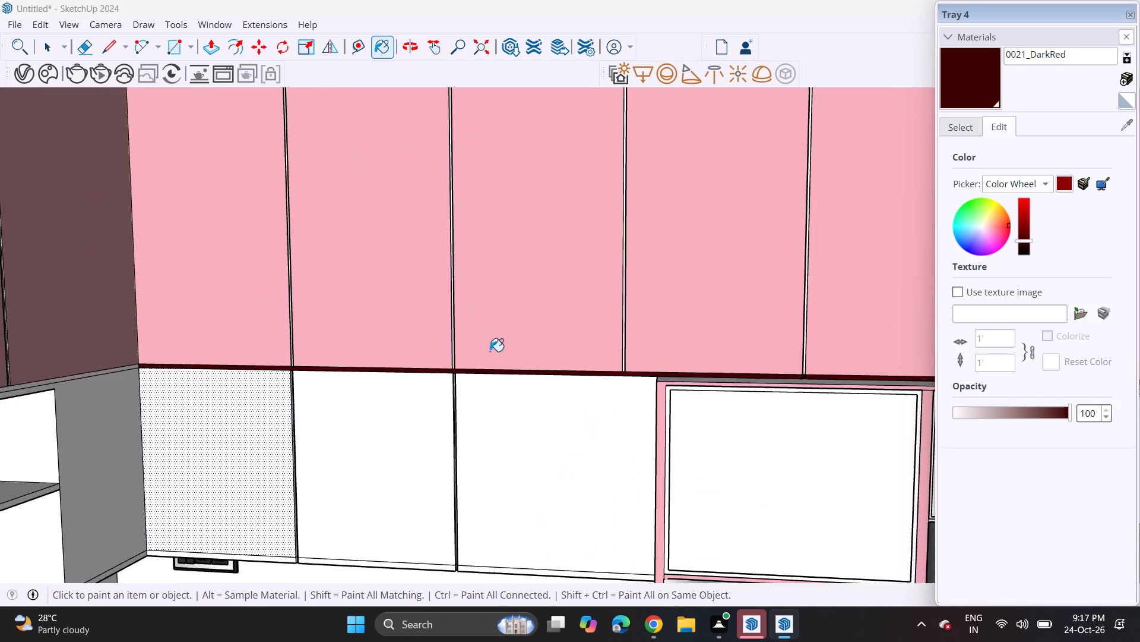
pyautogui.scroll(6, 490, 351)
pyautogui.scroll(-6, 382, 361)
pyautogui.scroll(1, 382, 361)
pyautogui.scroll(-1, 382, 361)
pyautogui.moveTo(368, 380); pyautogui.dragTo(776, 348, button='middle')
pyautogui.moveTo(771, 347); pyautogui.dragTo(445, 328, button='middle')
pyautogui.scroll(17, 401, 326)
pyautogui.click(394, 341)
pyautogui.scroll(-10, 394, 341)
pyautogui.scroll(1, 394, 341)
pyautogui.scroll(-12, 394, 341)
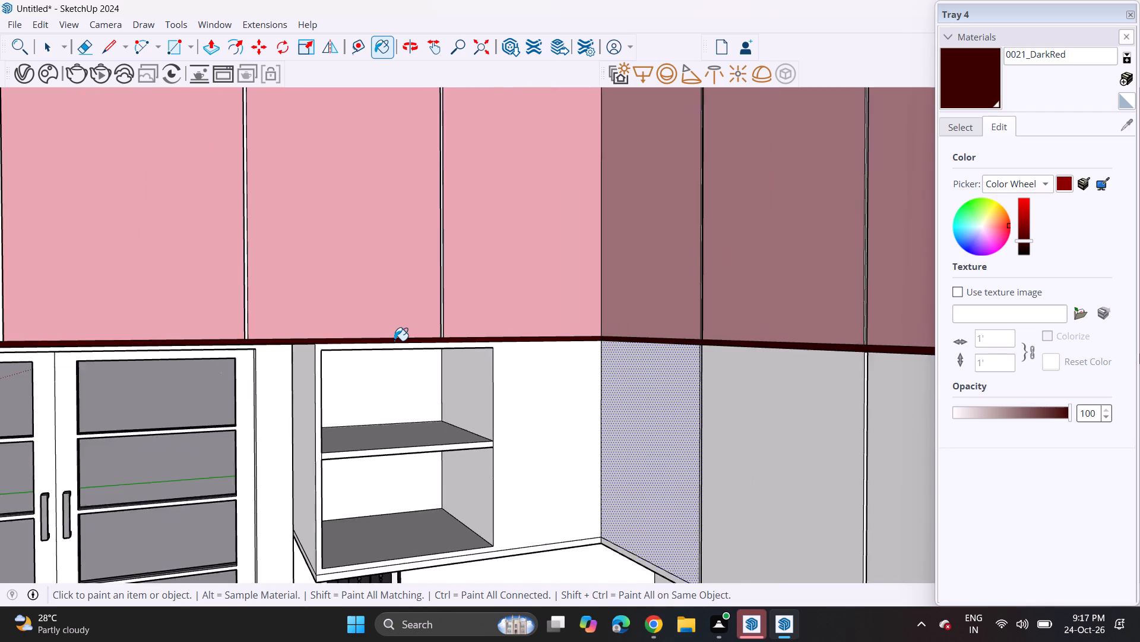
# Paint the bottom strip segments of the three back-wall middle cabinets above the counter with the darkened 0021_DarkRed.
pyautogui.scroll(-8, 394, 341)
pyautogui.moveTo(410, 346); pyautogui.dragTo(791, 337, button='middle')
pyautogui.scroll(-1, 743, 333)
pyautogui.scroll(1, 743, 333)
pyautogui.scroll(-6, 743, 333)
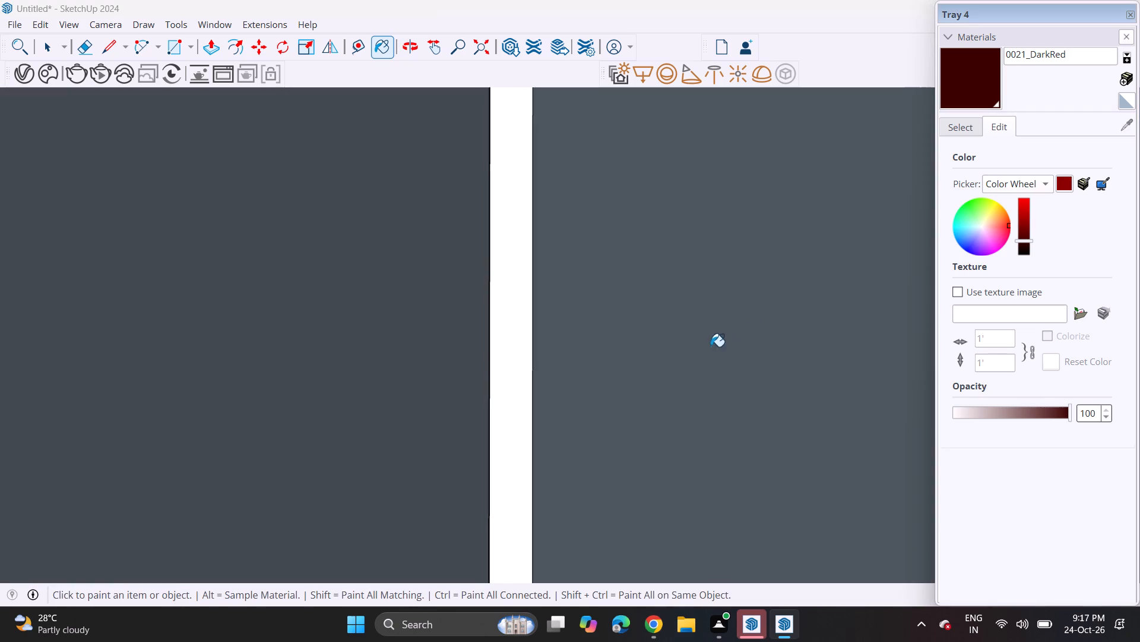
pyautogui.scroll(-20, 708, 347)
pyautogui.scroll(-13, 708, 347)
pyautogui.scroll(1, 671, 347)
pyautogui.scroll(-9, 671, 347)
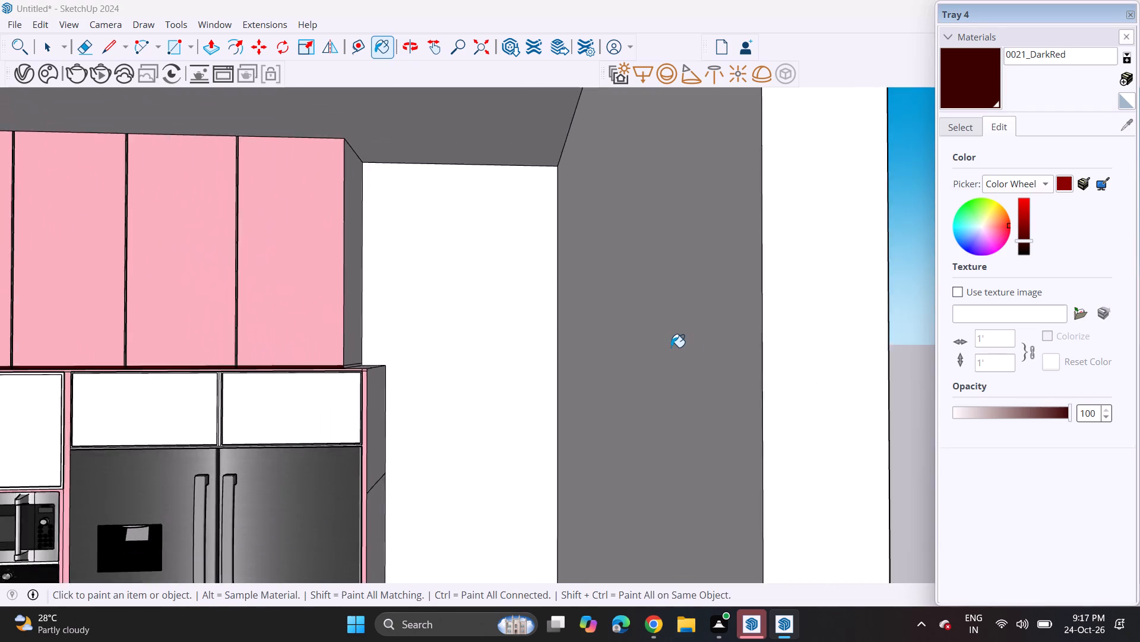
pyautogui.scroll(1, 671, 347)
pyautogui.scroll(-5, 671, 347)
pyautogui.moveTo(410, 391); pyautogui.dragTo(840, 270, button='middle')
pyautogui.scroll(1, 840, 269)
pyautogui.scroll(-5, 815, 248)
pyautogui.scroll(1, 688, 280)
pyautogui.moveTo(687, 280); pyautogui.dragTo(607, 331, button='middle')
pyautogui.scroll(8, 457, 323)
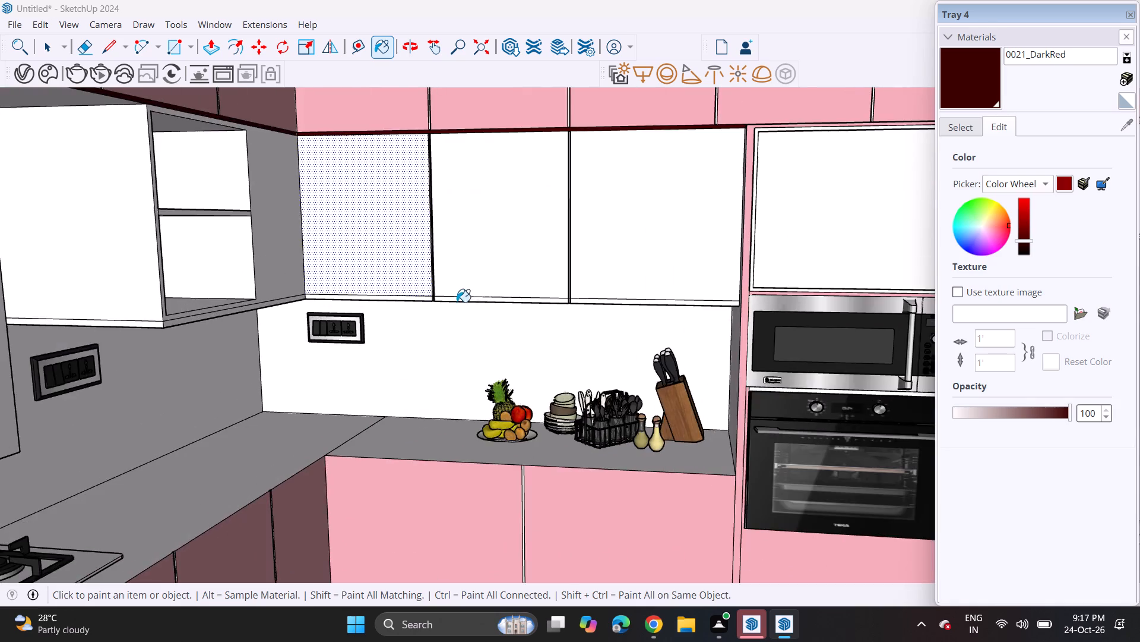
pyautogui.scroll(10, 457, 302)
pyautogui.scroll(-1, 404, 298)
pyautogui.scroll(5, 404, 298)
pyautogui.click(404, 298)
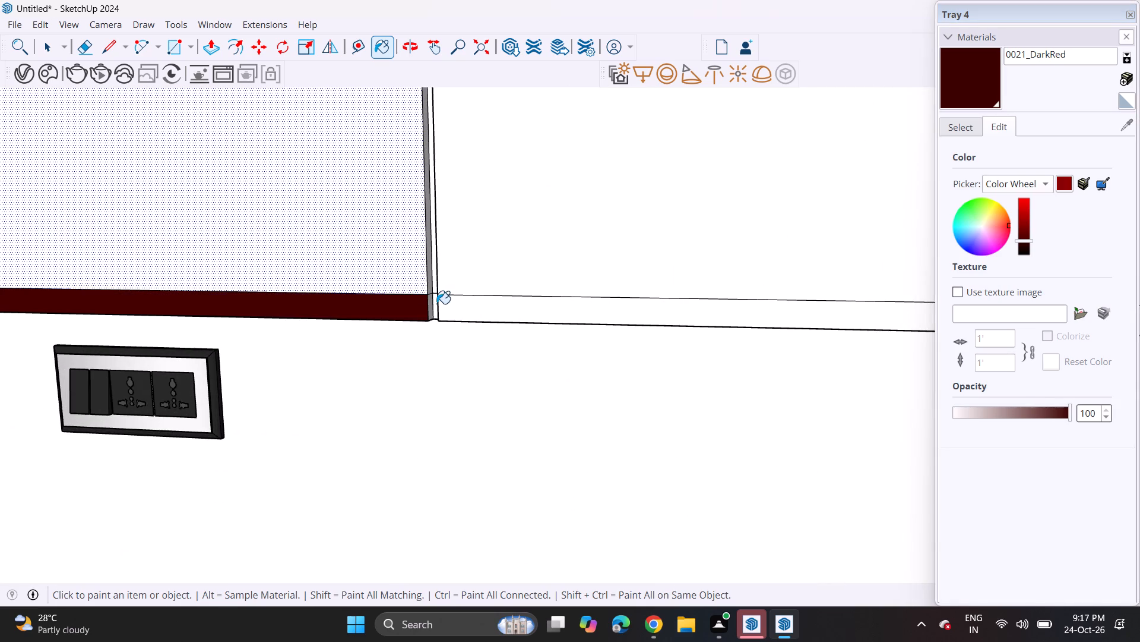
pyautogui.click(433, 305)
pyautogui.click(438, 306)
pyautogui.click(446, 307)
pyautogui.scroll(-9, 460, 310)
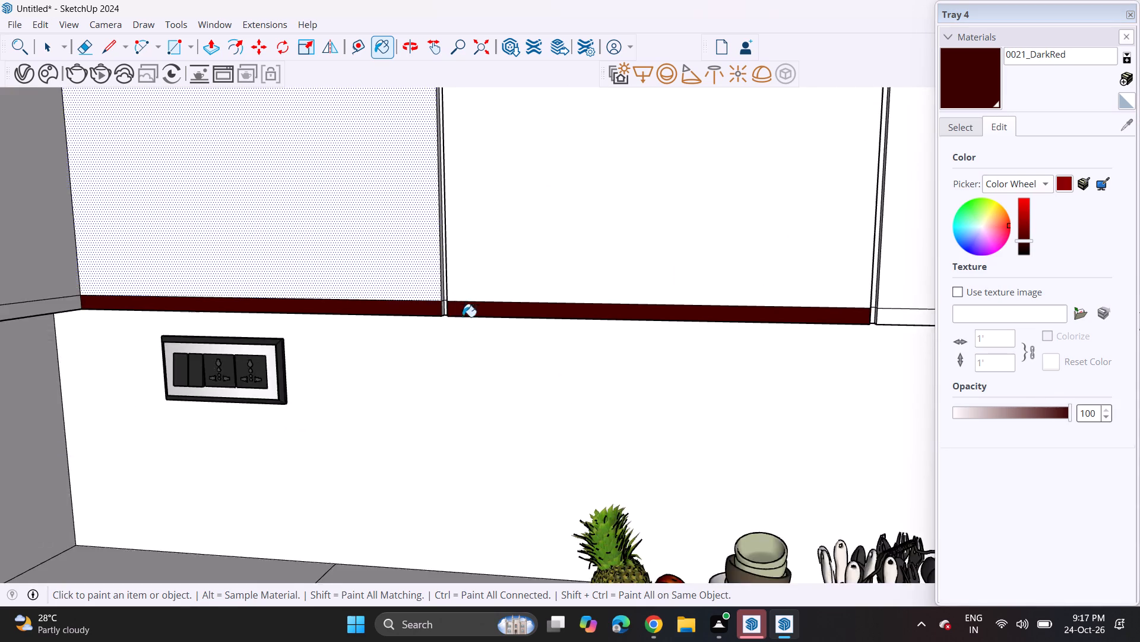
pyautogui.scroll(-4, 463, 317)
pyautogui.click(711, 328)
pyautogui.scroll(-7, 695, 329)
# Paint the bottom edge of the open shelf unit beside the corner with the darkened 0021_DarkRed.
pyautogui.moveTo(695, 386); pyautogui.dragTo(681, 379, button='middle')
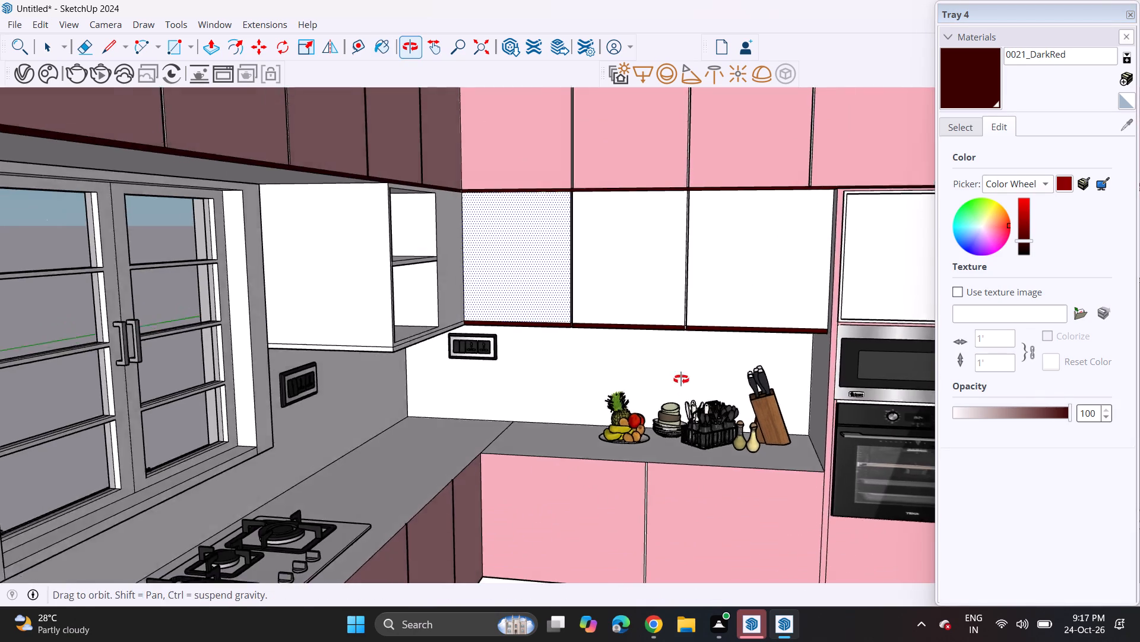
pyautogui.moveTo(681, 379); pyautogui.dragTo(597, 351, button='middle')
pyautogui.scroll(10, 439, 348)
pyautogui.click(429, 292)
pyautogui.scroll(-7, 436, 305)
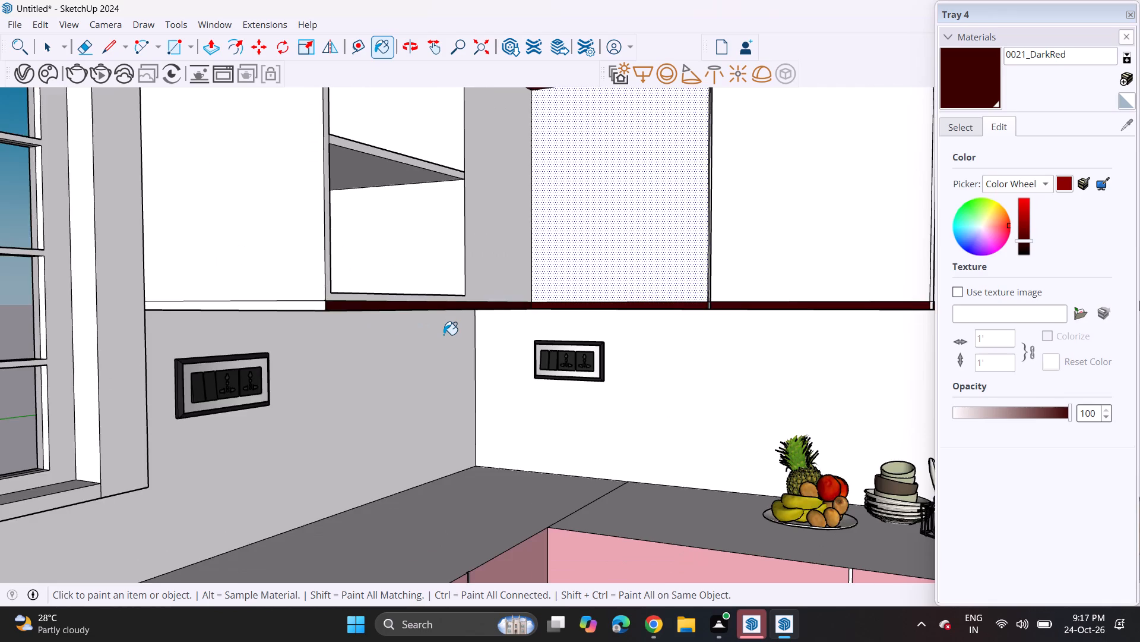
pyautogui.scroll(-9, 444, 335)
pyautogui.moveTo(449, 349); pyautogui.dragTo(467, 351, button='middle')
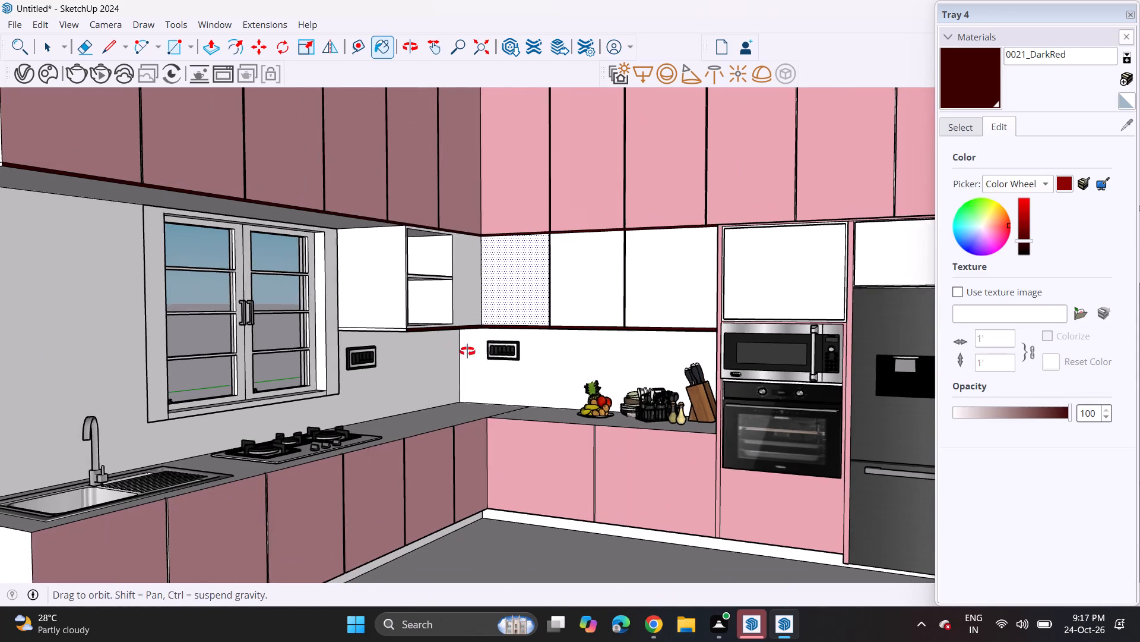
pyautogui.moveTo(467, 351); pyautogui.dragTo(489, 351, button='middle')
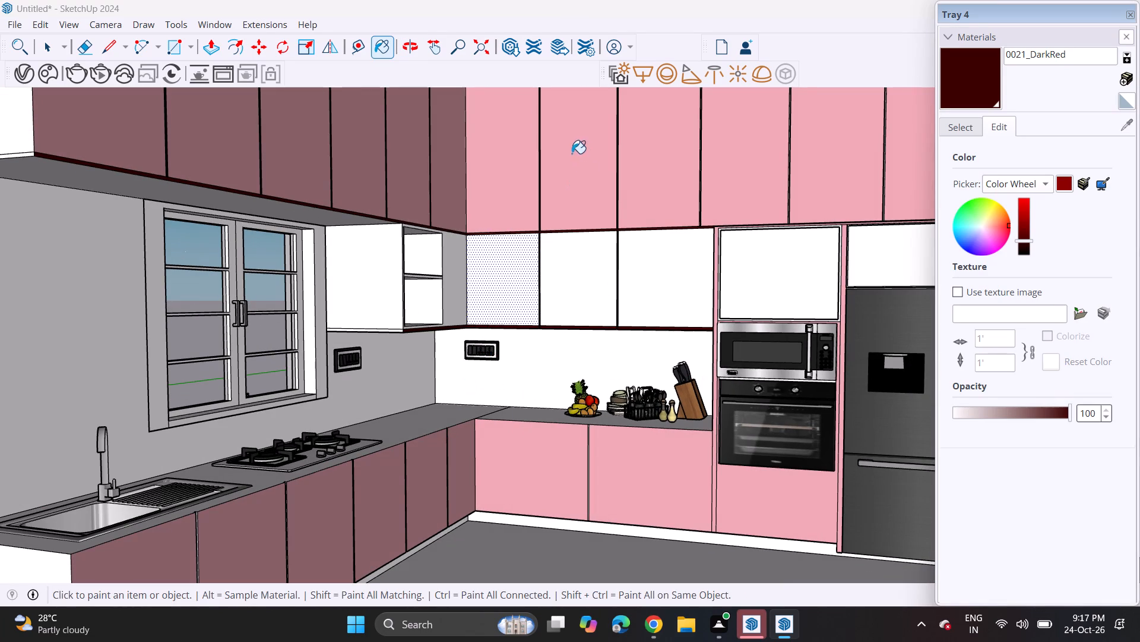
# Push/Pull the window-wall countertop slightly to give it a thin front edge, and repeat the offset on the back-wall countertop.
pyautogui.click(214, 47)
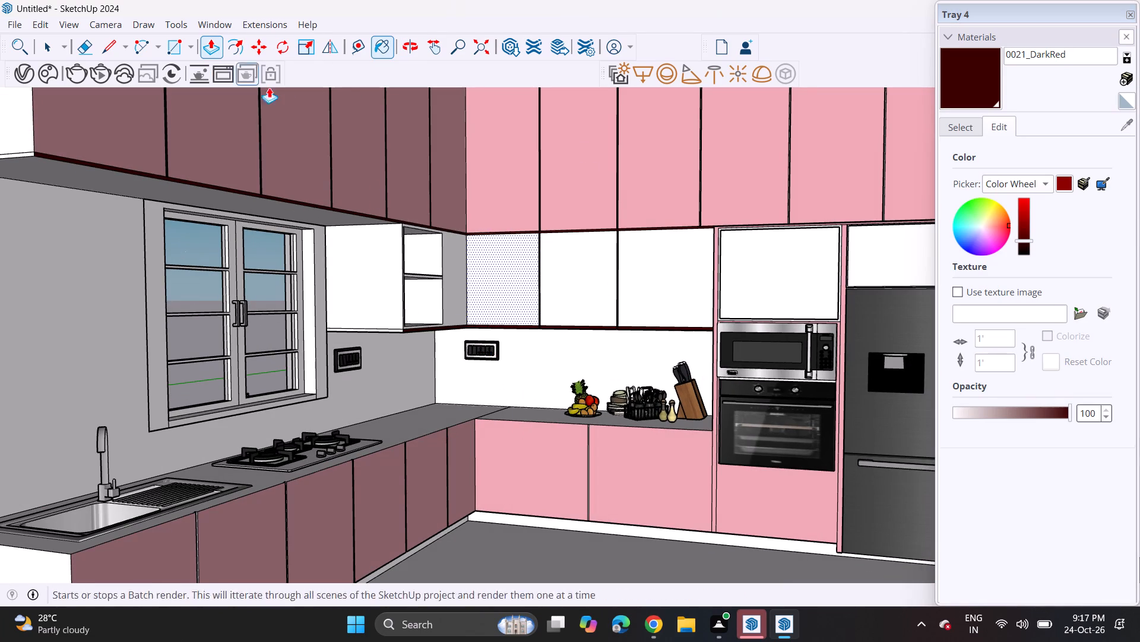
pyautogui.press('Escape')
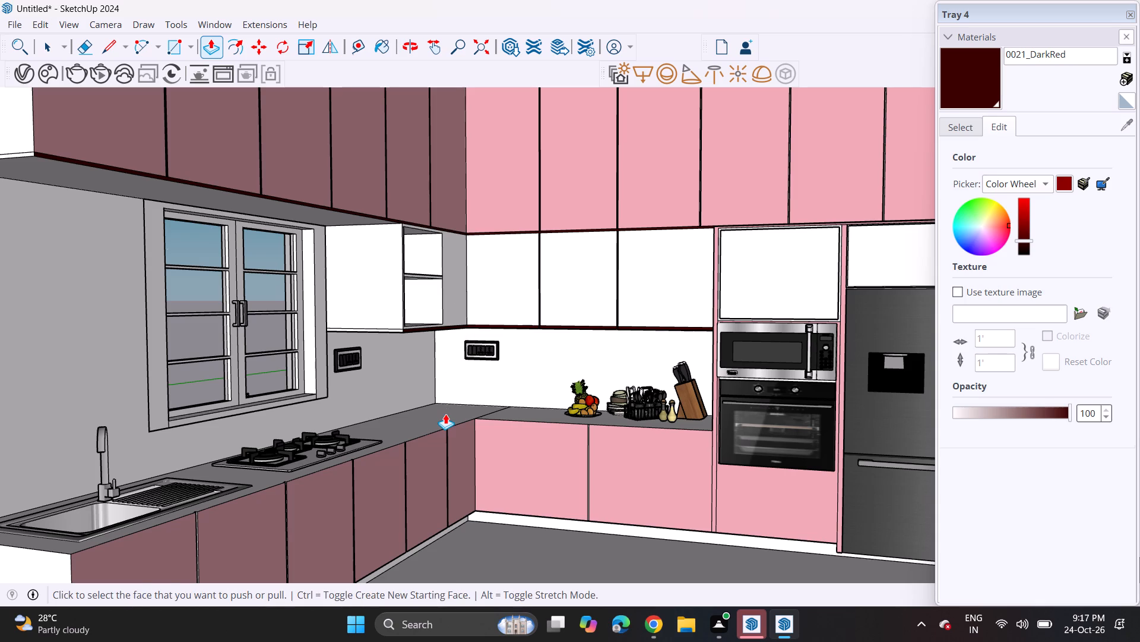
pyautogui.click(436, 417)
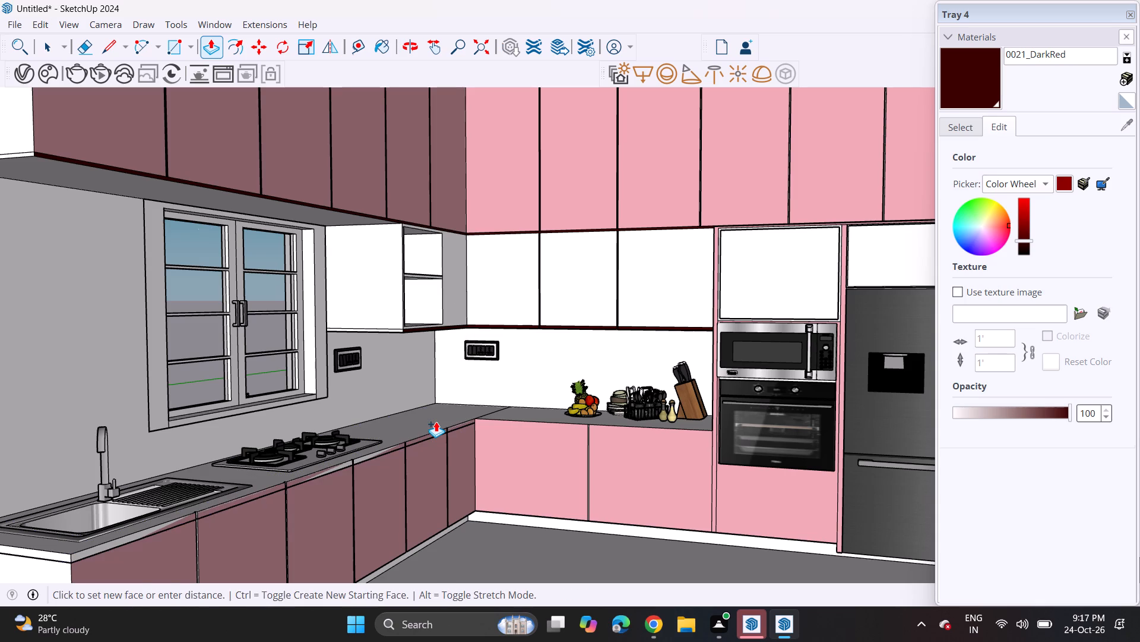
pyautogui.click(436, 422)
pyautogui.doubleClick(497, 417)
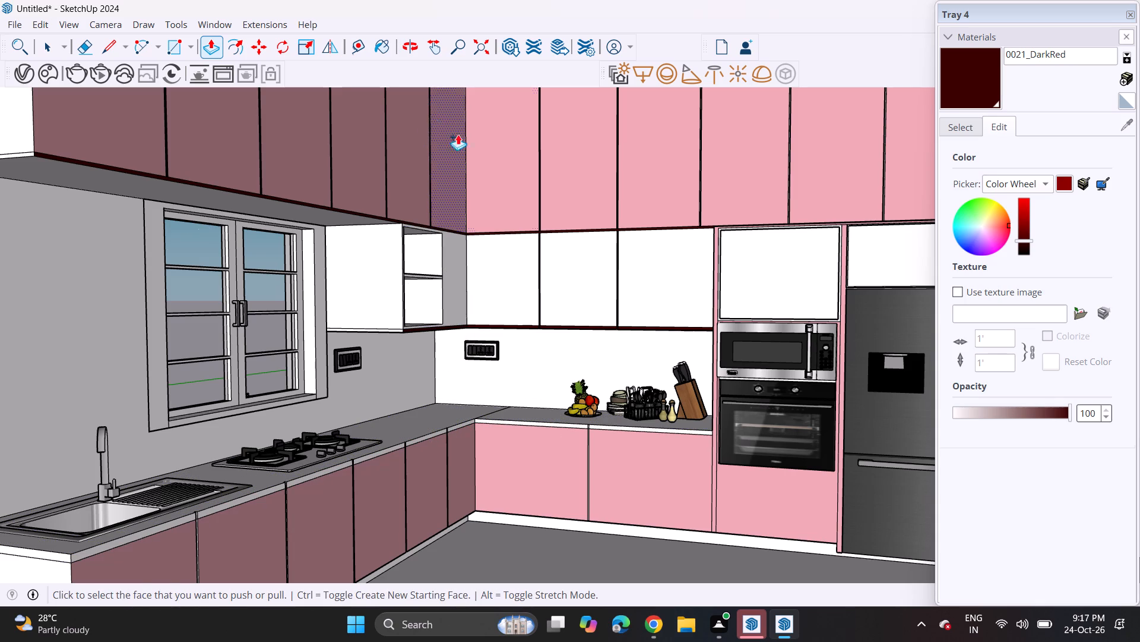
# Paint the front edge segments of the window-wall countertop, above the base cabinet doors, with the darkened 0021_DarkRed.
pyautogui.click(974, 84)
pyautogui.scroll(2, 174, 596)
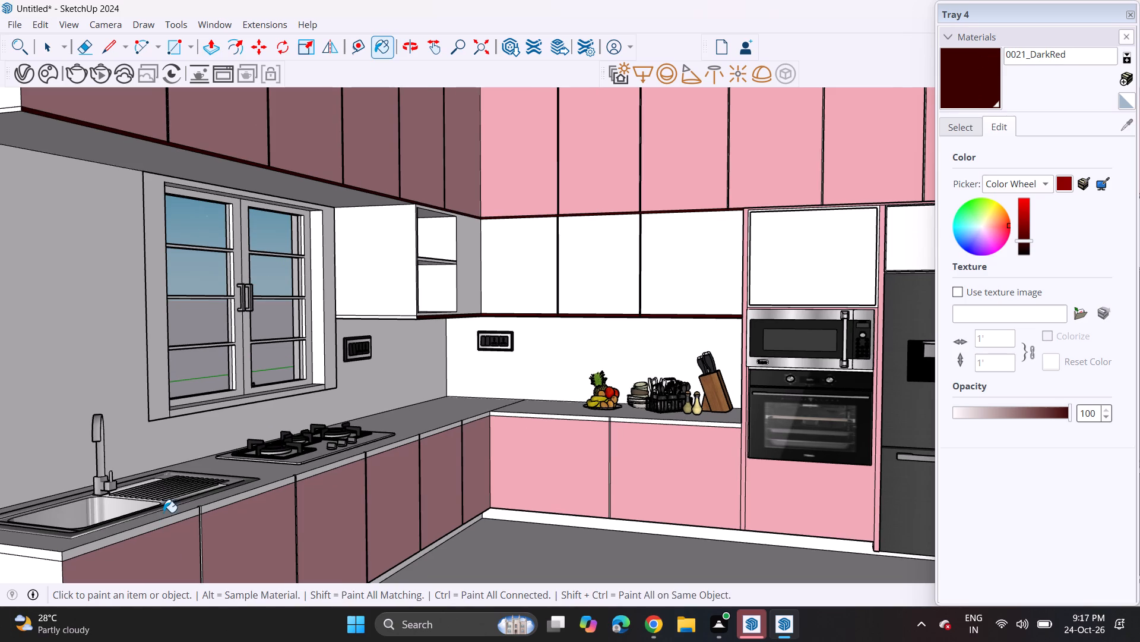
pyautogui.click(164, 525)
pyautogui.scroll(5, 204, 520)
pyautogui.click(230, 493)
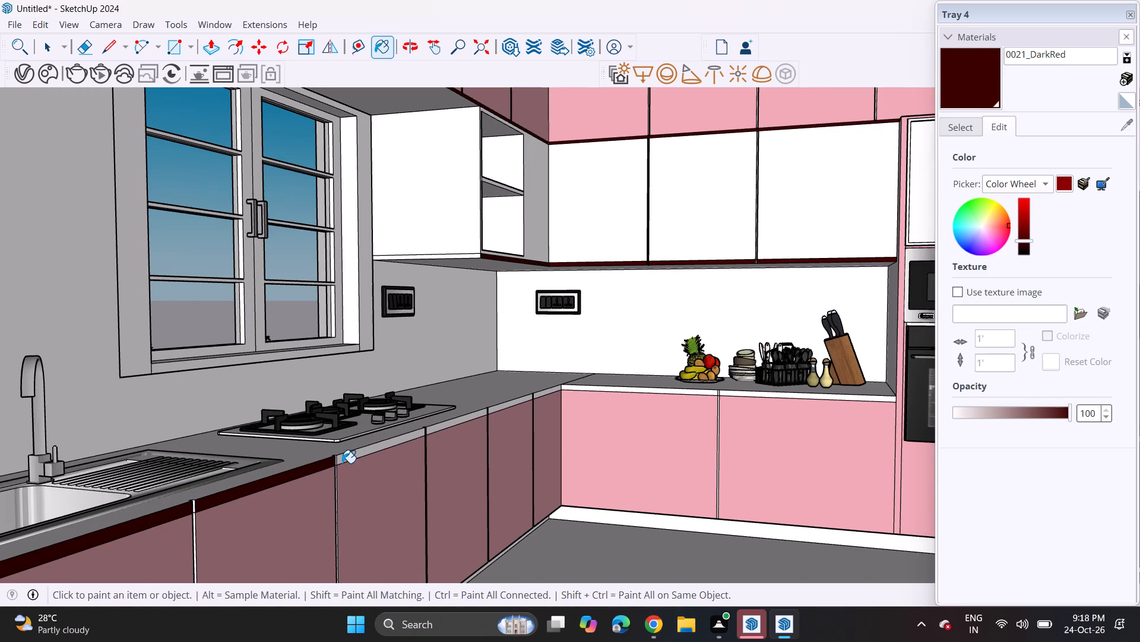
pyautogui.click(343, 461)
pyautogui.click(453, 425)
pyautogui.click(499, 410)
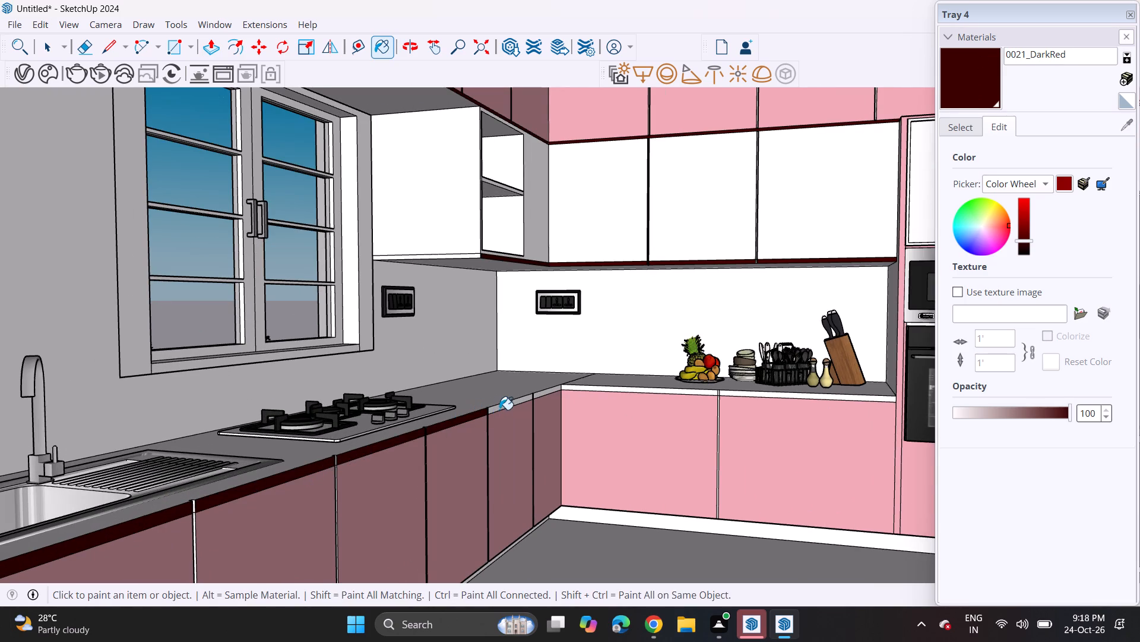
pyautogui.click(521, 398)
pyautogui.click(539, 394)
pyautogui.scroll(5, 506, 407)
pyautogui.click(502, 408)
pyautogui.scroll(-7, 493, 407)
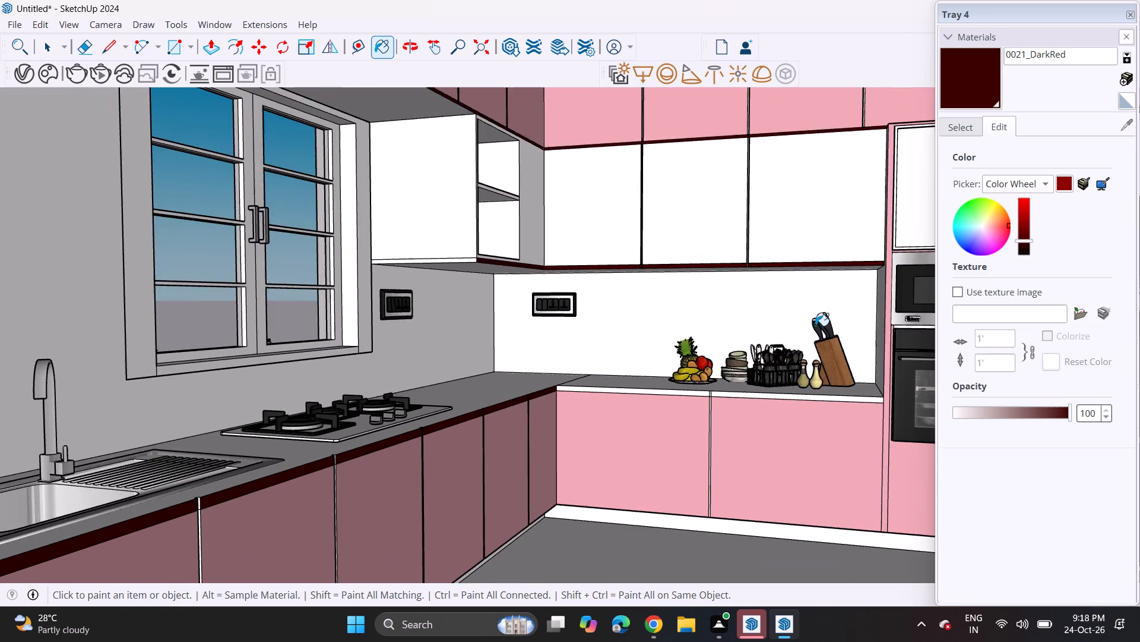
# Paint the front edge of the back-wall countertop, including the piece at the door gap, with the darkened 0021_DarkRed.
pyautogui.scroll(5, 723, 361)
pyautogui.click(685, 414)
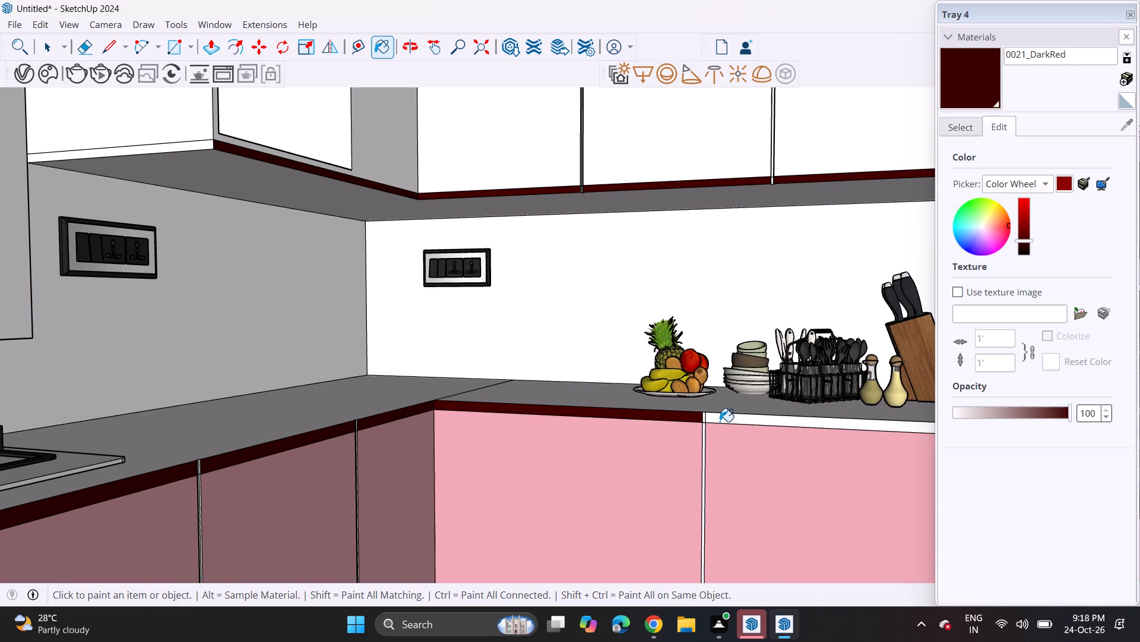
pyautogui.click(720, 421)
pyautogui.scroll(12, 708, 417)
pyautogui.click(710, 423)
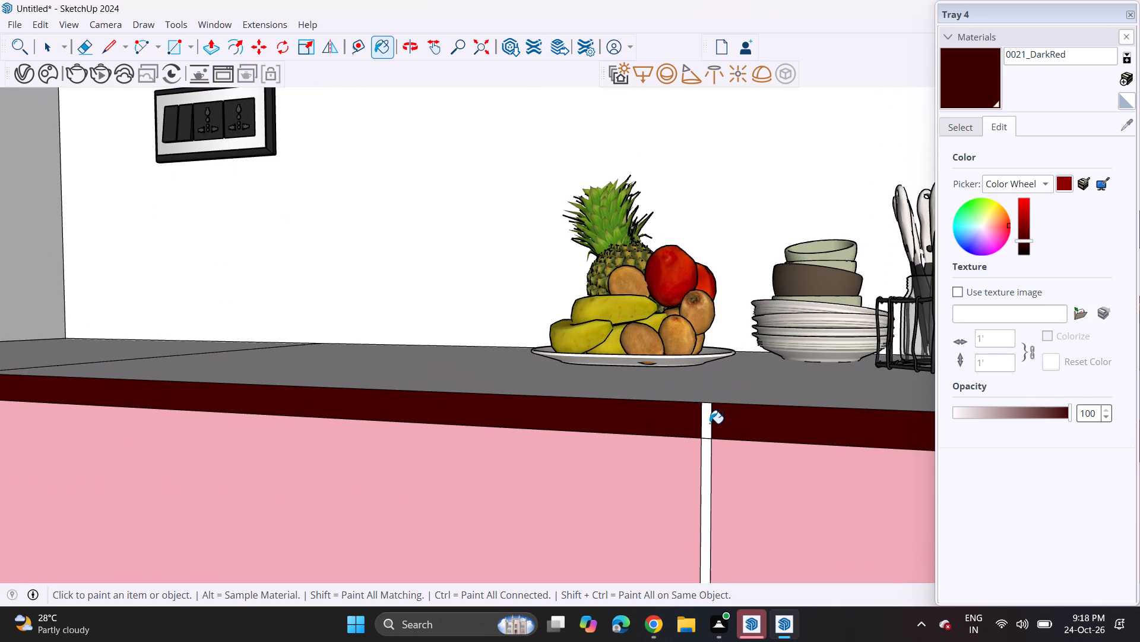
pyautogui.scroll(-20, 677, 417)
pyautogui.scroll(-6, 677, 417)
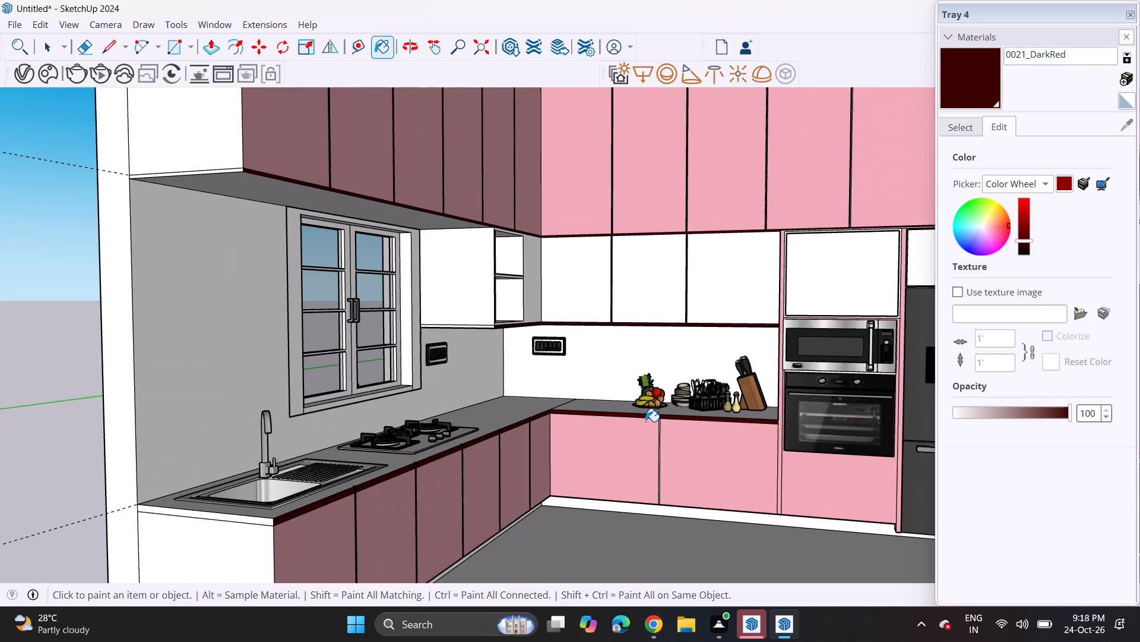
pyautogui.scroll(-5, 645, 421)
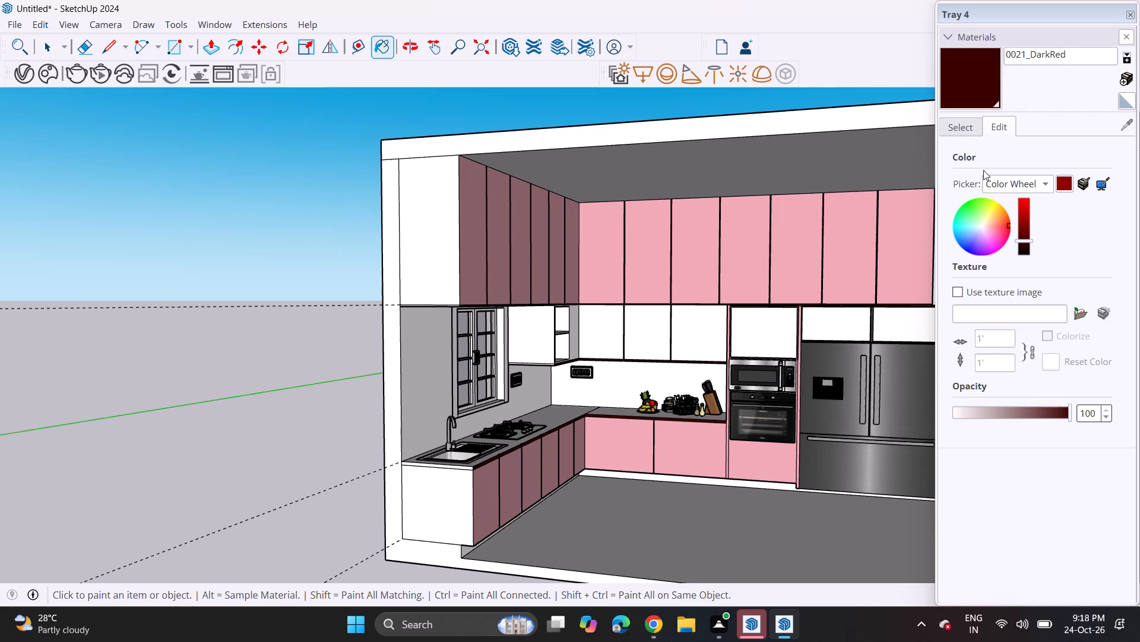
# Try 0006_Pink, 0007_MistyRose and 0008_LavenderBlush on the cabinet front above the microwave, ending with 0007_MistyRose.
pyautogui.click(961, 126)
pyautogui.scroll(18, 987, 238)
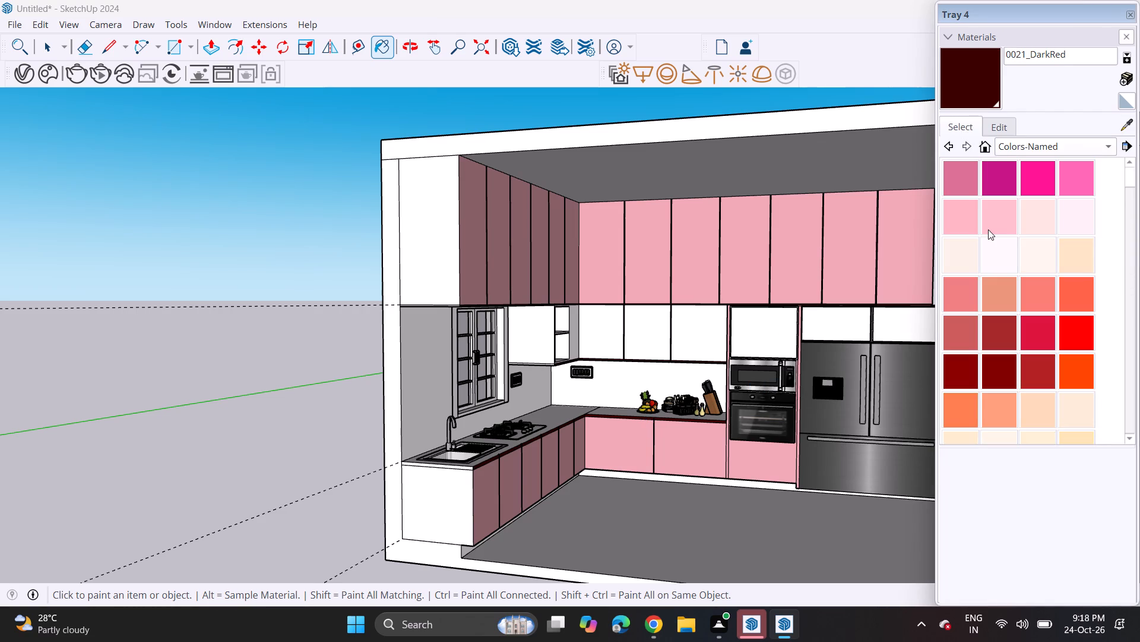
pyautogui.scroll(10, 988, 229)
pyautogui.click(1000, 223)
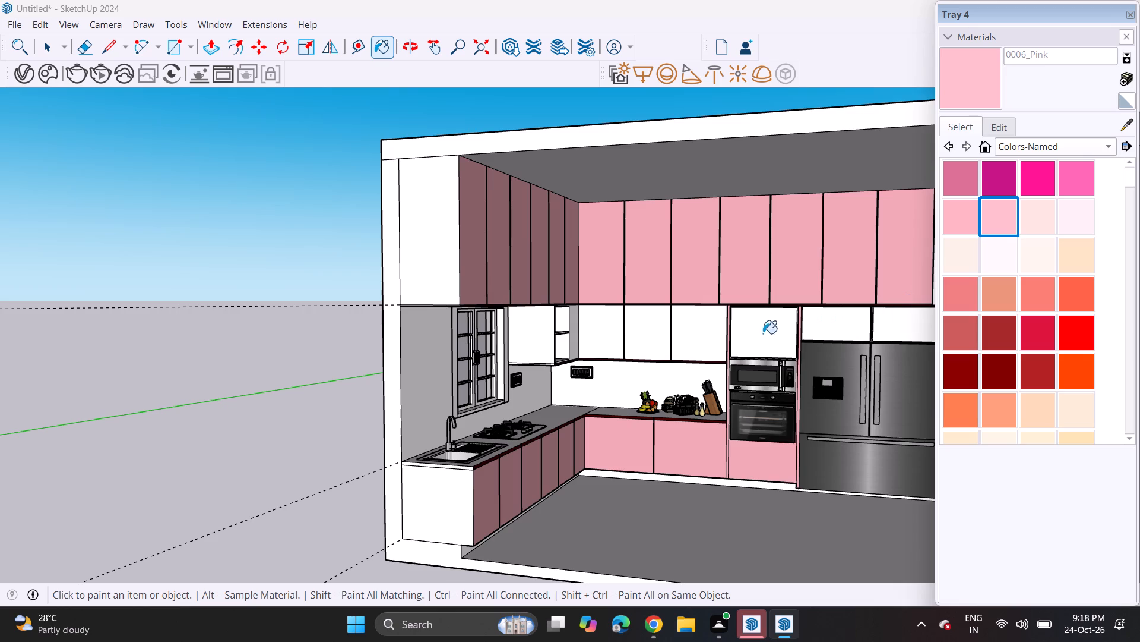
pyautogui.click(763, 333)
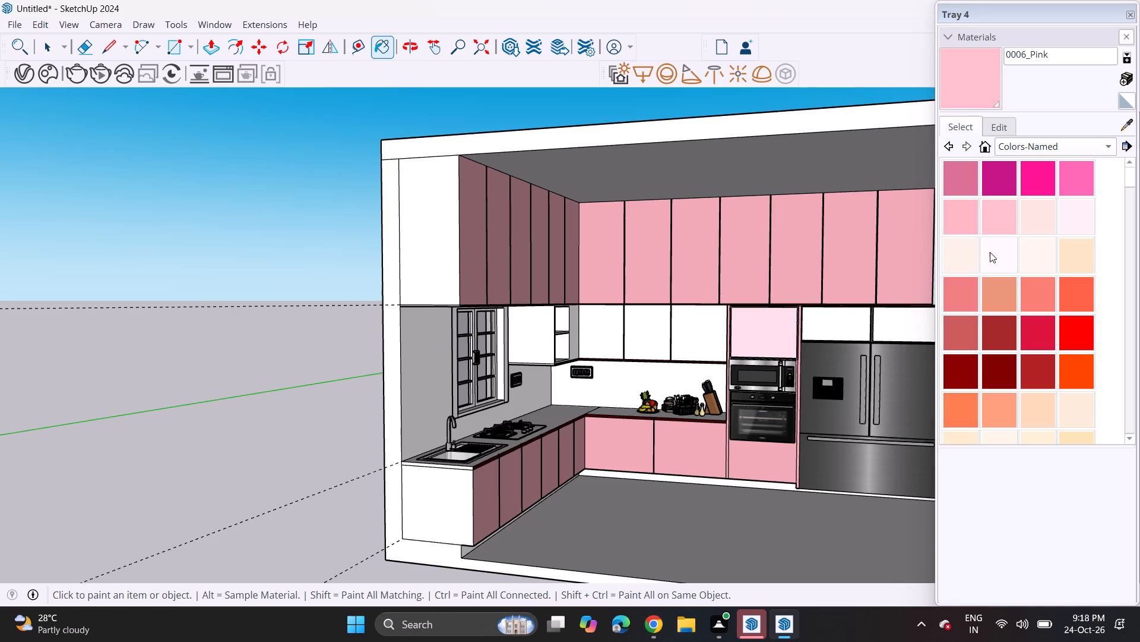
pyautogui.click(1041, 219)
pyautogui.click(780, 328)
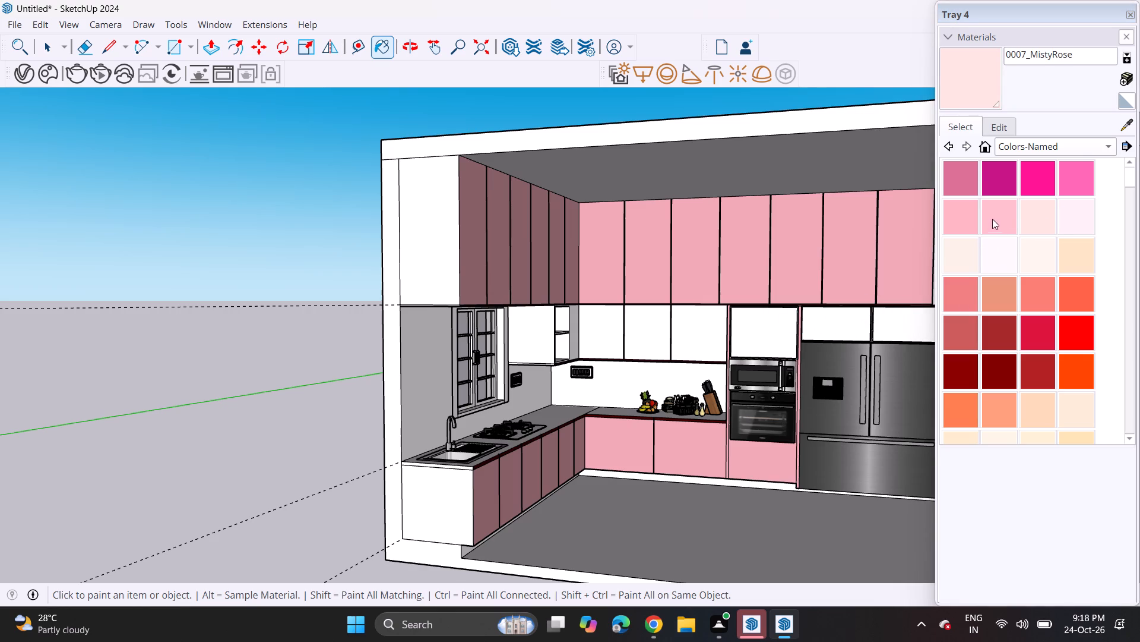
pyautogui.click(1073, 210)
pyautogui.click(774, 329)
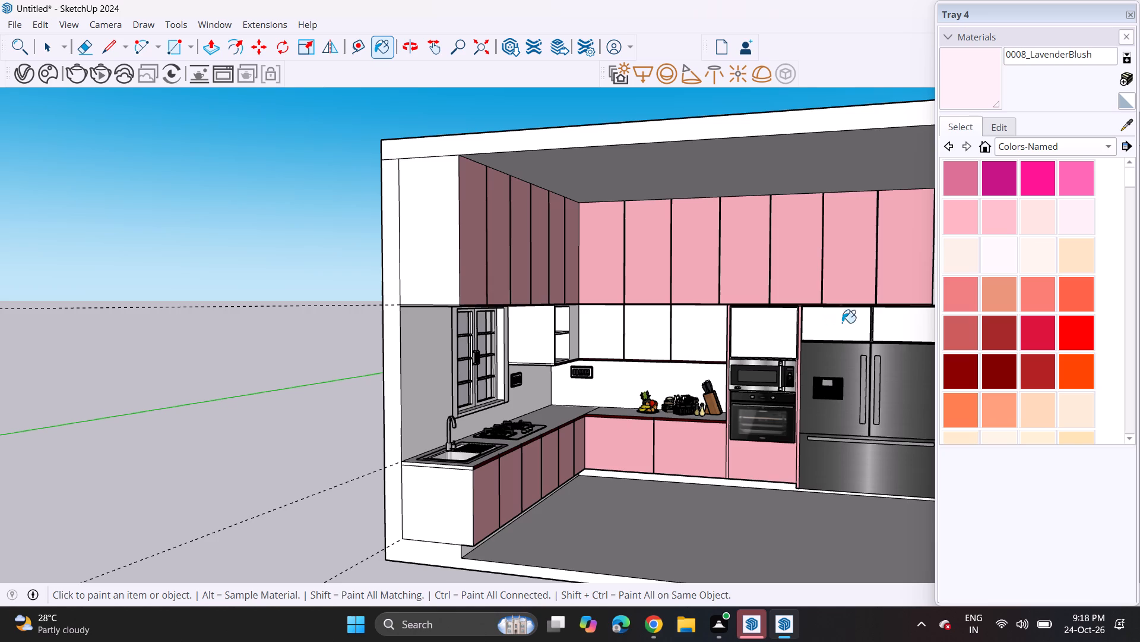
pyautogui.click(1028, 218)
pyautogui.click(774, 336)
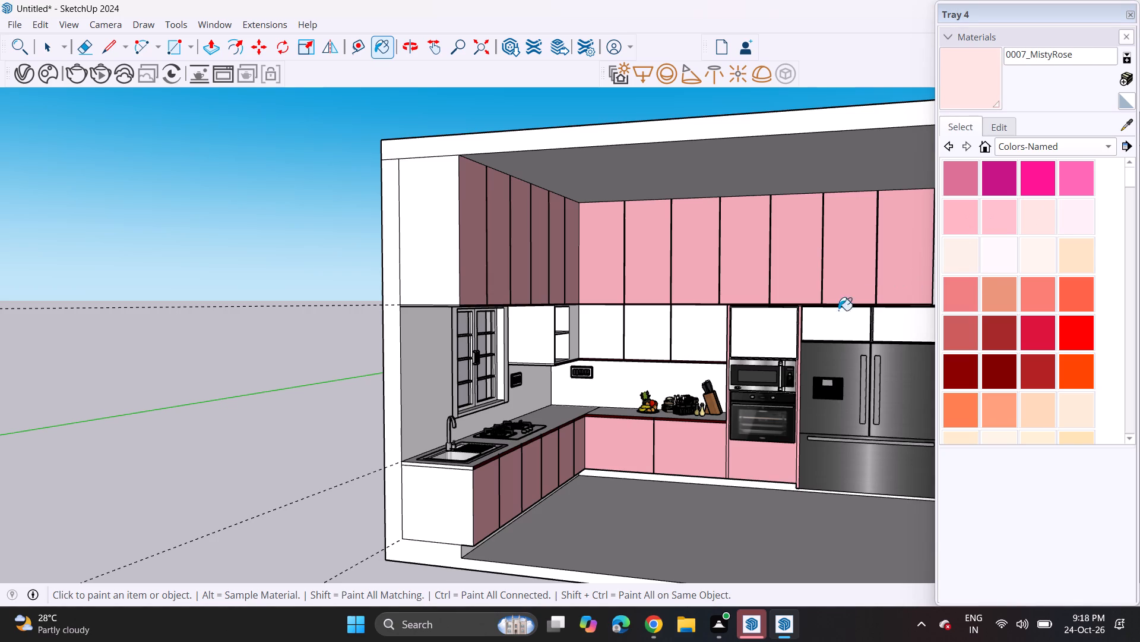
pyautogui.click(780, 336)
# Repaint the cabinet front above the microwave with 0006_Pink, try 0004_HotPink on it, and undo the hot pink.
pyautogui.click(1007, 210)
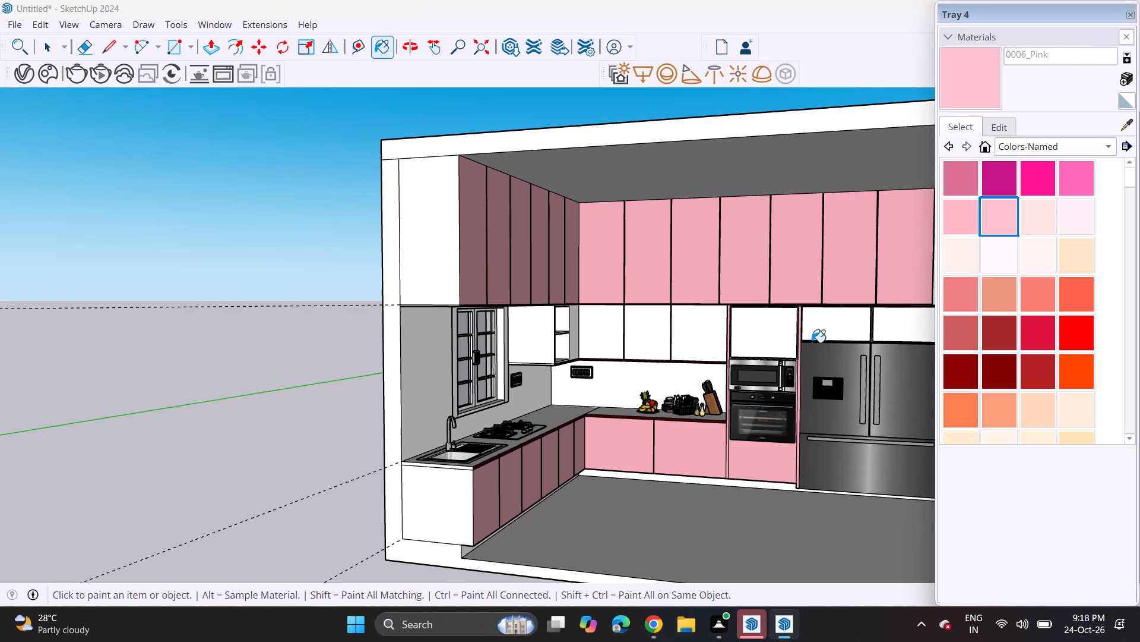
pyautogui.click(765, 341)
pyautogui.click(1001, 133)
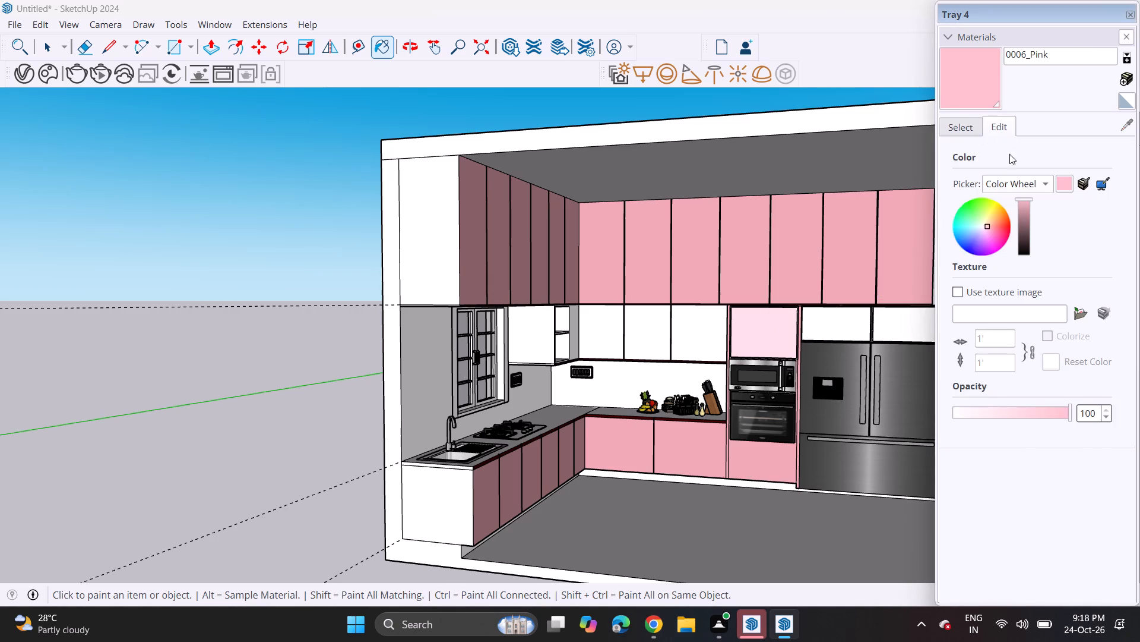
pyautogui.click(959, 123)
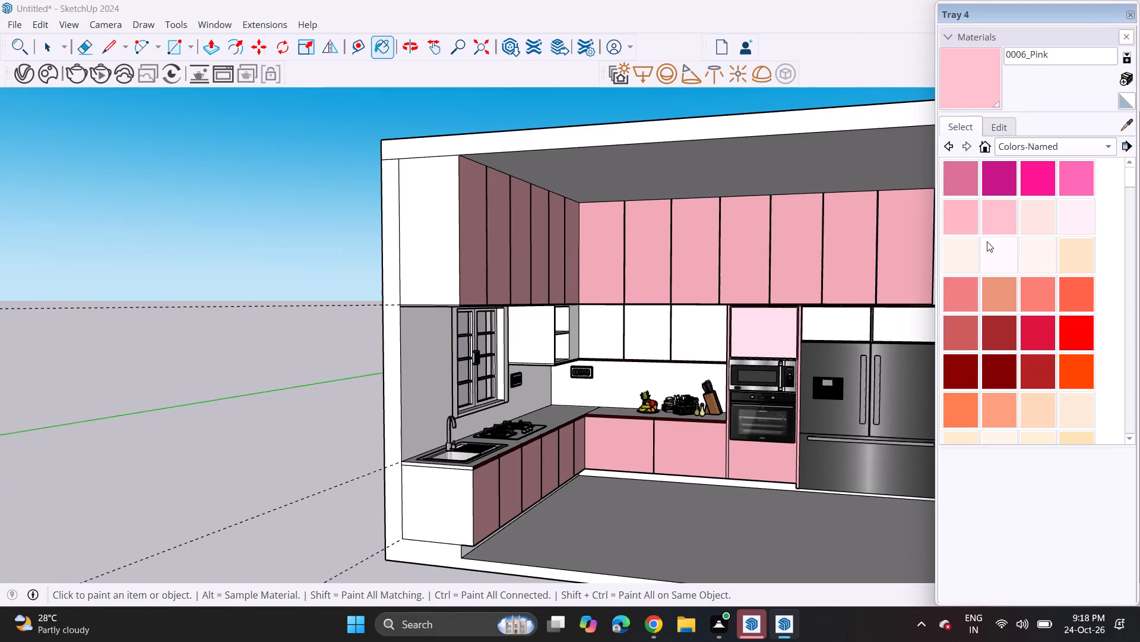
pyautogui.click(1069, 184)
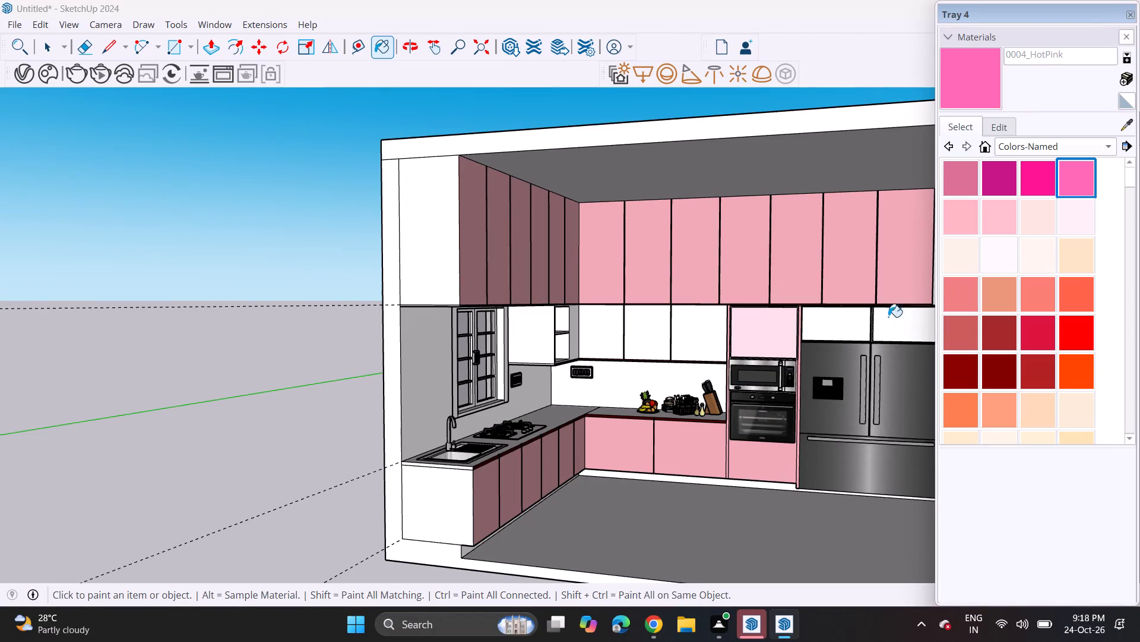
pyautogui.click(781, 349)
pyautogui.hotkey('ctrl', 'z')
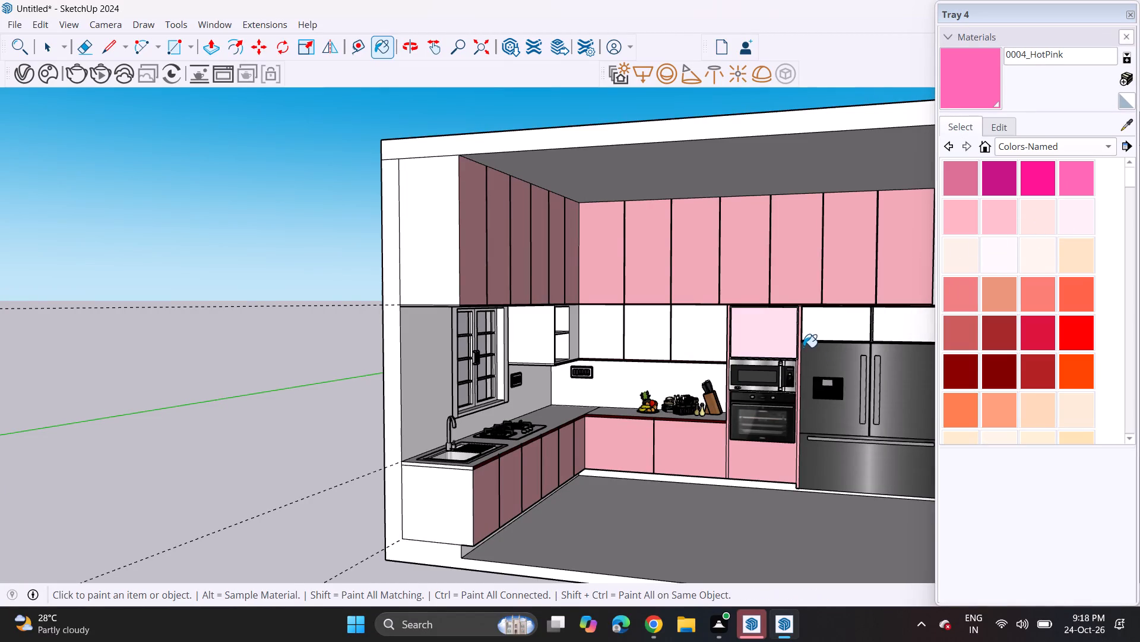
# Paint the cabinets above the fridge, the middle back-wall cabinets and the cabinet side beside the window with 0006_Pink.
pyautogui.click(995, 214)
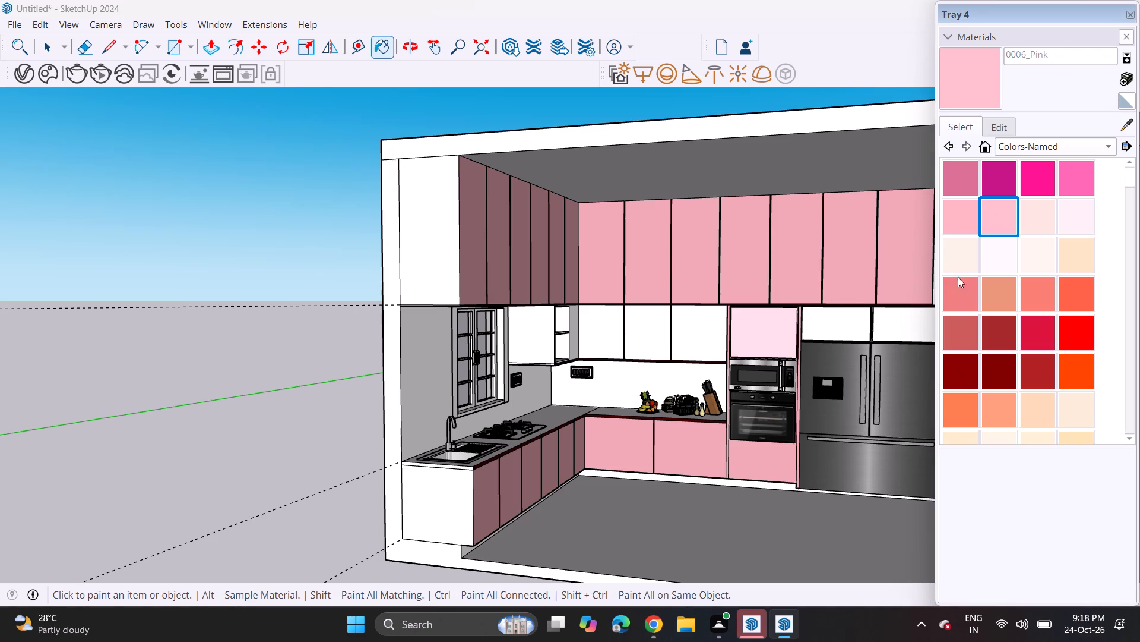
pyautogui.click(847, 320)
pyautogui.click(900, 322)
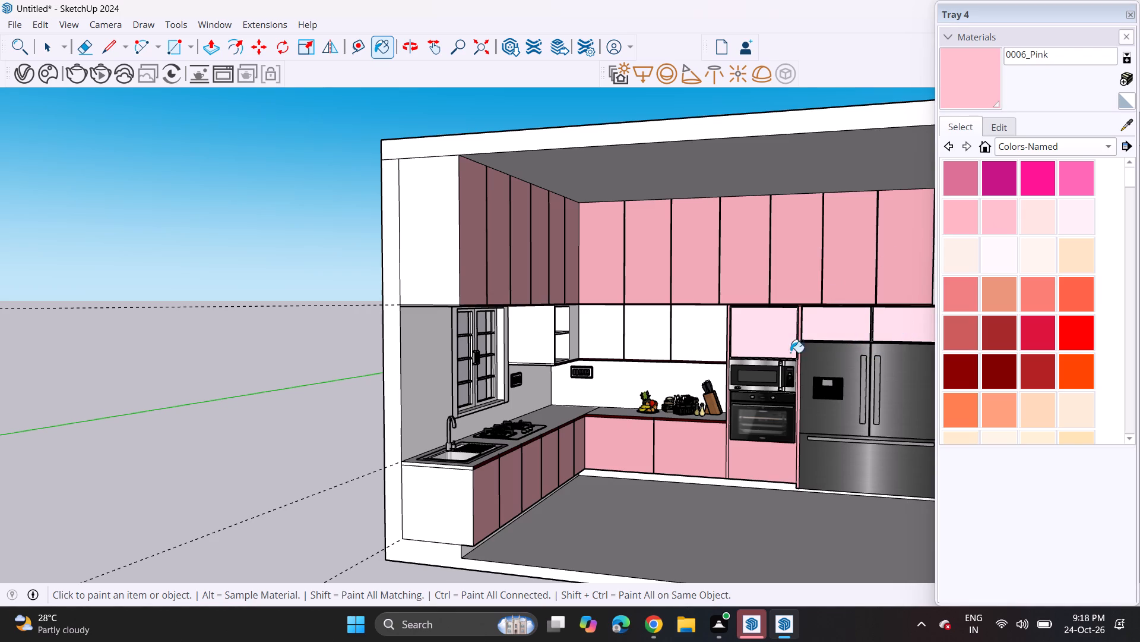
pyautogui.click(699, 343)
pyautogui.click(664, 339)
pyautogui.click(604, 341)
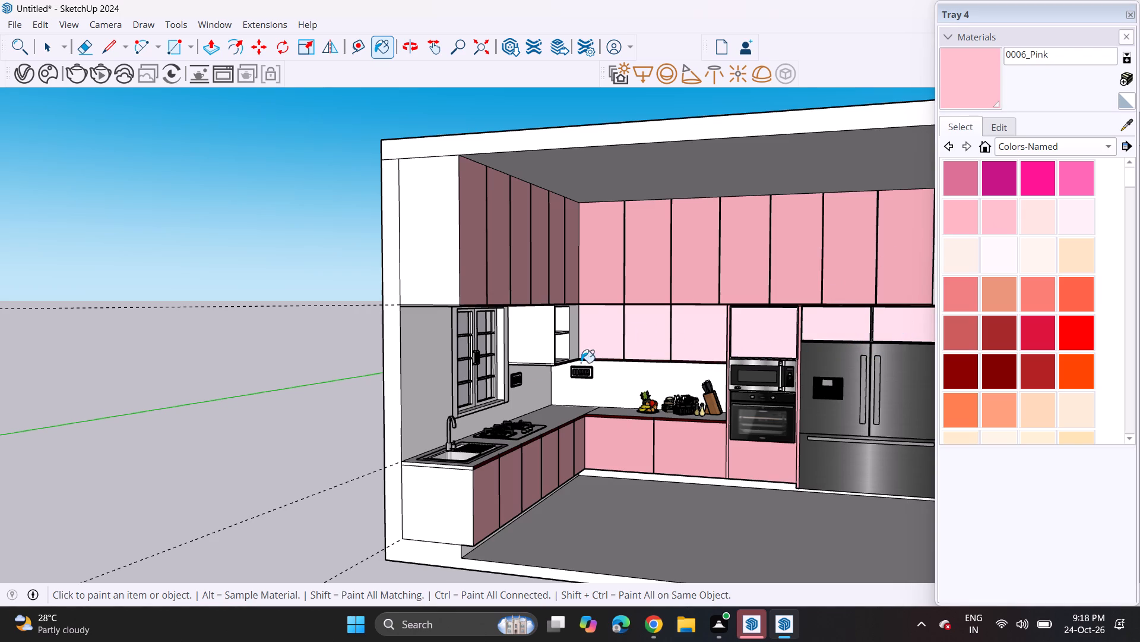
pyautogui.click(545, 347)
# Paint the cabinet side beside the window and all middle cabinet fronts, including those above the microwave and fridge, with 0011_Seashell.
pyautogui.scroll(1, 547, 345)
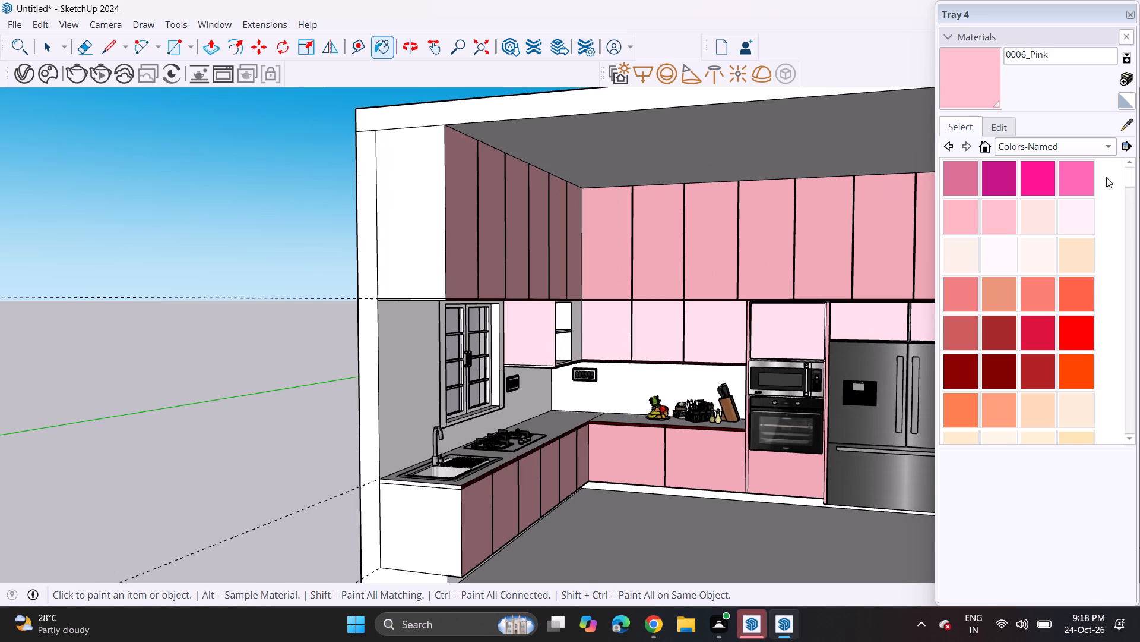
pyautogui.click(1033, 257)
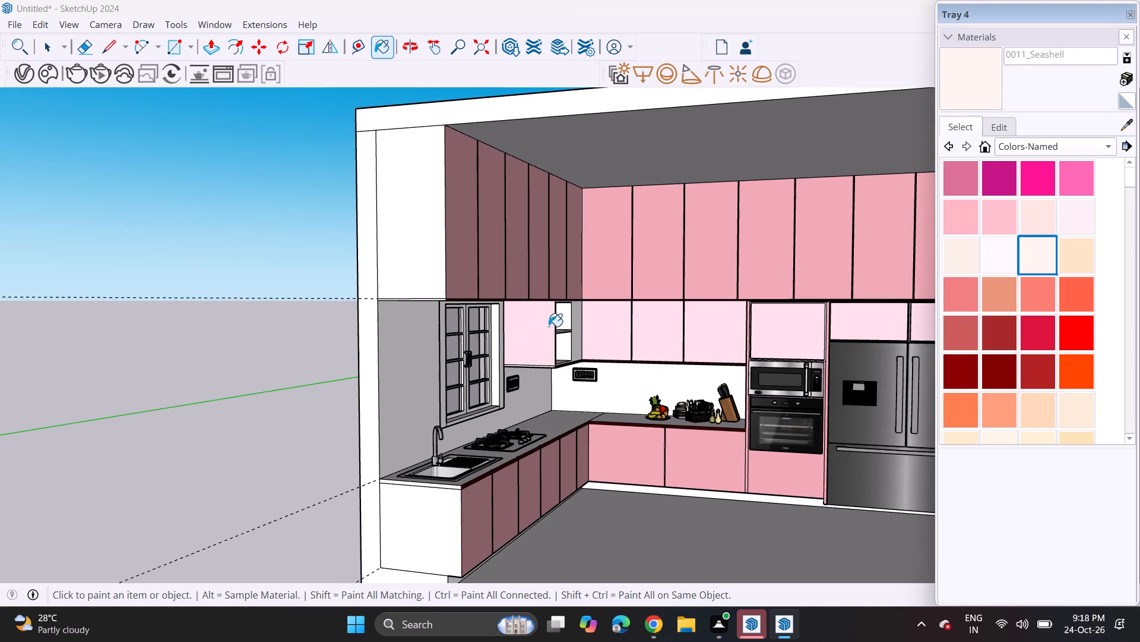
pyautogui.click(549, 326)
pyautogui.click(597, 329)
pyautogui.click(666, 329)
pyautogui.click(704, 331)
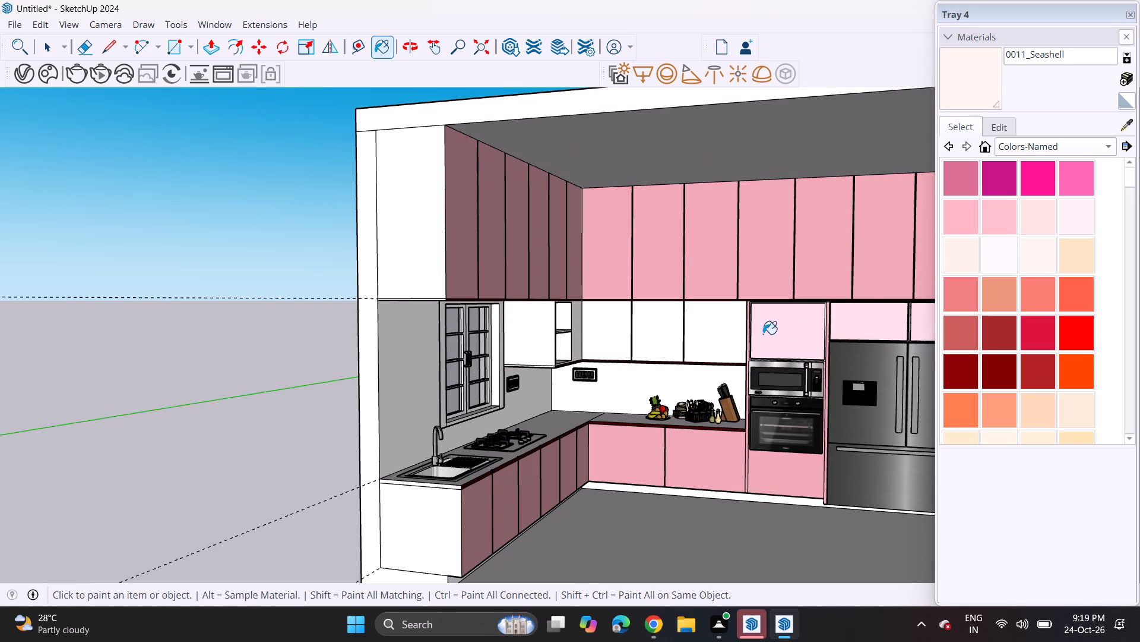
pyautogui.click(768, 335)
pyautogui.click(870, 313)
pyautogui.click(924, 326)
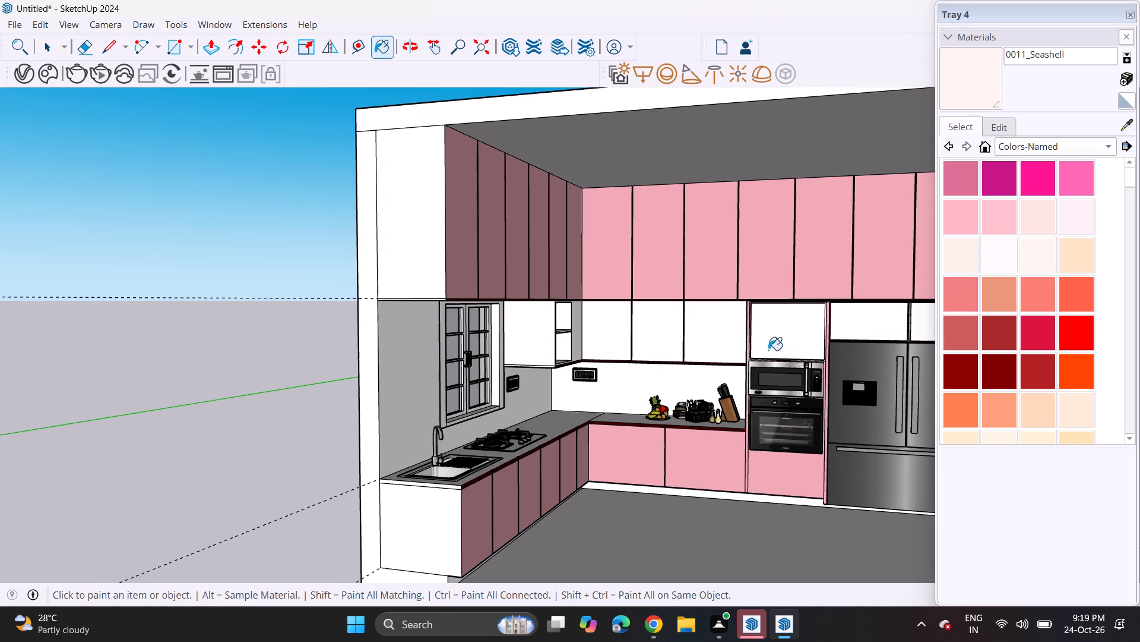
# Adjust the brightness of the 0011_Seashell material to a slightly darker shade.
pyautogui.click(999, 122)
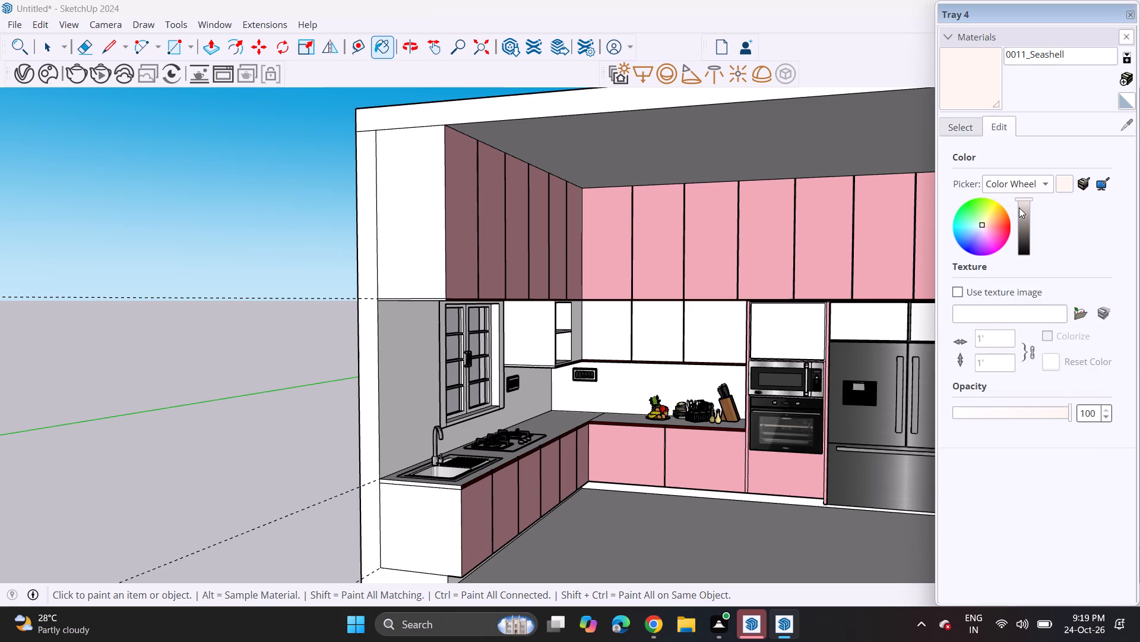
pyautogui.click(1024, 204)
pyautogui.click(1024, 201)
pyautogui.click(1024, 204)
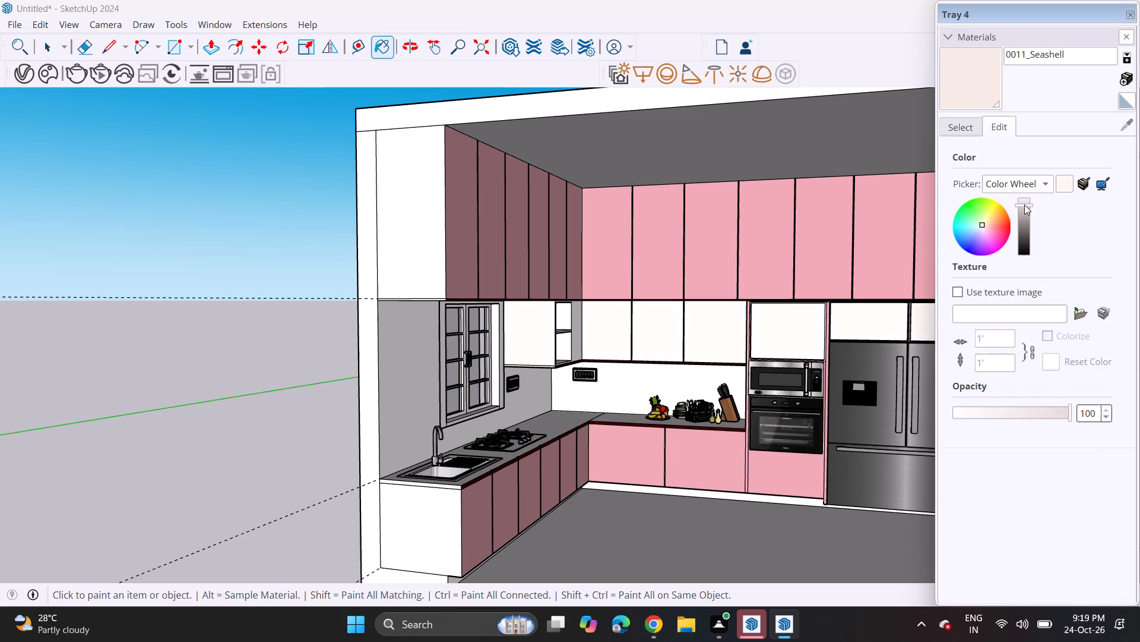
pyautogui.click(1026, 215)
pyautogui.click(1028, 209)
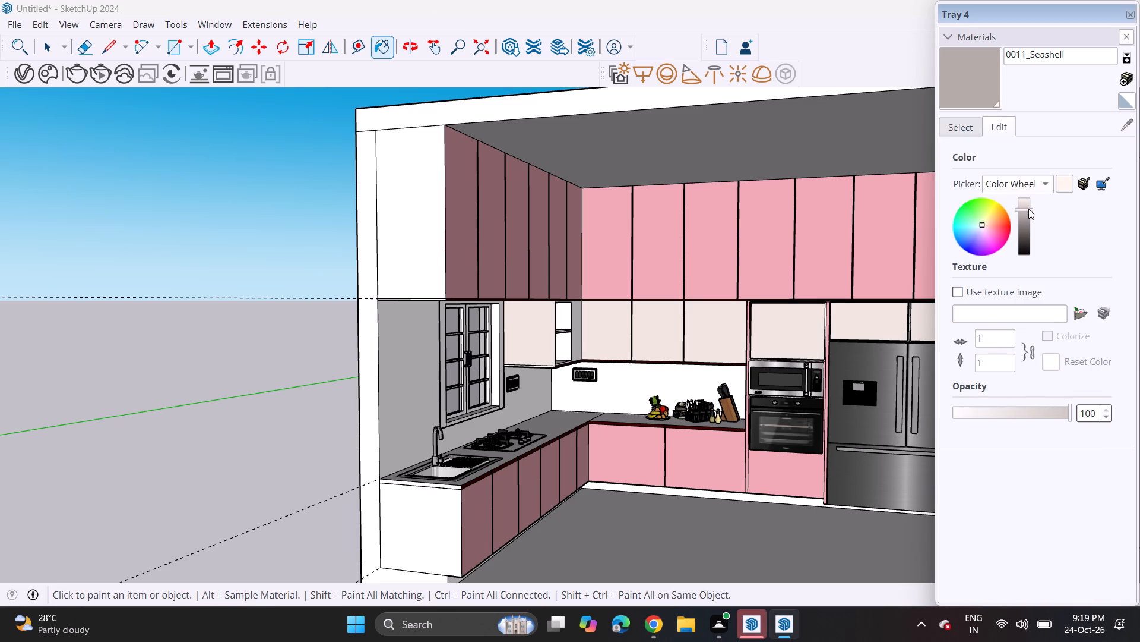
pyautogui.click(1029, 205)
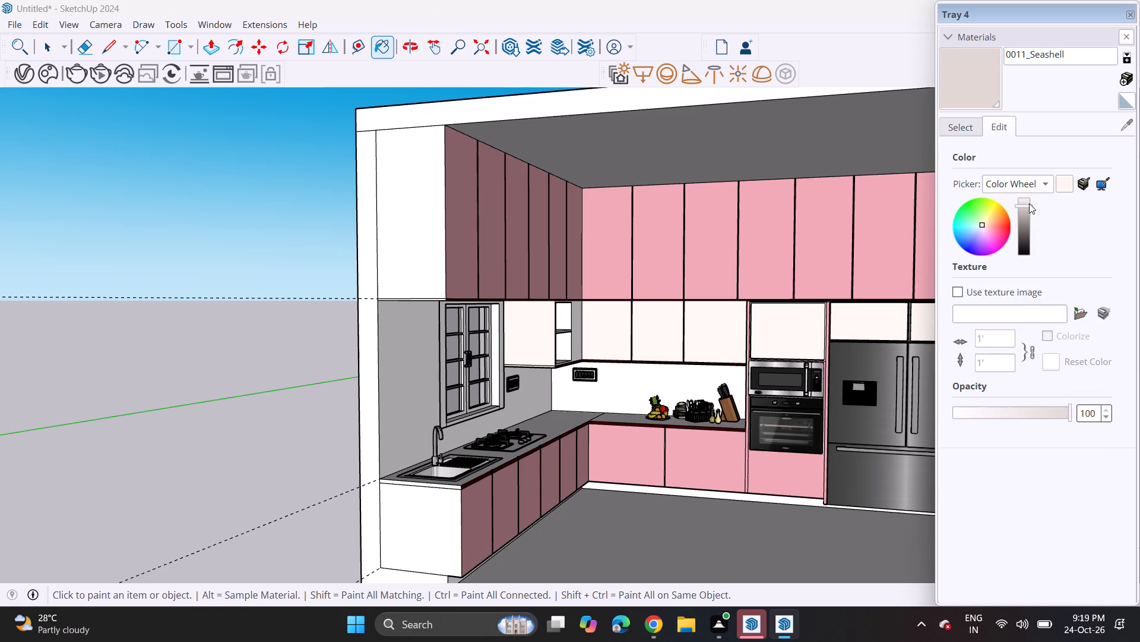
pyautogui.click(1023, 202)
# Paint the cabinet side beside the window and the end panels of the window-wall upper and base cabinets with the adjusted 0011_Seashell.
pyautogui.click(531, 348)
pyautogui.click(394, 247)
pyautogui.click(410, 508)
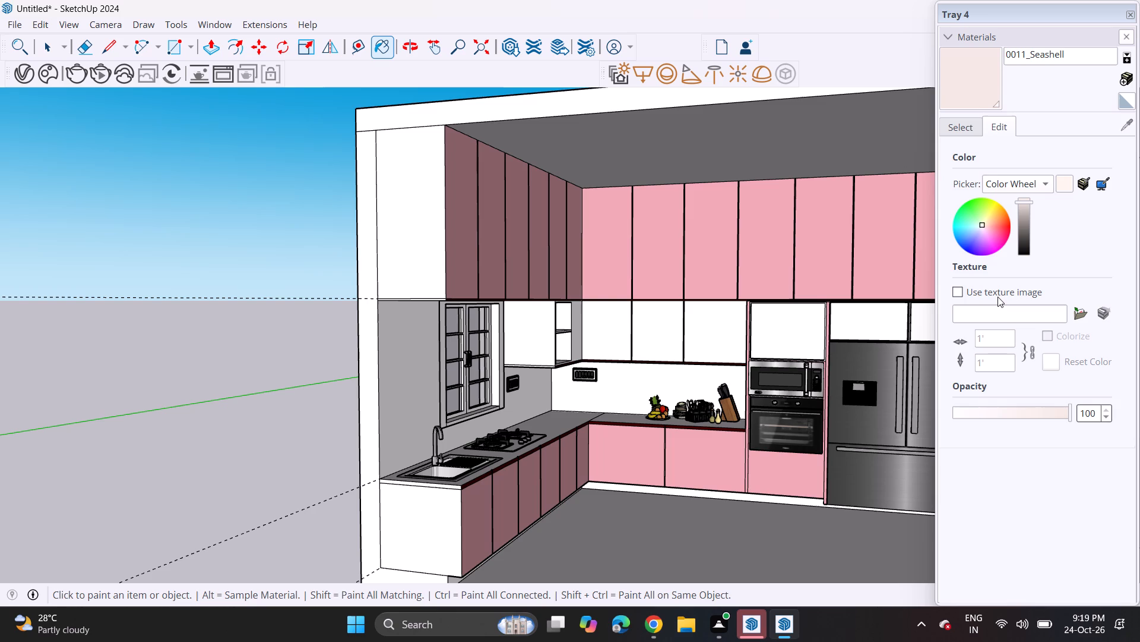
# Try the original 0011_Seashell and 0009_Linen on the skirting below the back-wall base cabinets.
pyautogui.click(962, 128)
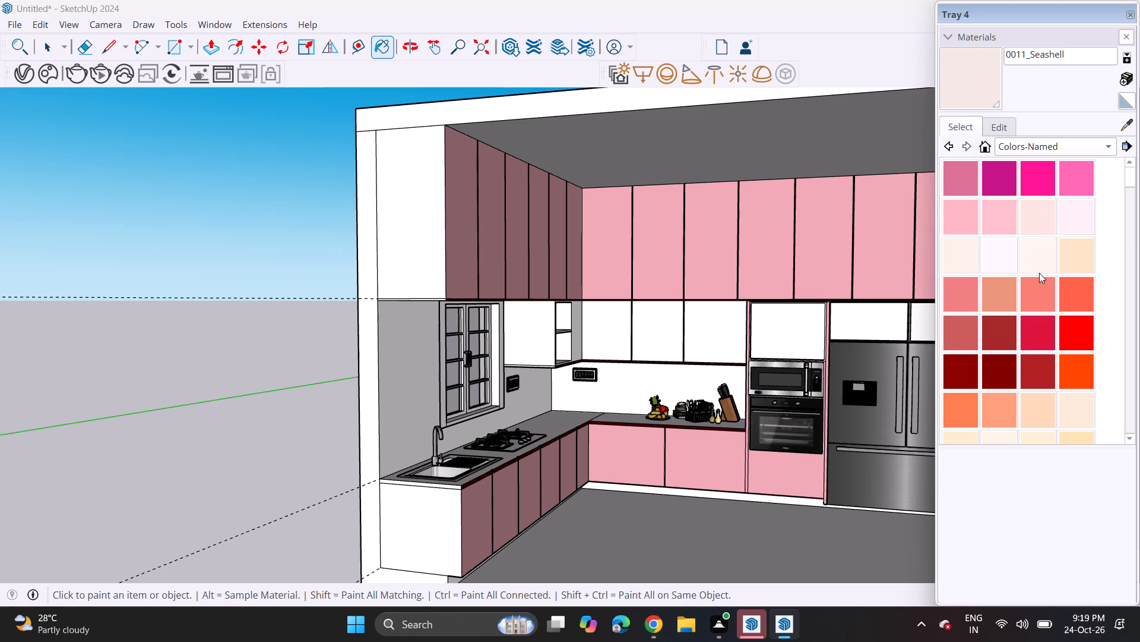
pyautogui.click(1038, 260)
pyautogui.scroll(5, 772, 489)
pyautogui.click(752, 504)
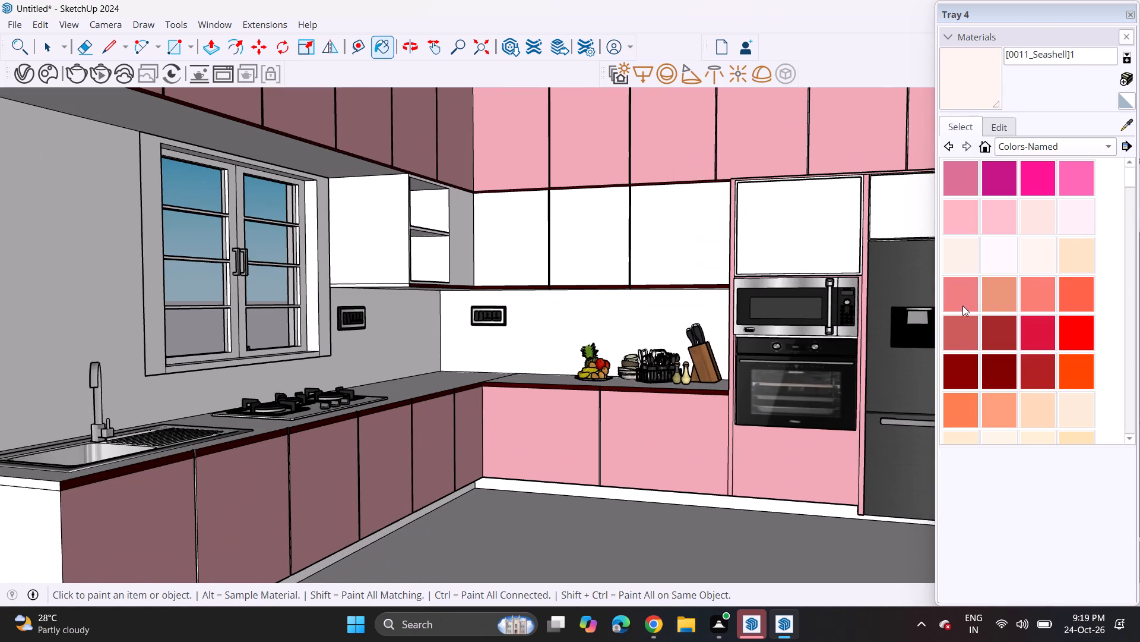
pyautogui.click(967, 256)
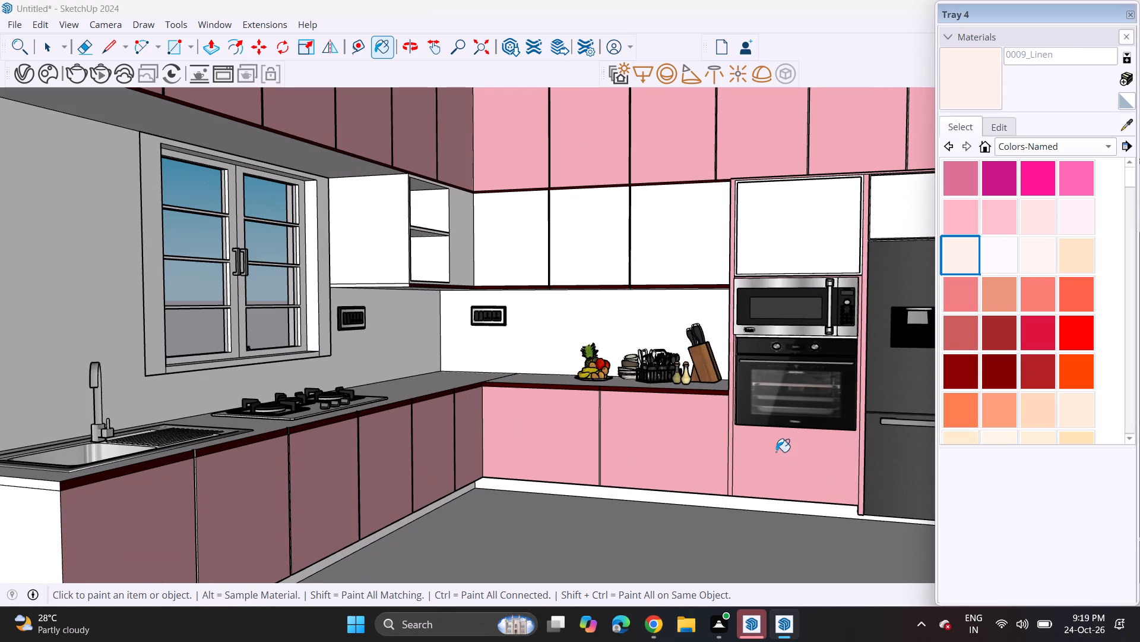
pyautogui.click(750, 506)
# Paint the skirting below the back-wall and window-wall base cabinets with 0012_Bisque.
pyautogui.click(1084, 247)
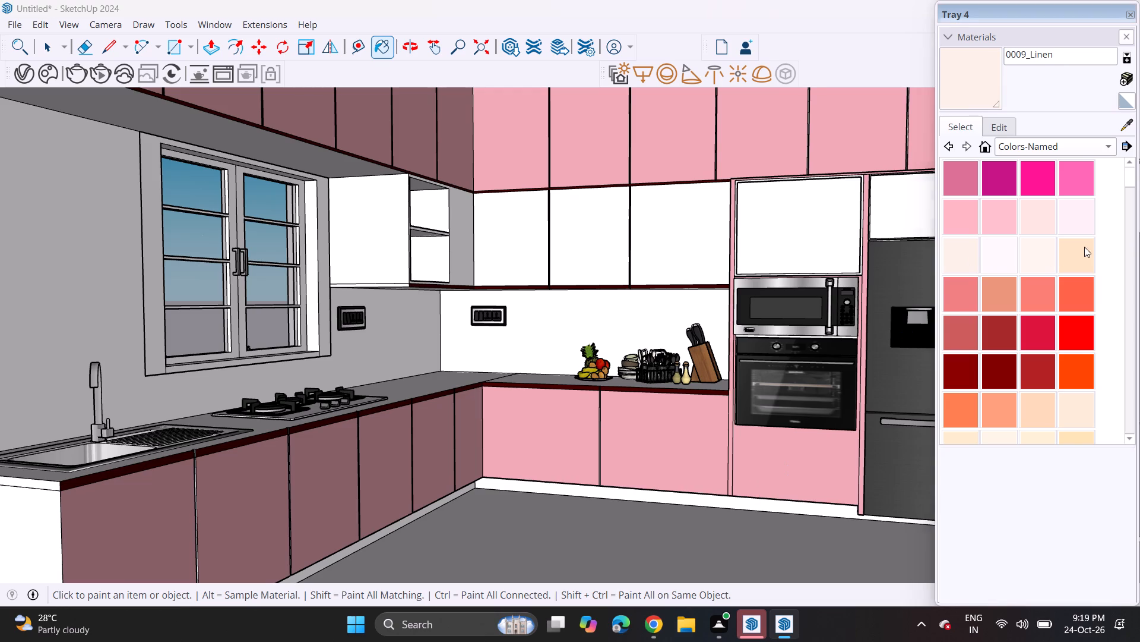
pyautogui.click(737, 505)
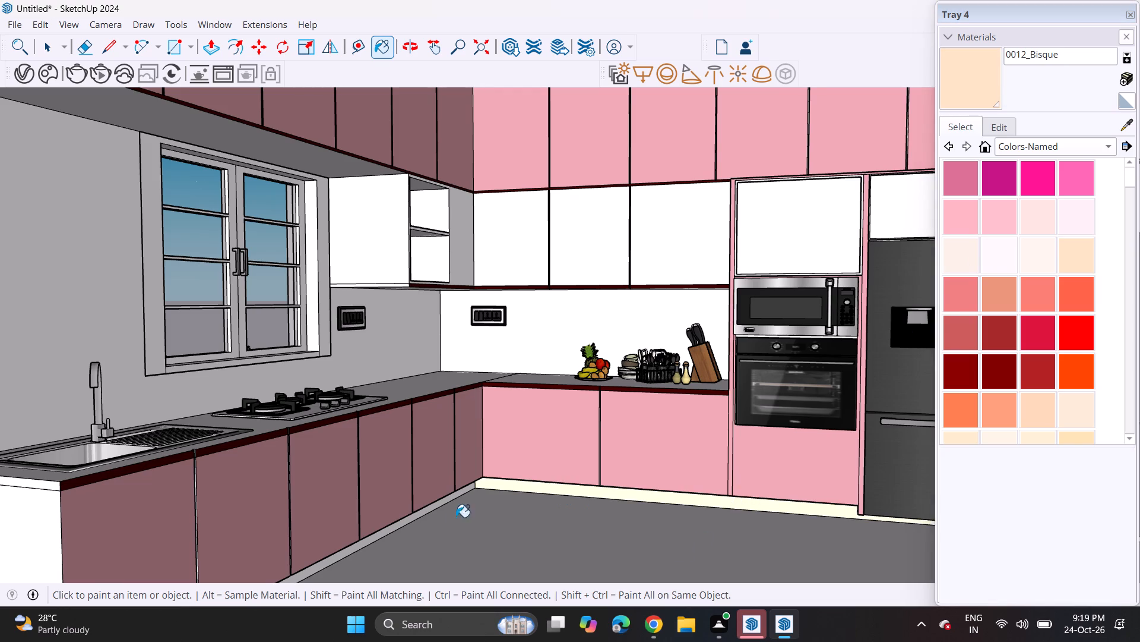
pyautogui.scroll(-5, 407, 524)
pyautogui.scroll(10, 416, 526)
pyautogui.click(420, 506)
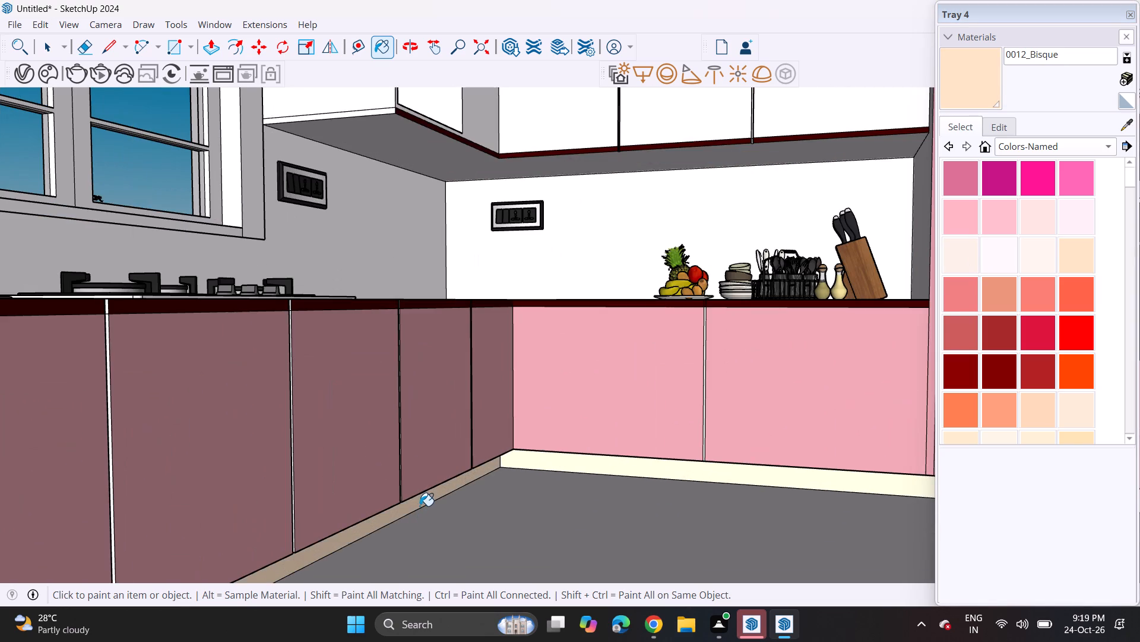
# Examine the painted cabinets and skirting across the whole kitchen, ending on a front view of the room.
pyautogui.scroll(-14, 420, 506)
pyautogui.scroll(1, 495, 535)
pyautogui.moveTo(499, 536); pyautogui.dragTo(587, 518, button='middle')
pyautogui.scroll(1, 589, 517)
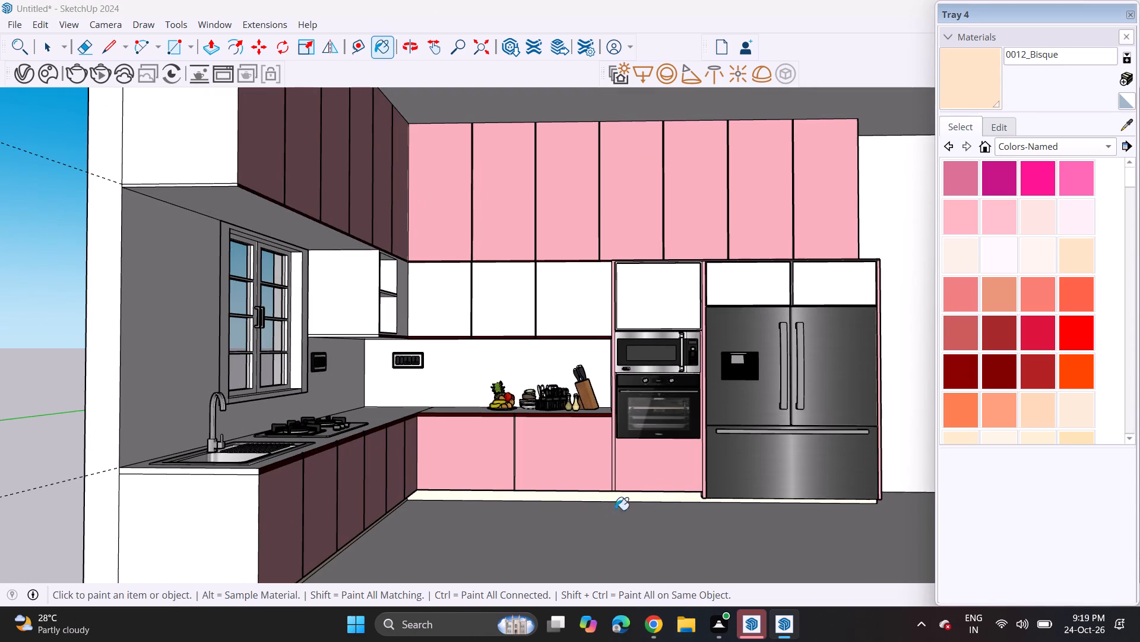
pyautogui.moveTo(707, 498); pyautogui.dragTo(577, 500, button='middle')
pyautogui.scroll(1, 572, 498)
pyautogui.scroll(-4, 569, 493)
pyautogui.moveTo(568, 492); pyautogui.dragTo(499, 490, button='middle')
pyautogui.keyDown('shift'); pyautogui.moveTo(493, 485); pyautogui.dragTo(610, 458, button='middle'); pyautogui.keyUp('shift')
pyautogui.moveTo(610, 458); pyautogui.dragTo(560, 491, button='middle')
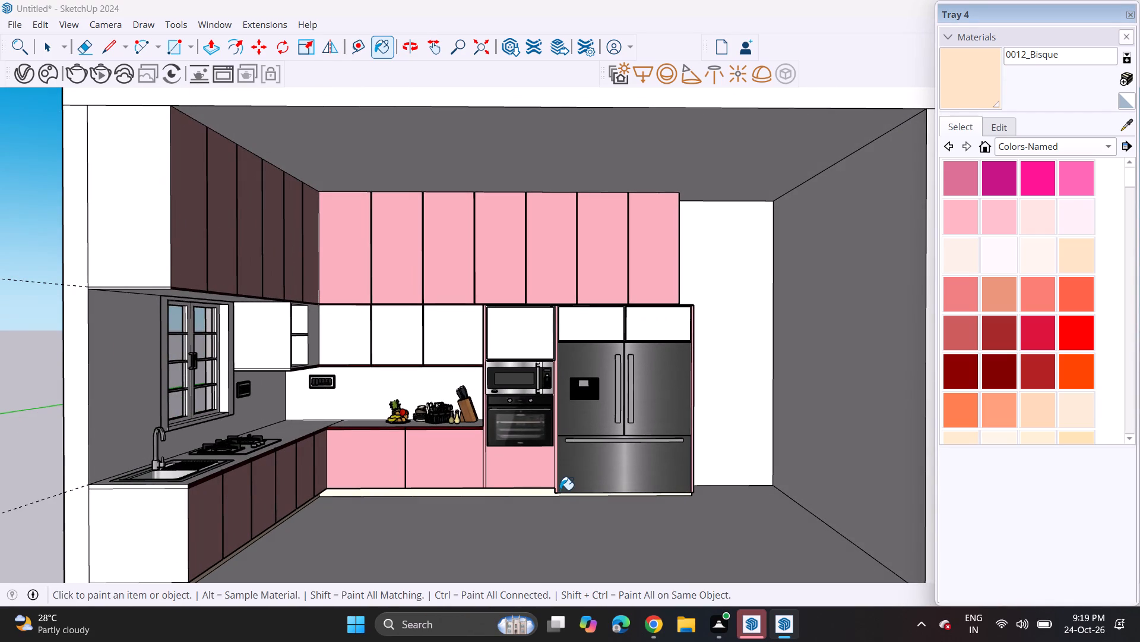
# Turn on shadows for the kitchen view.
pyautogui.click(72, 33)
pyautogui.click(78, 24)
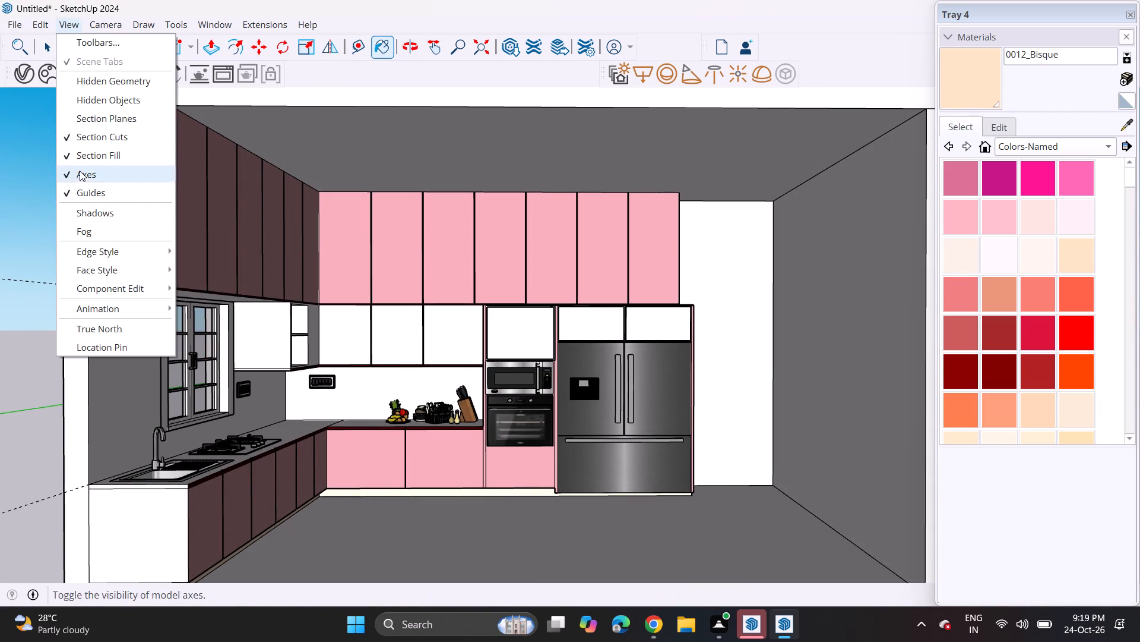
pyautogui.click(94, 219)
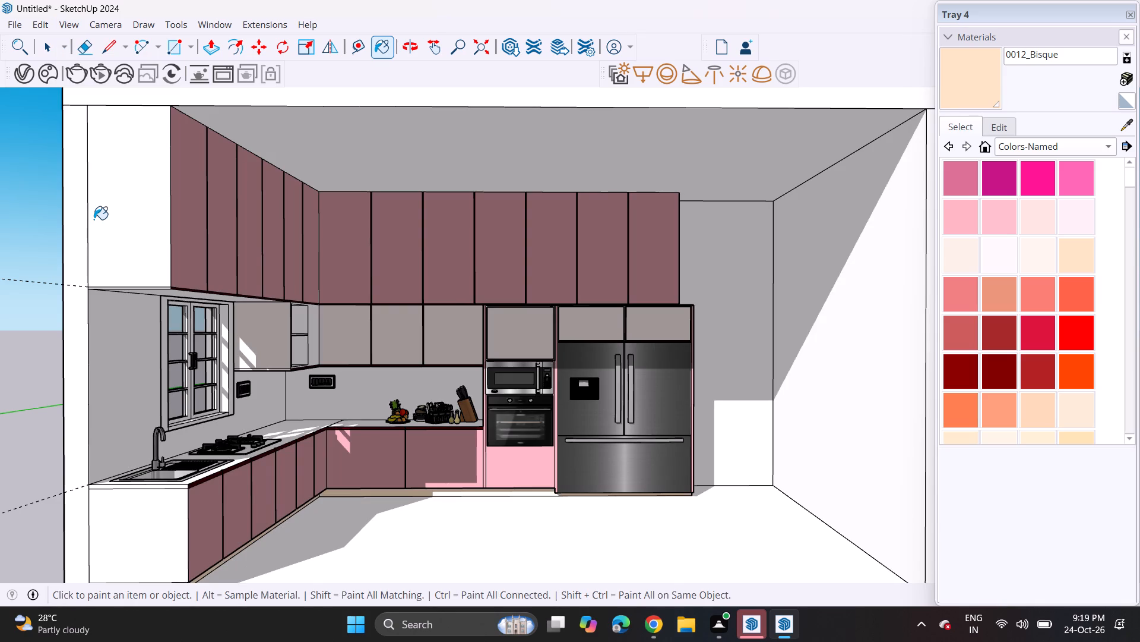
# Start a model import and browse the Downloads folder for a potted plant to decorate the kitchen.
pyautogui.click(17, 23)
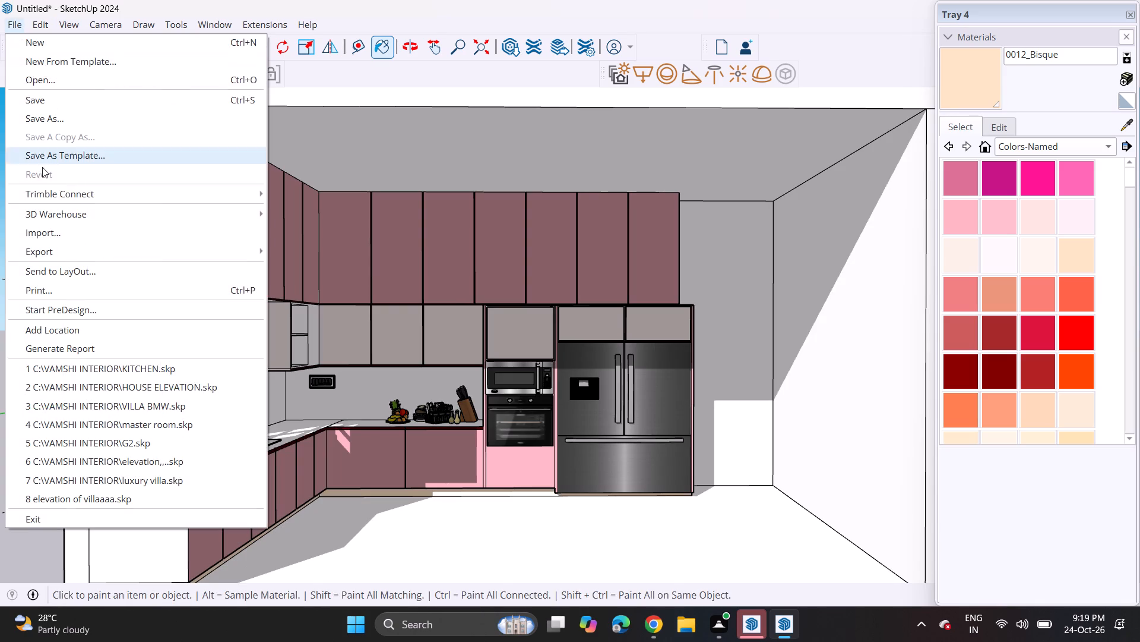
pyautogui.click(63, 234)
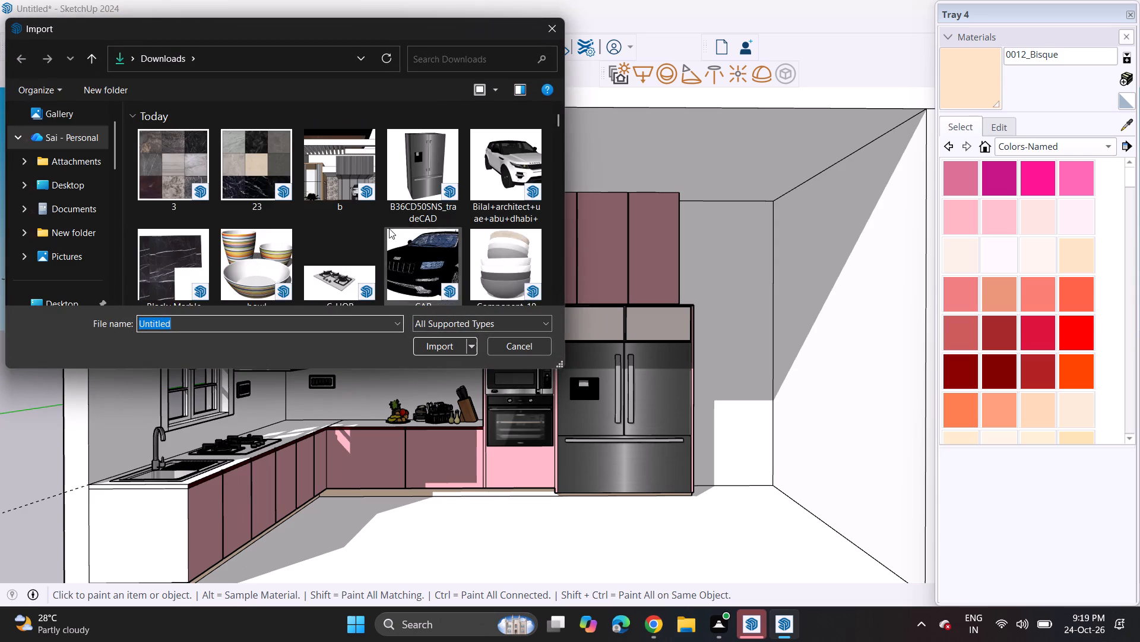
pyautogui.scroll(-17, 344, 229)
pyautogui.scroll(-9, 343, 229)
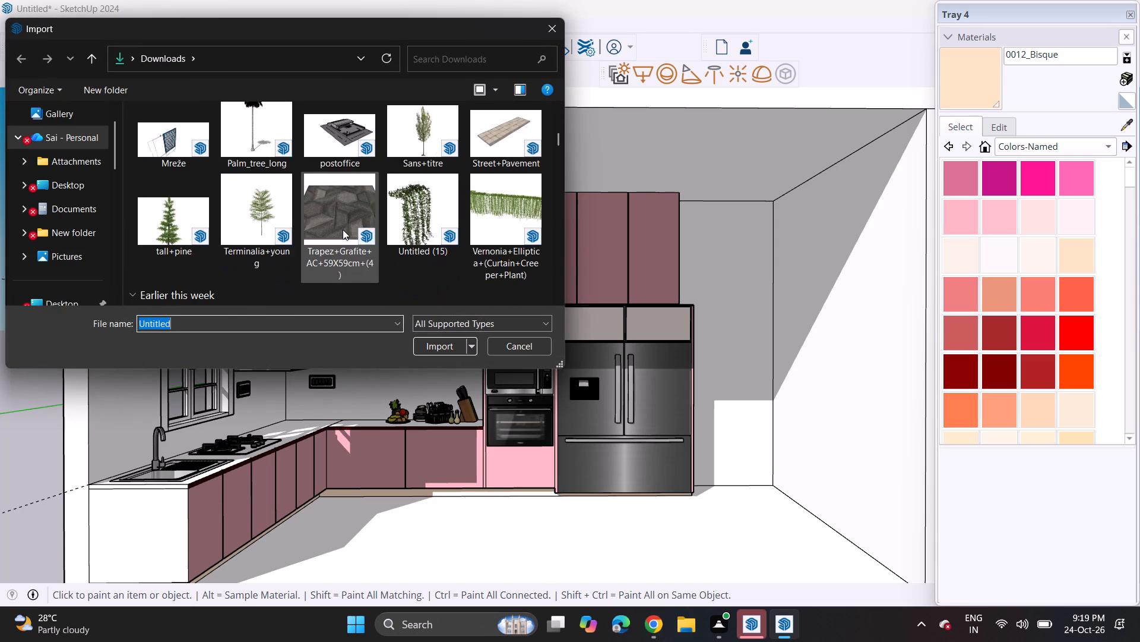
pyautogui.scroll(-6, 343, 229)
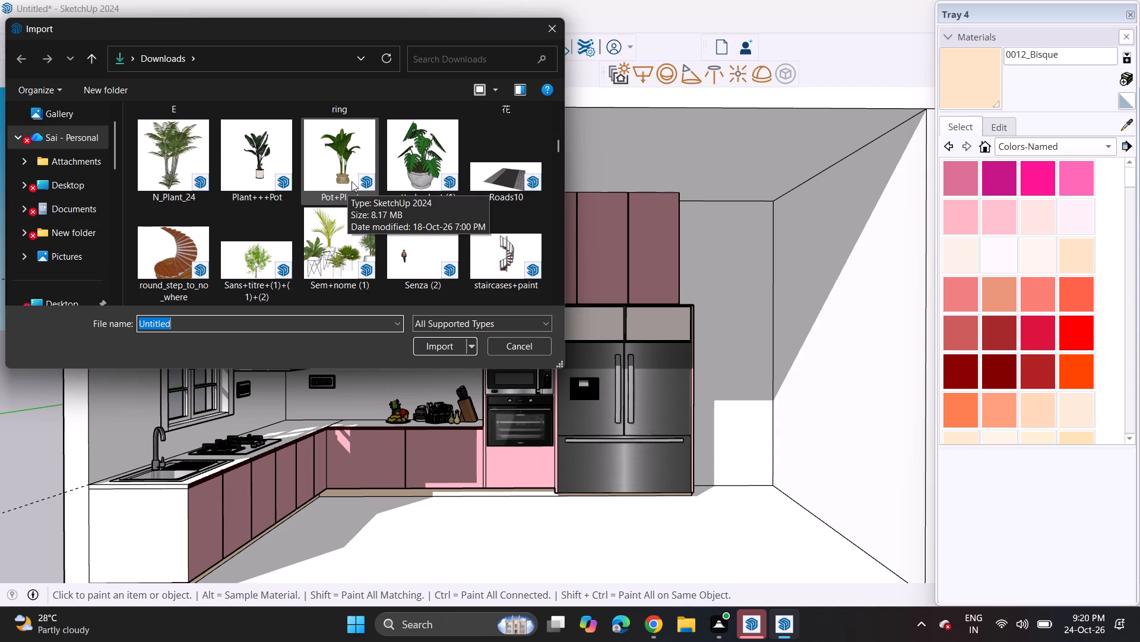
pyautogui.scroll(-7, 374, 169)
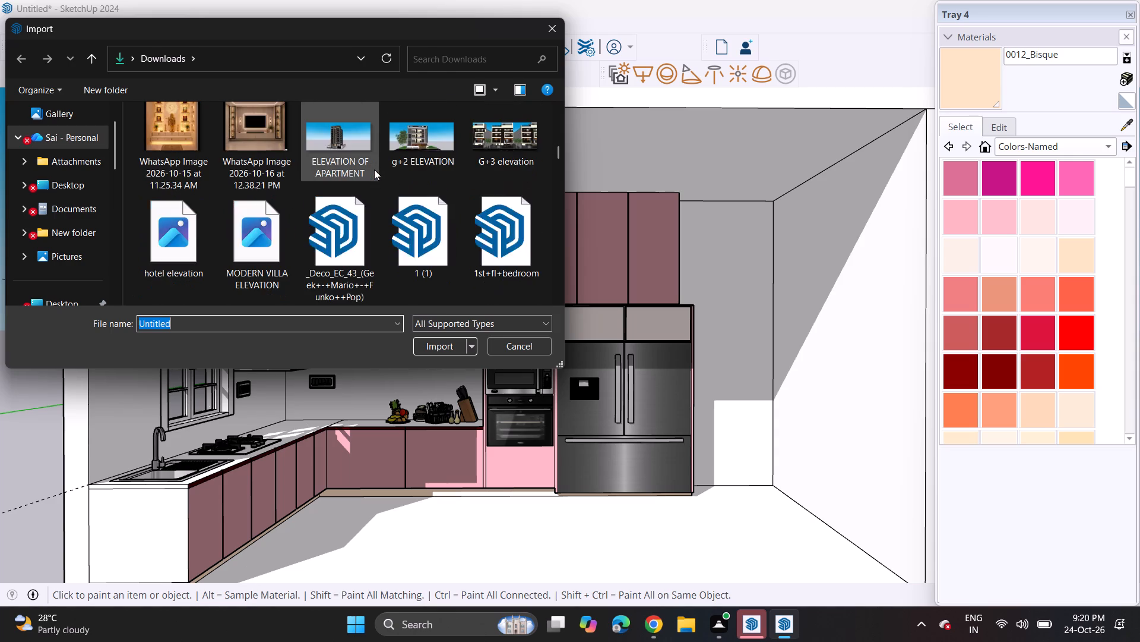
pyautogui.scroll(-4, 374, 169)
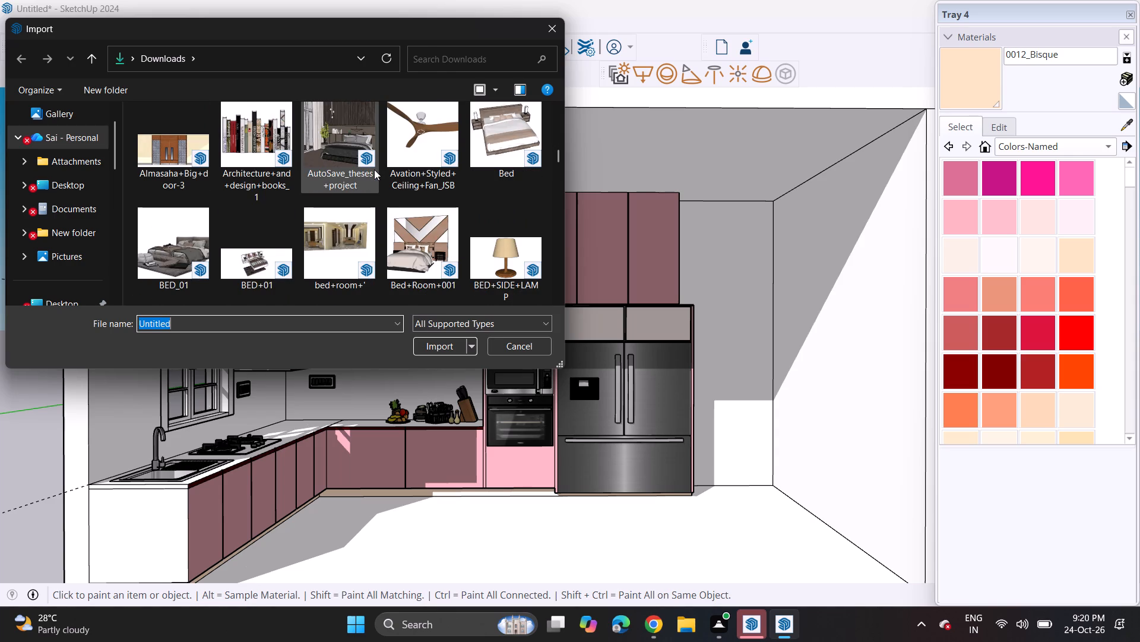
pyautogui.scroll(-4, 374, 169)
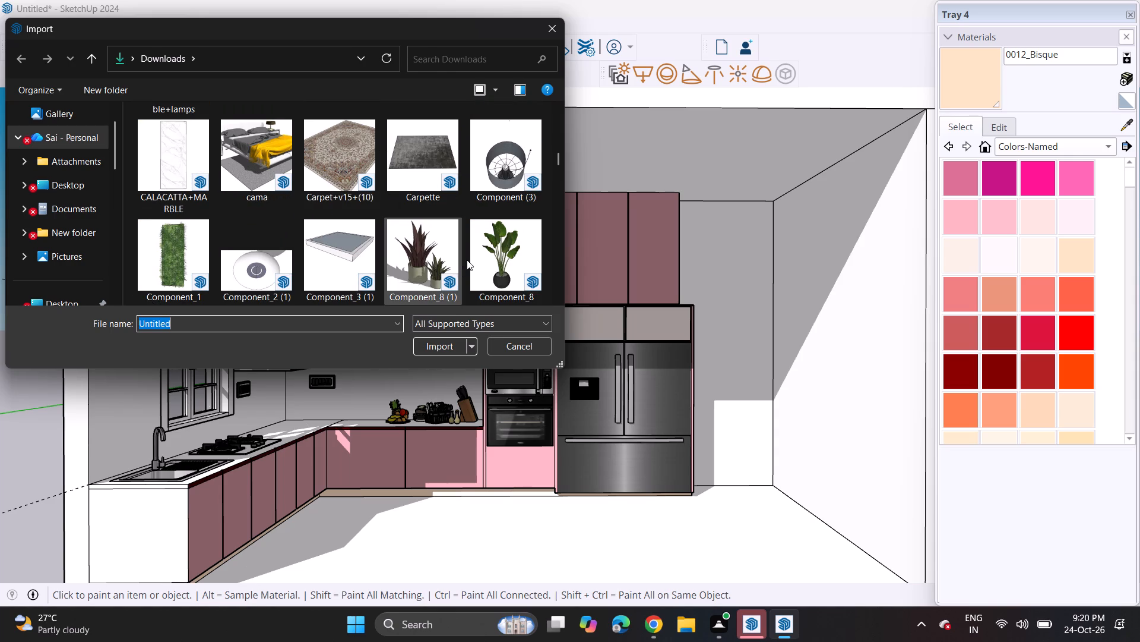
pyautogui.scroll(1, 462, 273)
pyautogui.scroll(-3, 462, 273)
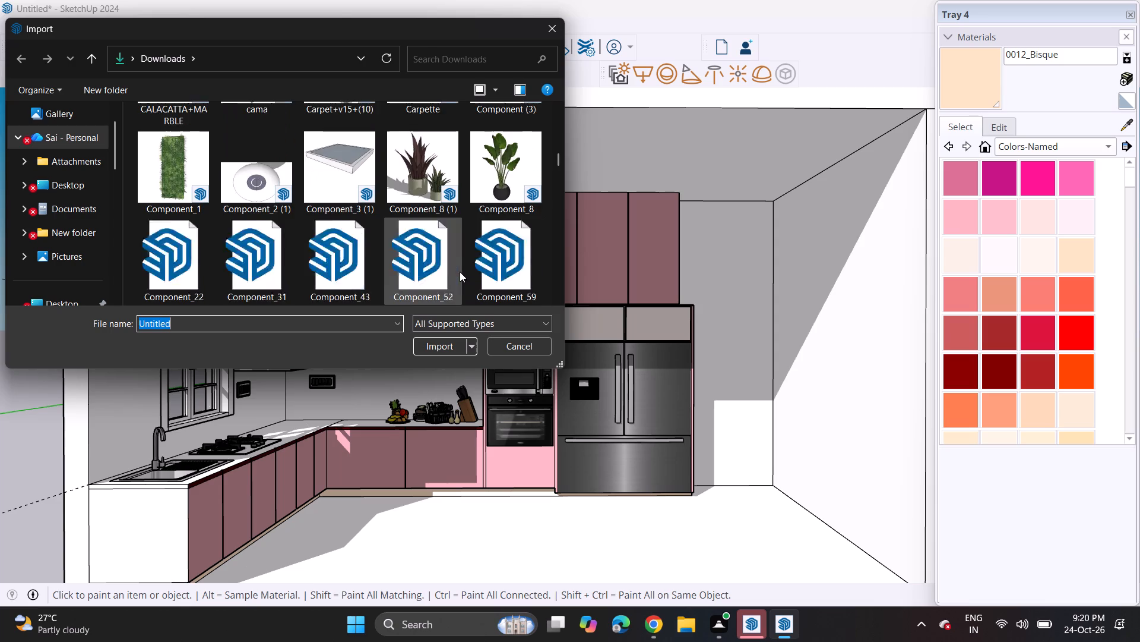
pyautogui.scroll(-4, 460, 272)
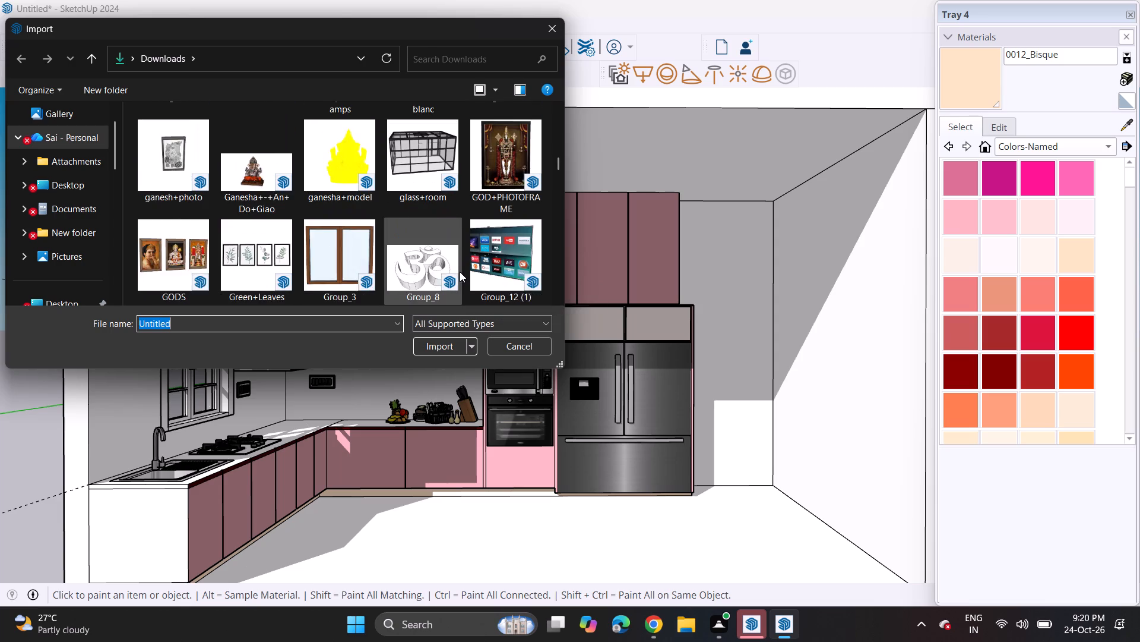
pyautogui.scroll(-3, 460, 272)
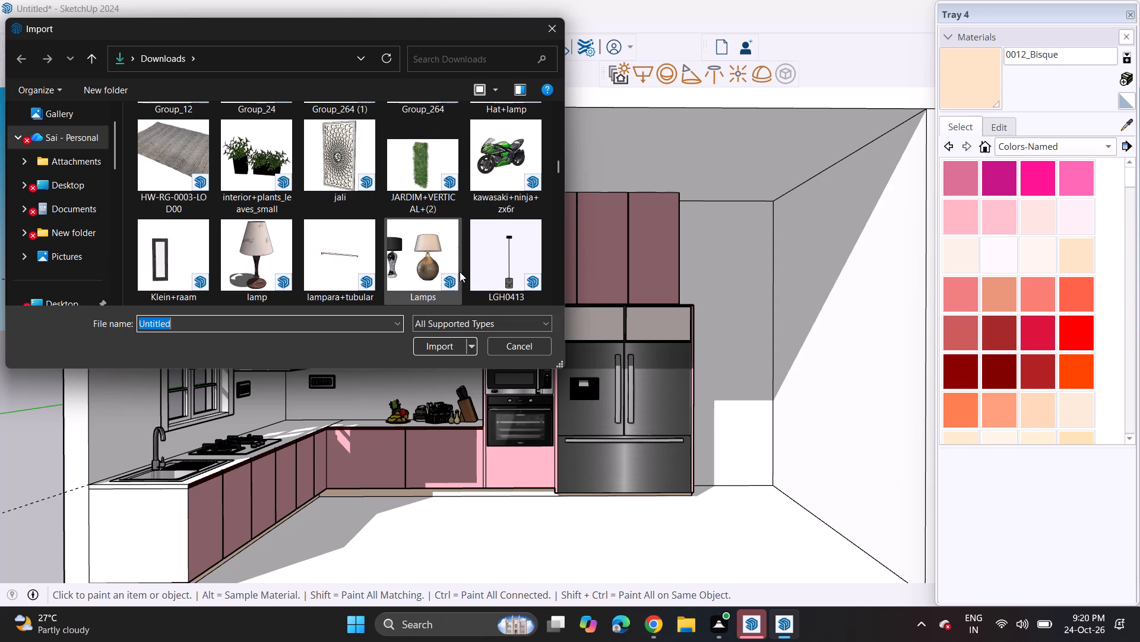
pyautogui.scroll(-3, 460, 272)
pyautogui.scroll(1, 458, 271)
pyautogui.scroll(-1, 458, 271)
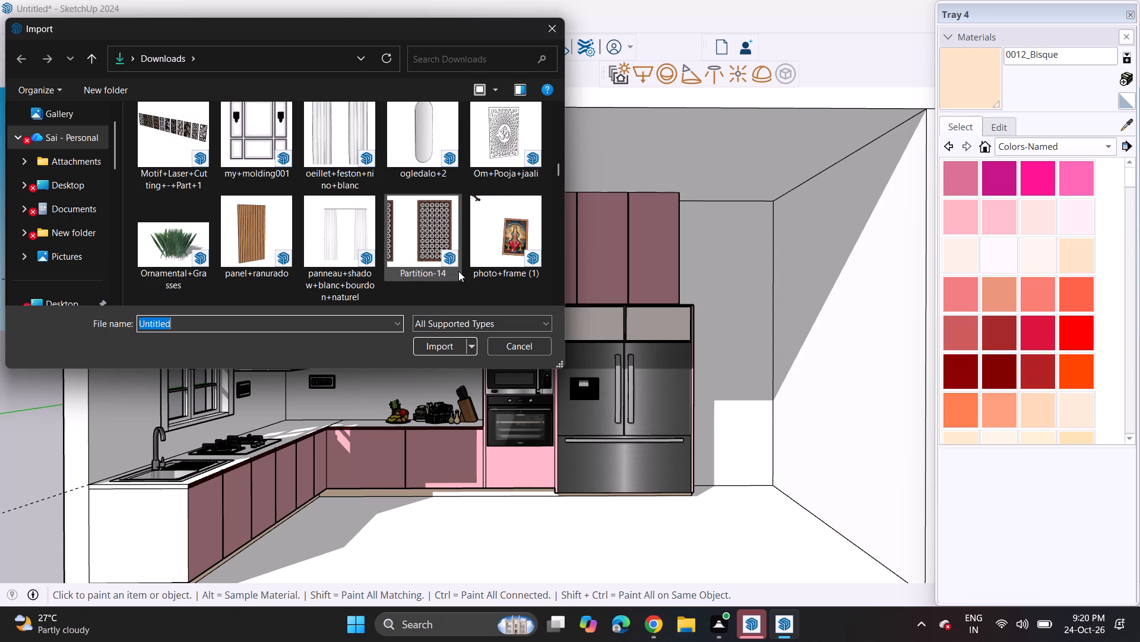
pyautogui.scroll(-4, 458, 271)
pyautogui.scroll(1, 458, 271)
pyautogui.scroll(-1, 458, 271)
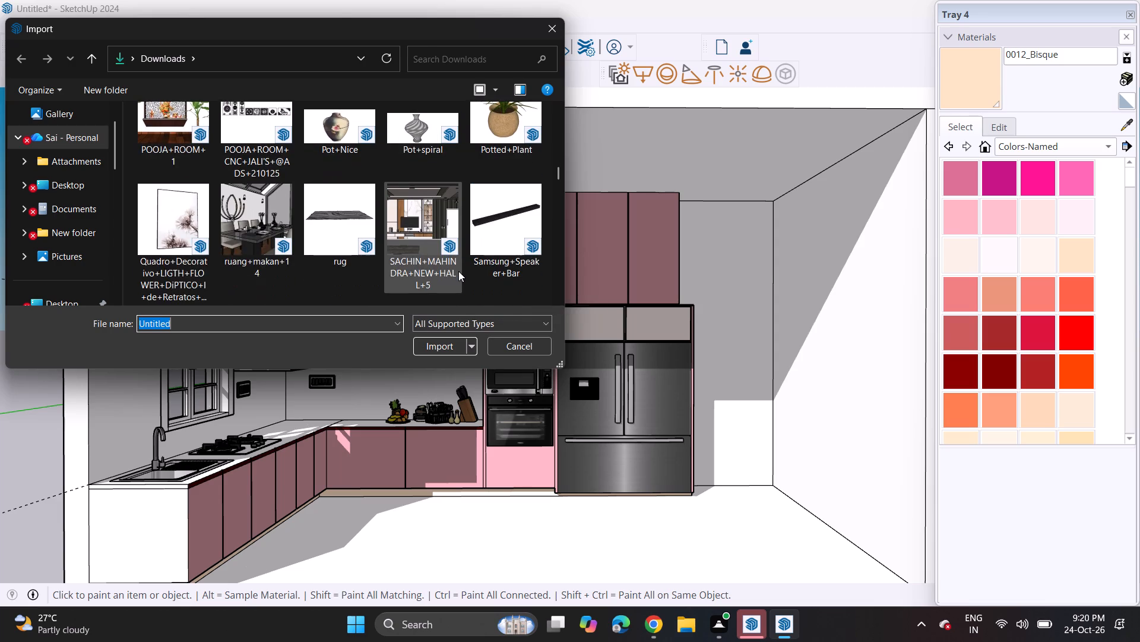
pyautogui.scroll(1, 458, 271)
pyautogui.scroll(-7, 458, 271)
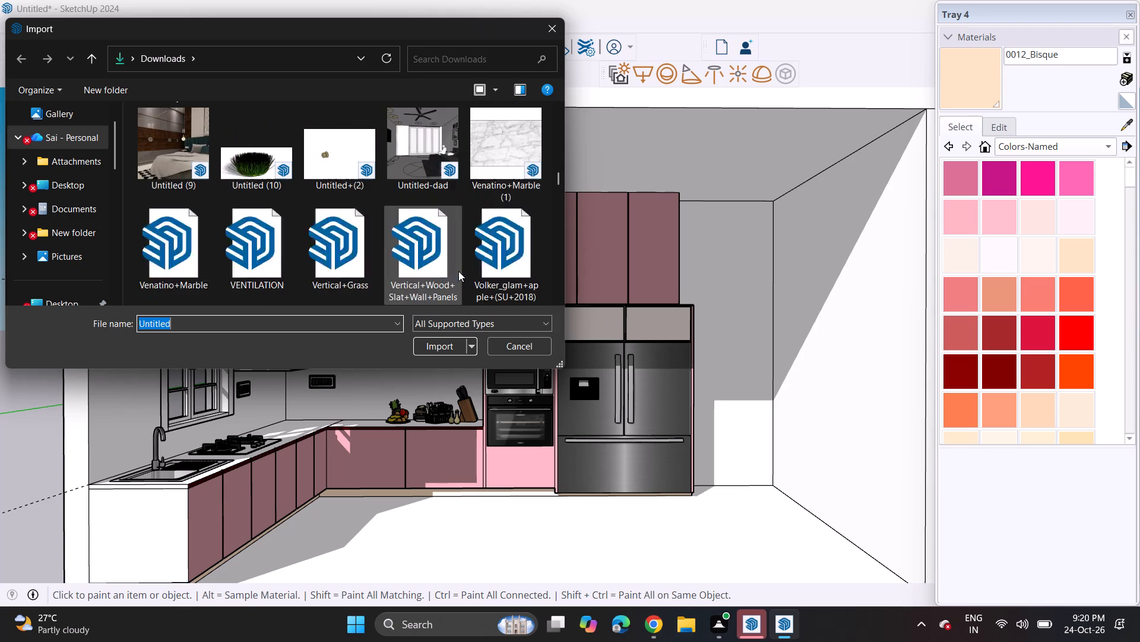
pyautogui.scroll(-4, 458, 271)
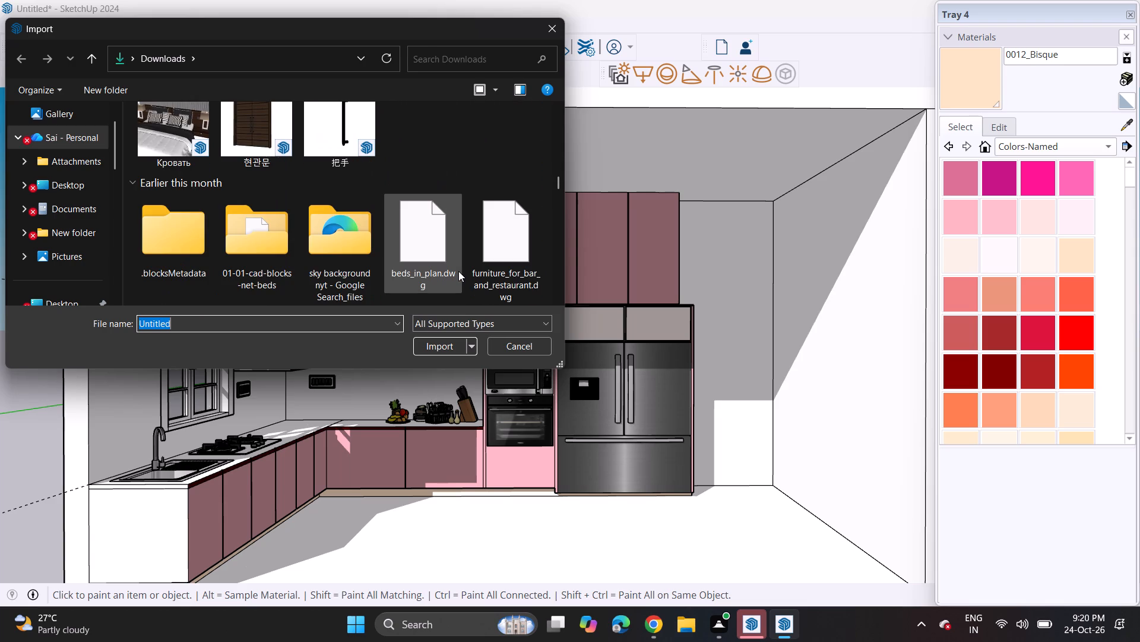
pyautogui.scroll(-5, 459, 269)
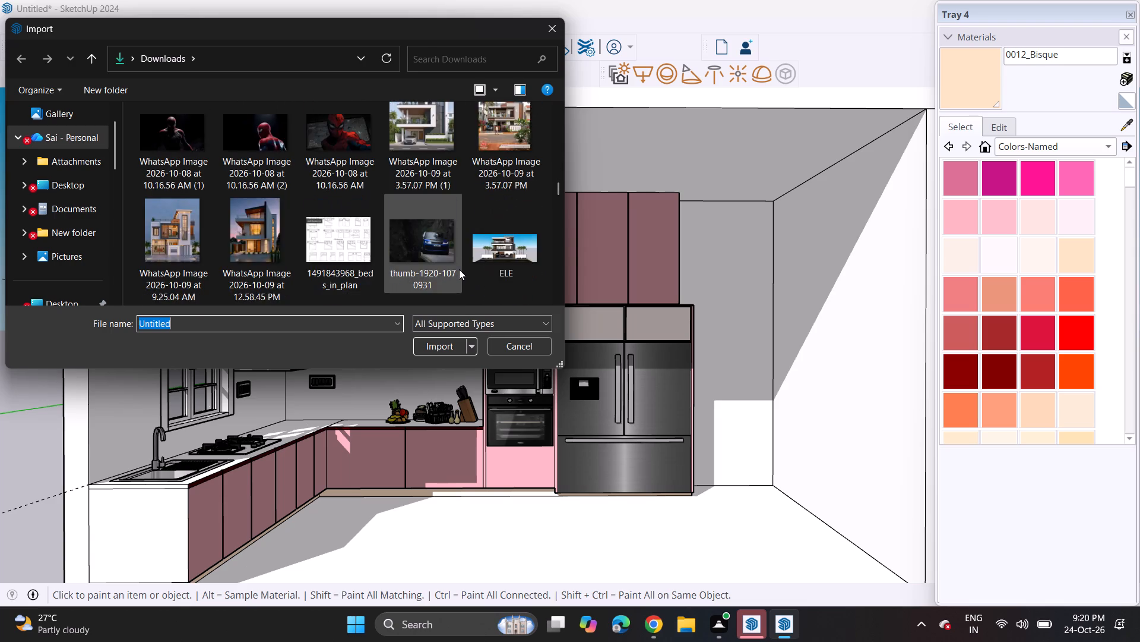
pyautogui.scroll(-5, 459, 269)
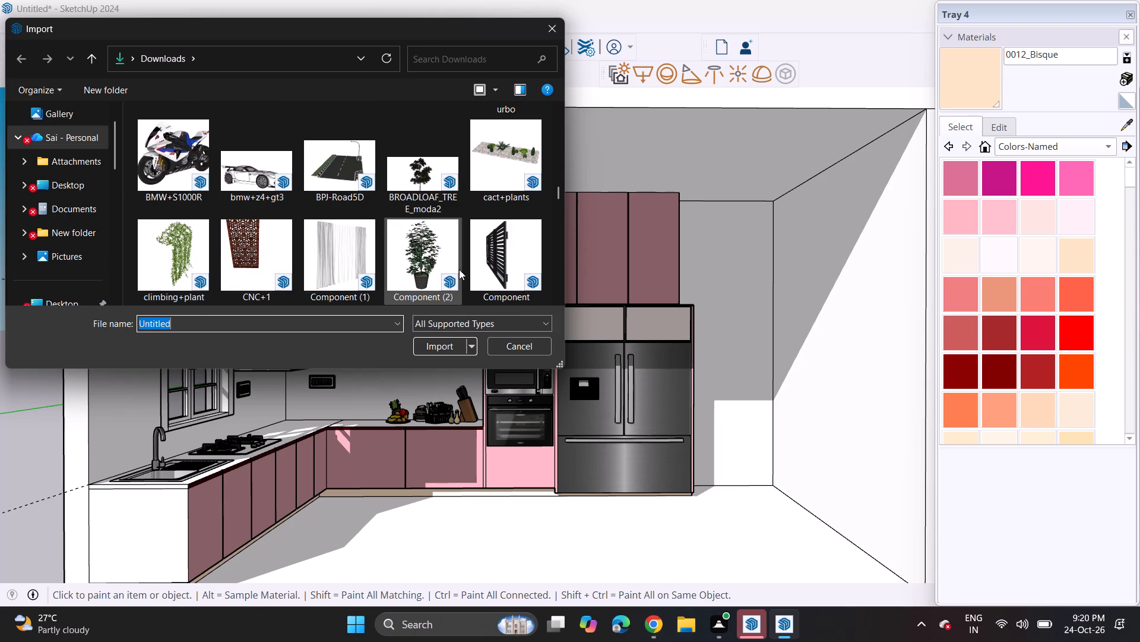
pyautogui.scroll(-4, 459, 269)
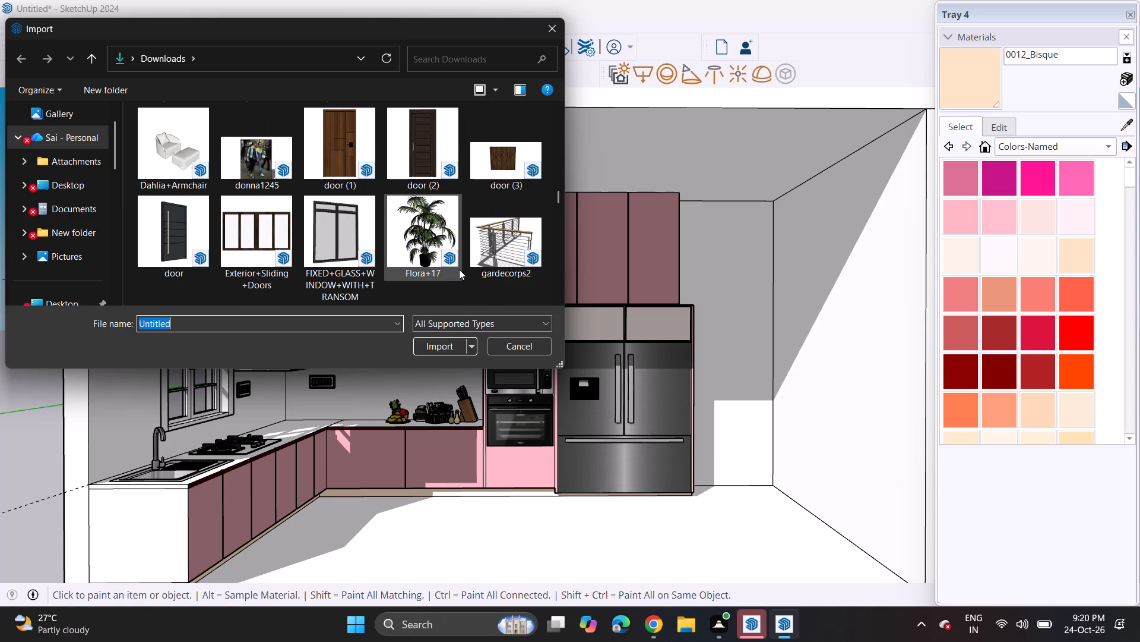
pyautogui.scroll(-2, 459, 269)
pyautogui.scroll(1, 459, 269)
pyautogui.scroll(-2, 459, 269)
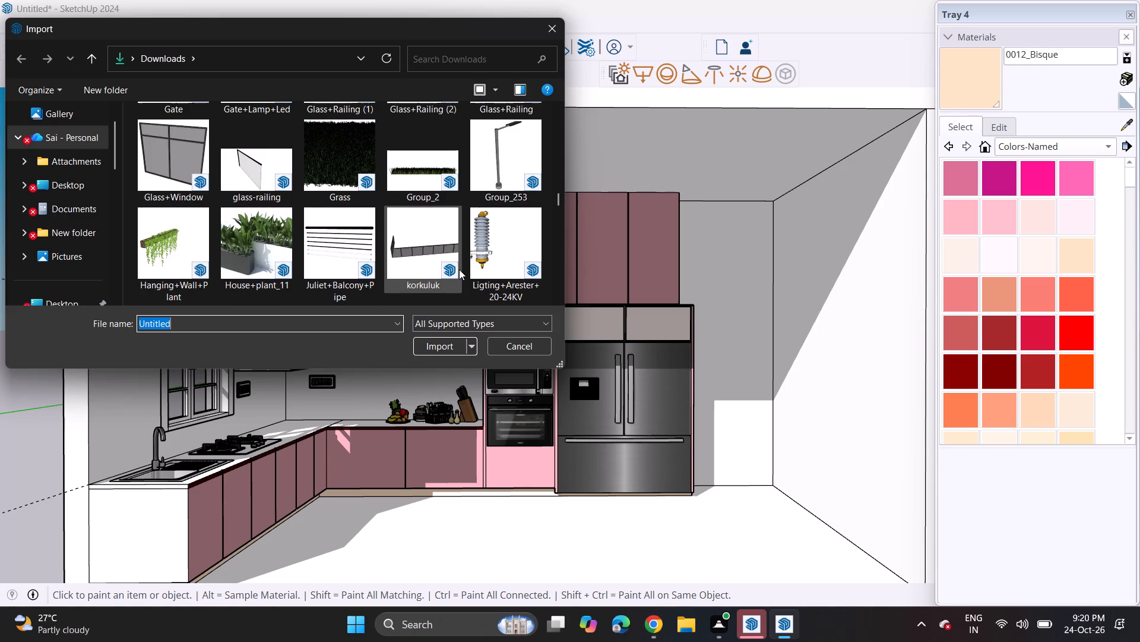
pyautogui.scroll(-6, 459, 269)
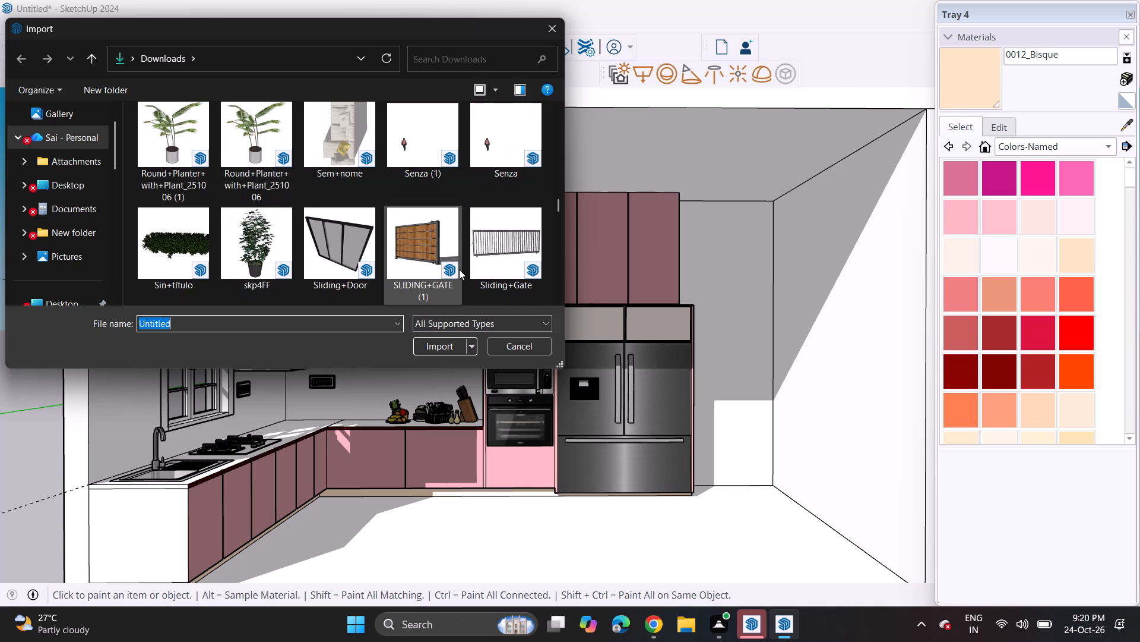
pyautogui.scroll(-3, 459, 269)
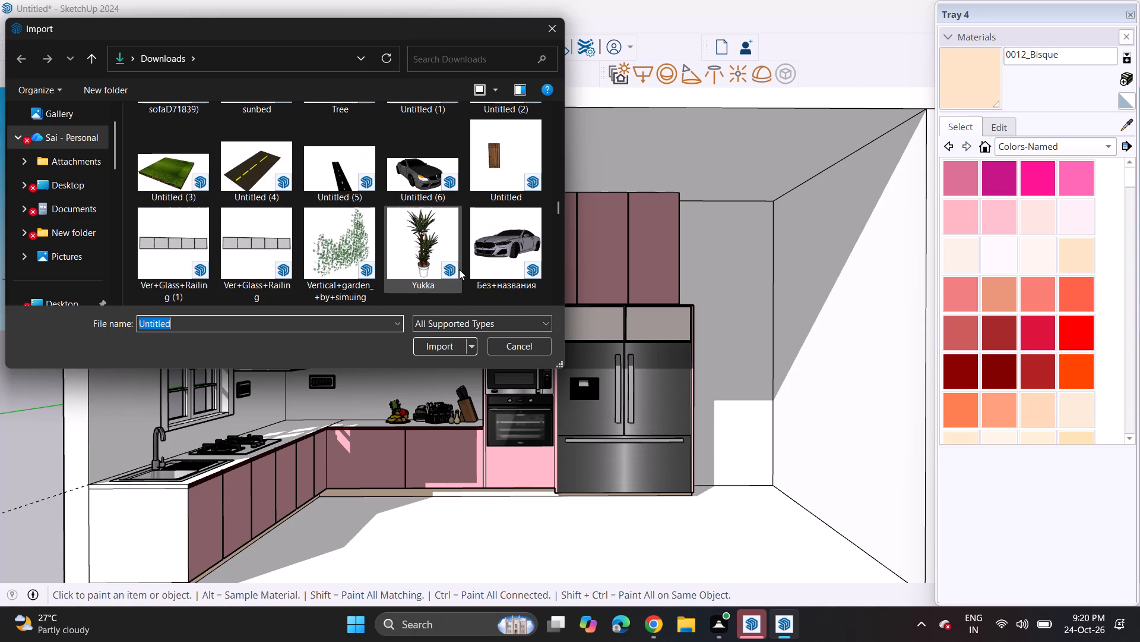
pyautogui.scroll(-1, 460, 269)
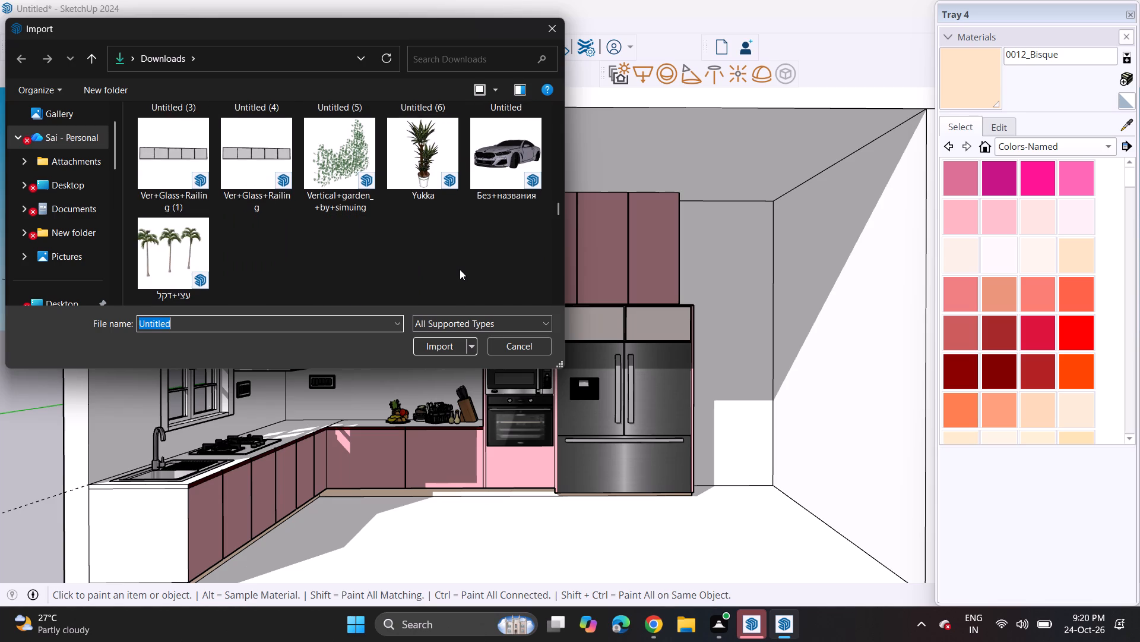
pyautogui.scroll(-2, 460, 269)
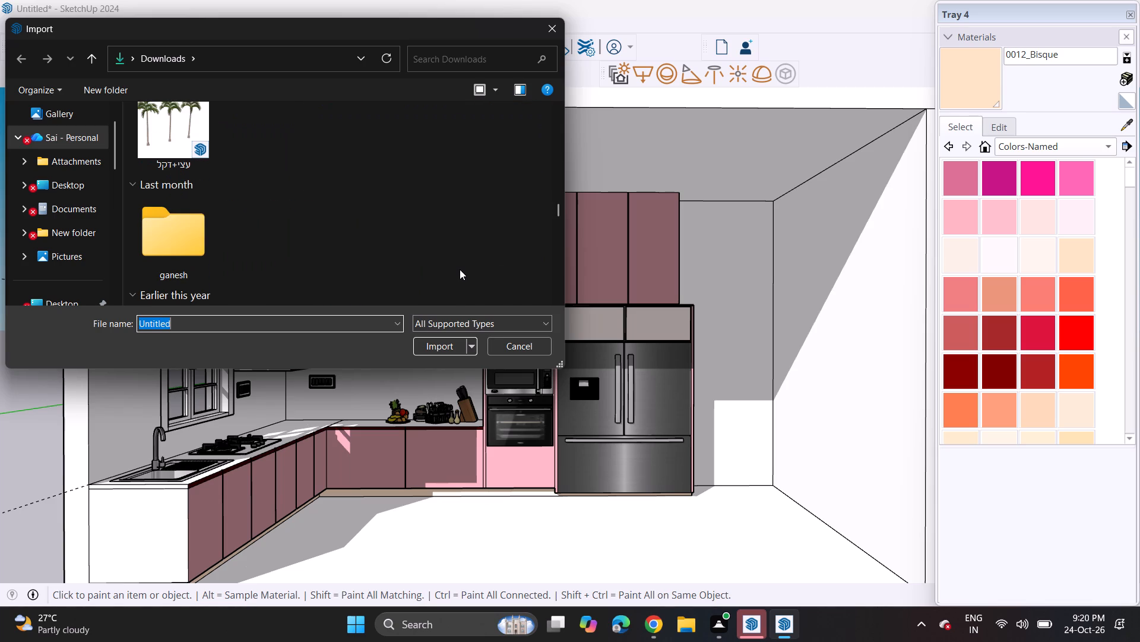
pyautogui.scroll(-2, 460, 269)
pyautogui.scroll(9, 460, 269)
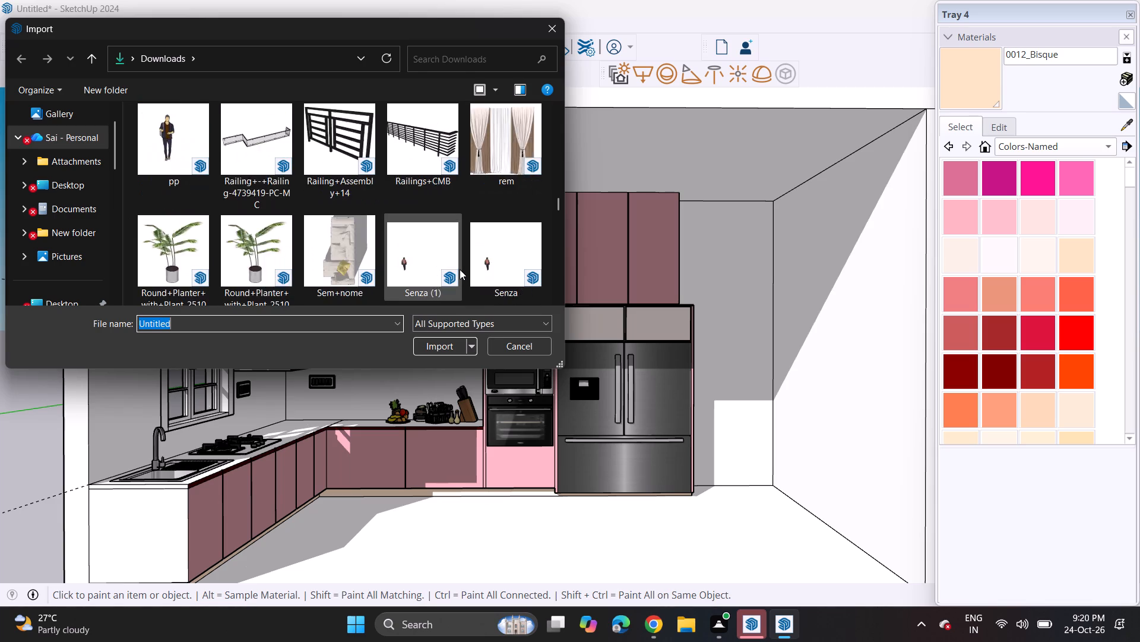
pyautogui.scroll(9, 460, 269)
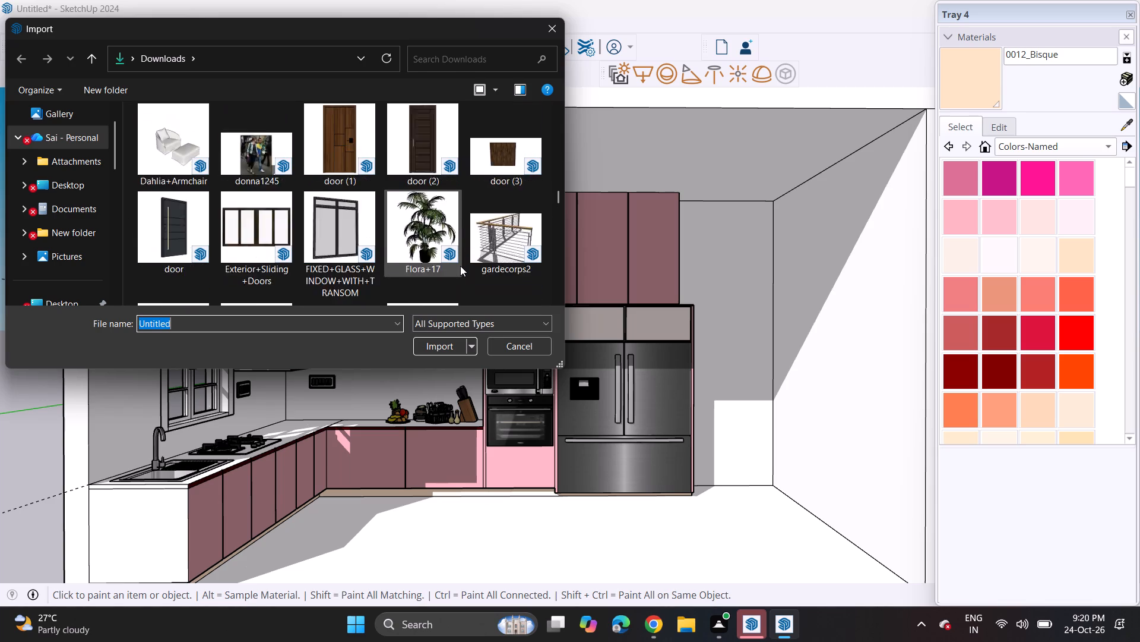
pyautogui.scroll(5, 460, 266)
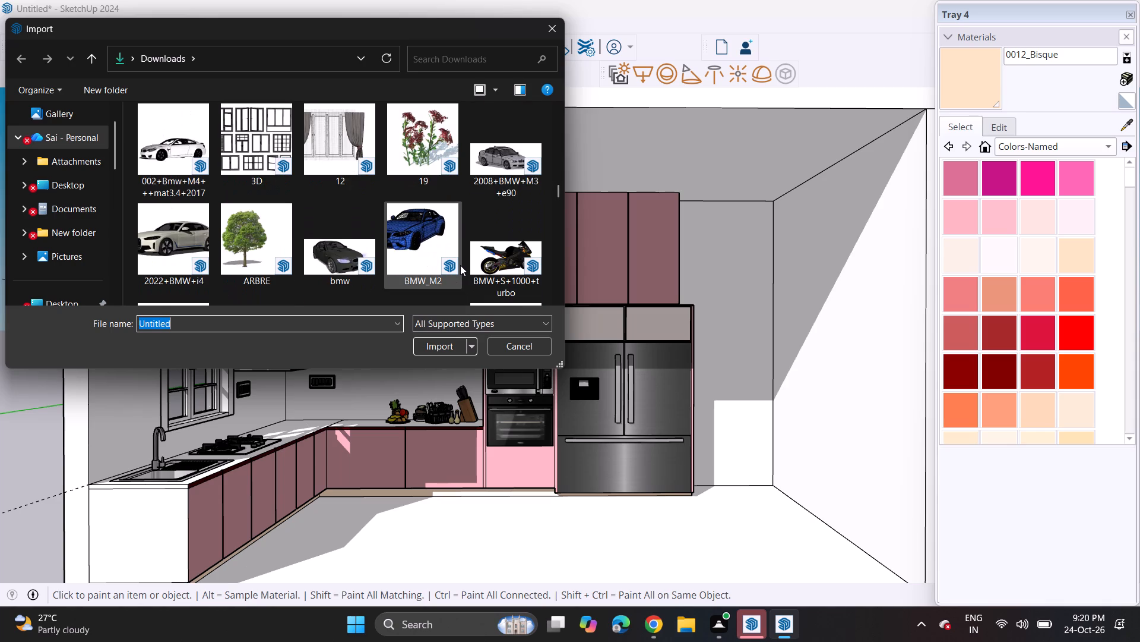
pyautogui.scroll(13, 460, 265)
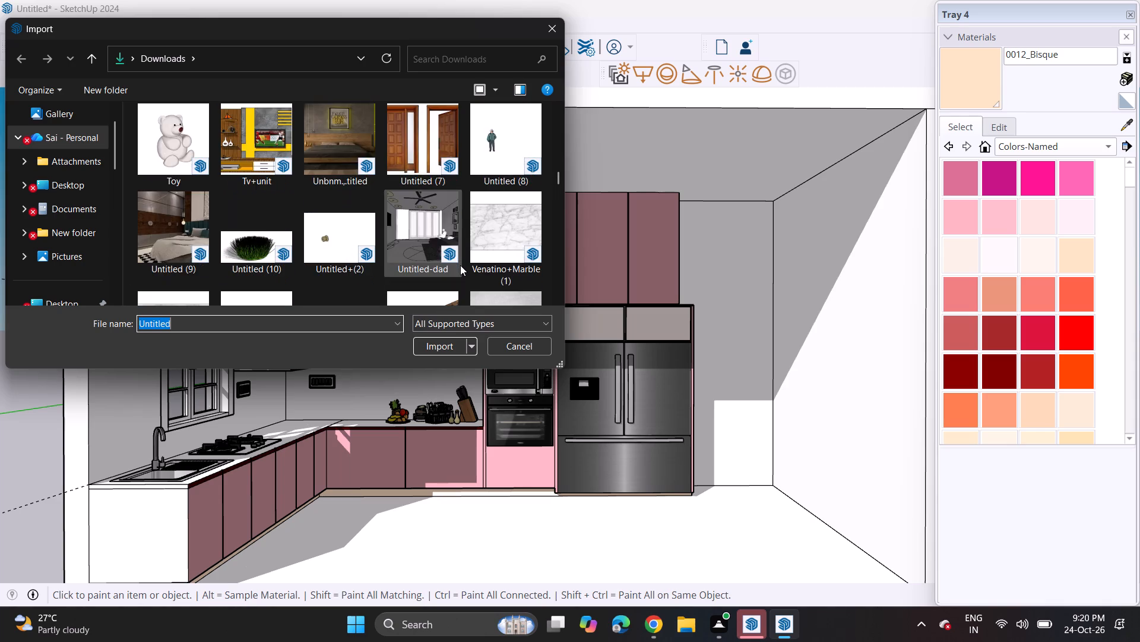
pyautogui.scroll(9, 460, 265)
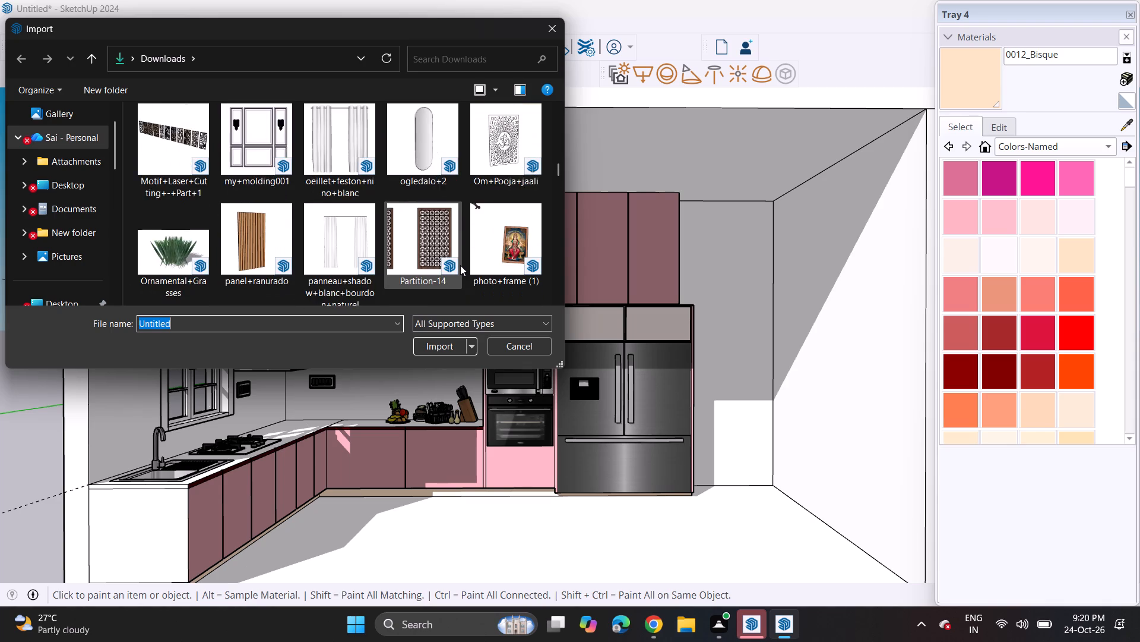
pyautogui.scroll(4, 460, 265)
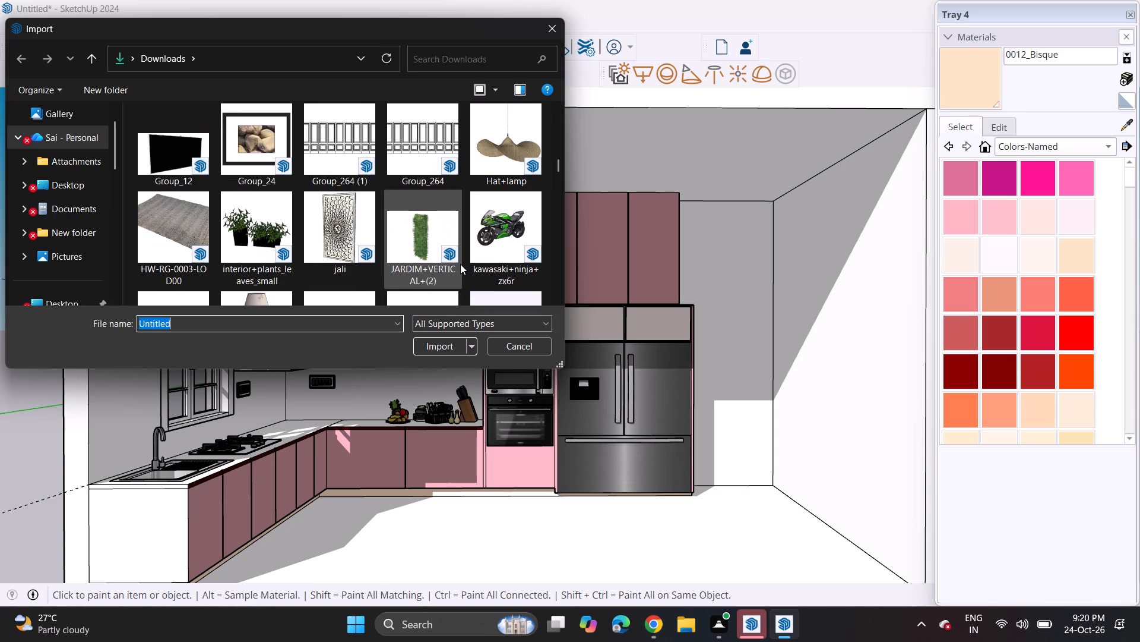
pyautogui.scroll(6, 460, 264)
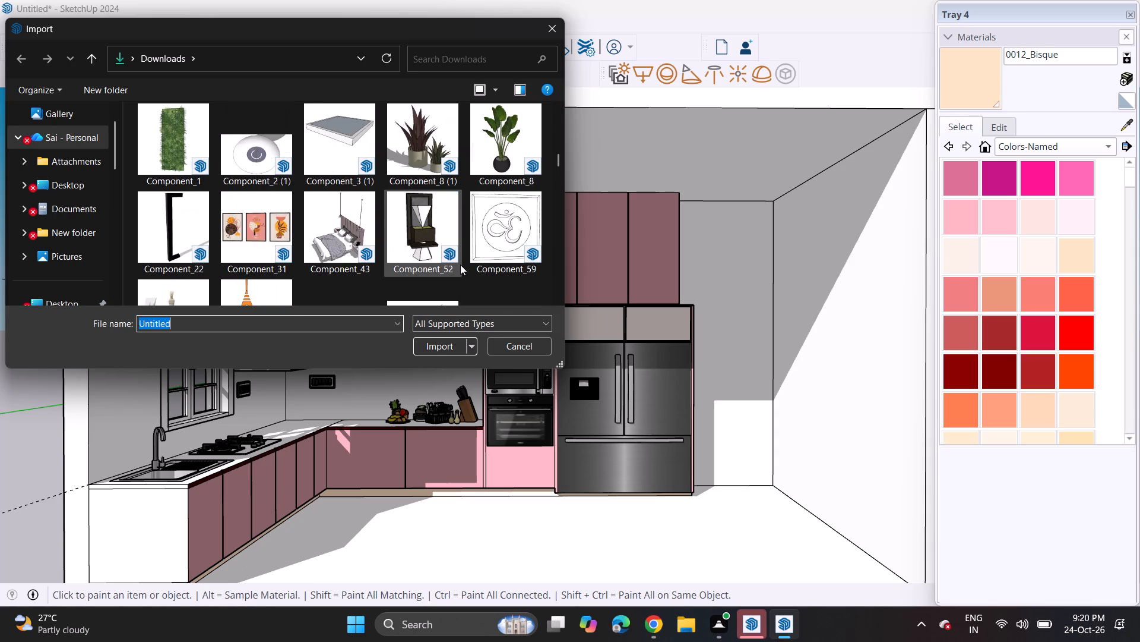
pyautogui.scroll(4, 460, 265)
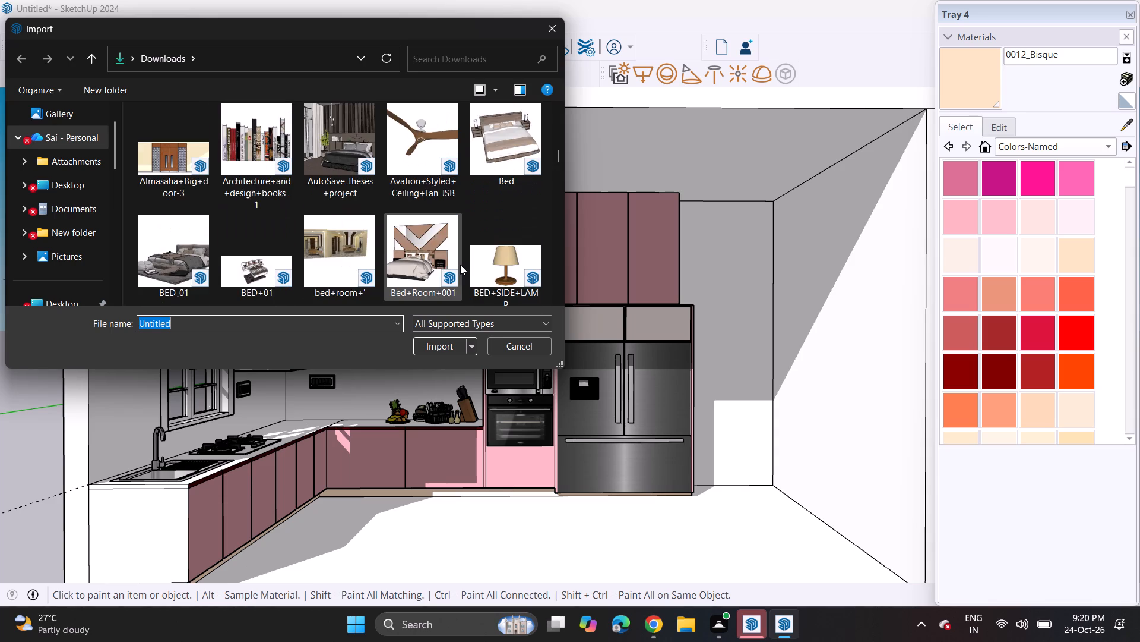
pyautogui.scroll(4, 460, 265)
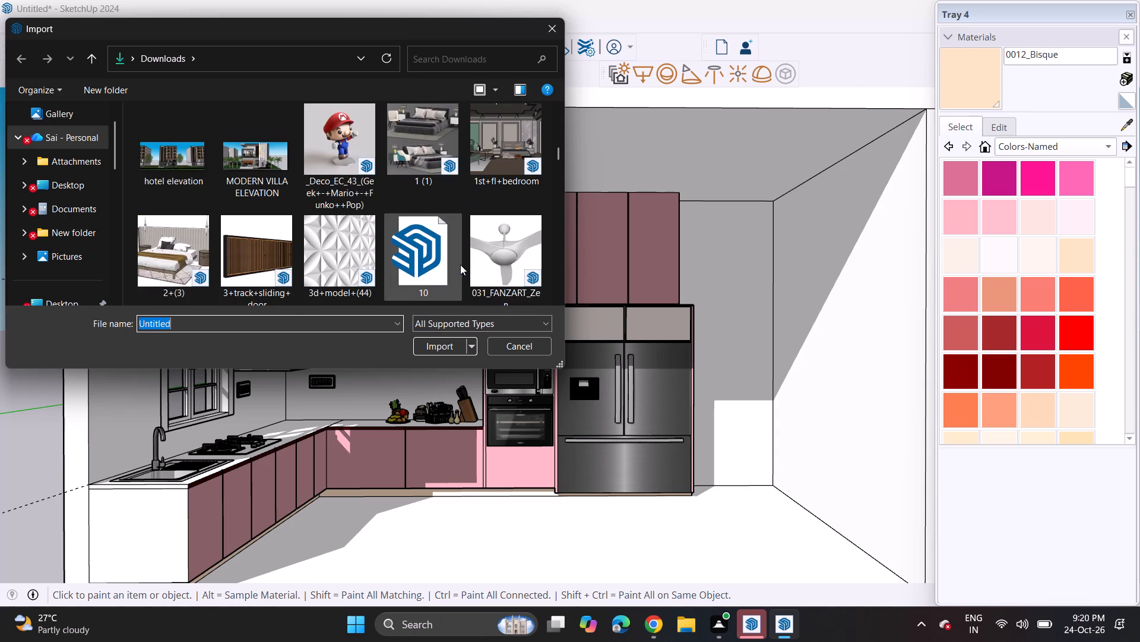
pyautogui.scroll(5, 460, 265)
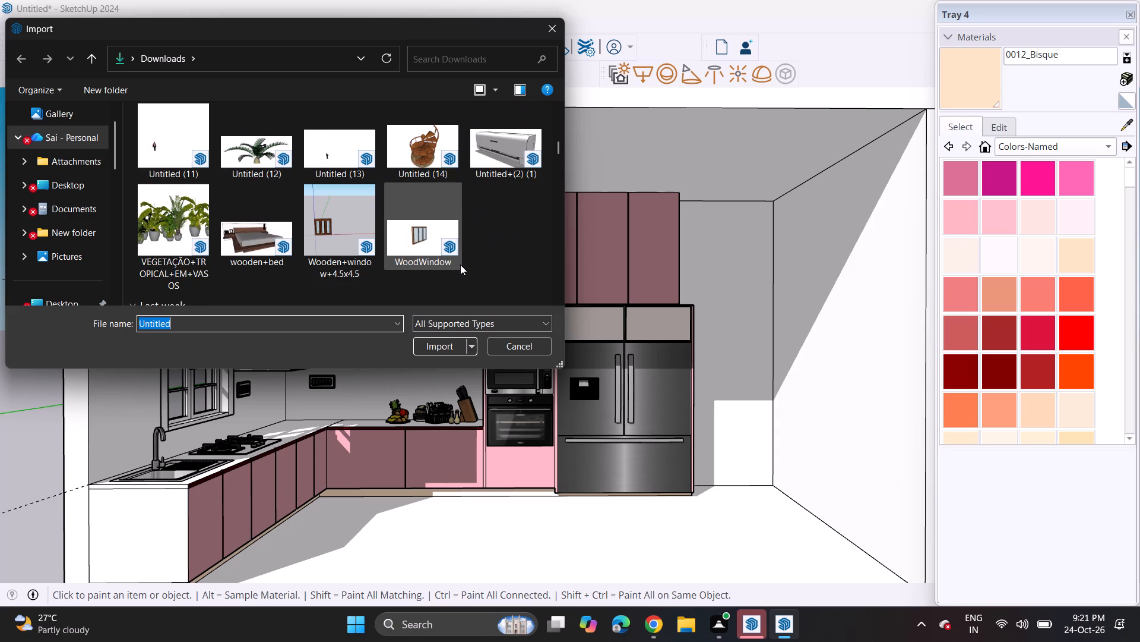
pyautogui.scroll(3, 460, 265)
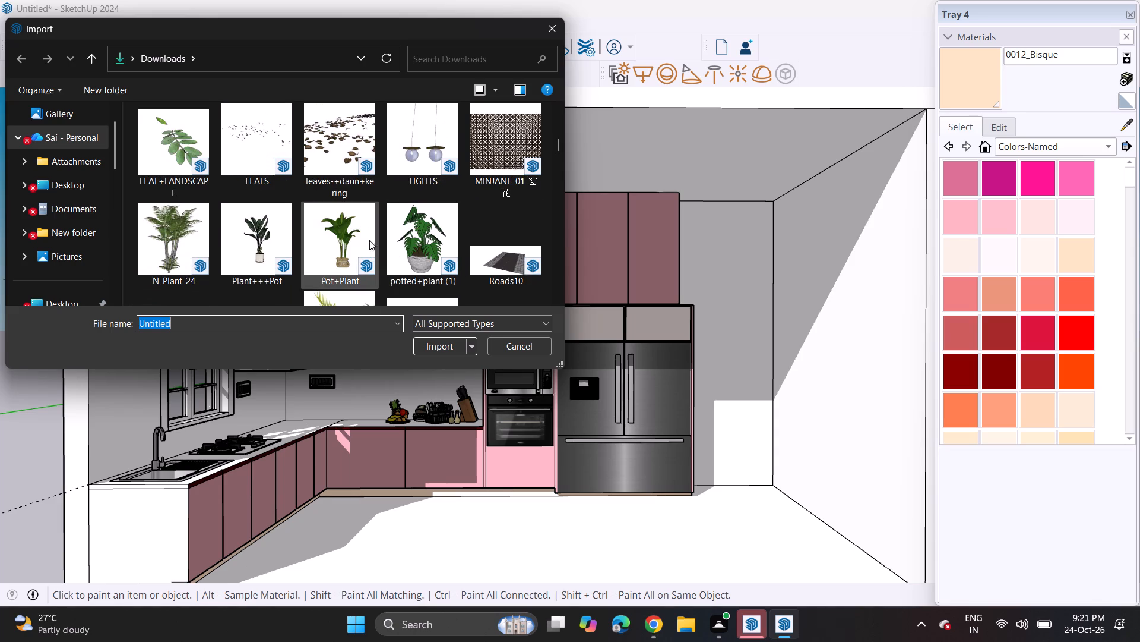
# Import the Plant+++Pot model from Downloads and place it outside, in front of the kitchen room.
pyautogui.click(263, 253)
pyautogui.click(431, 338)
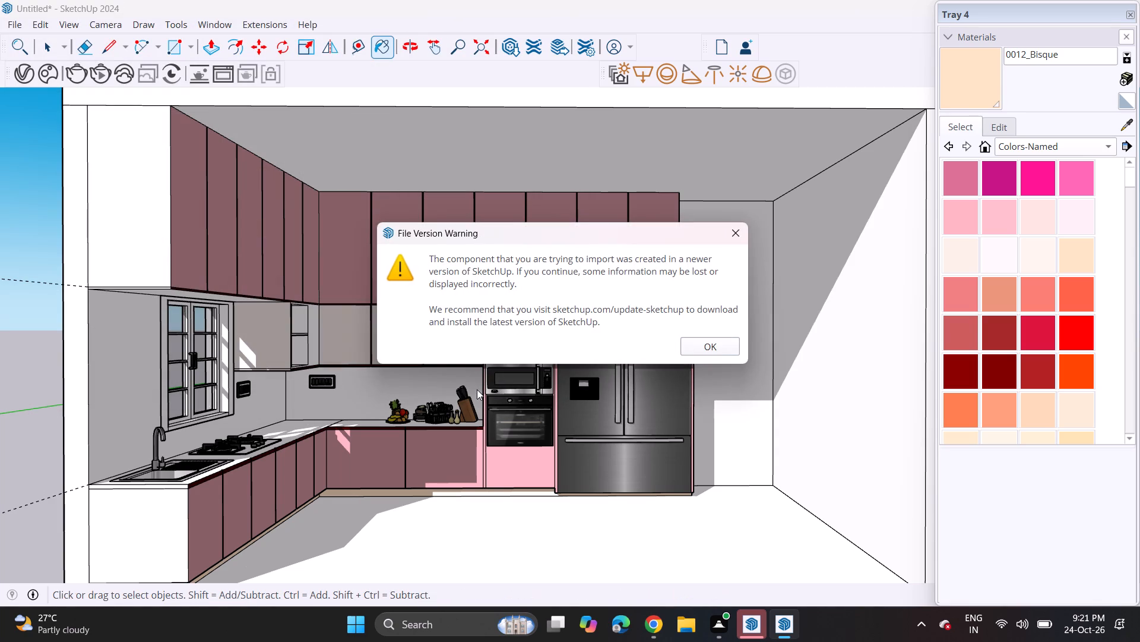
pyautogui.click(698, 349)
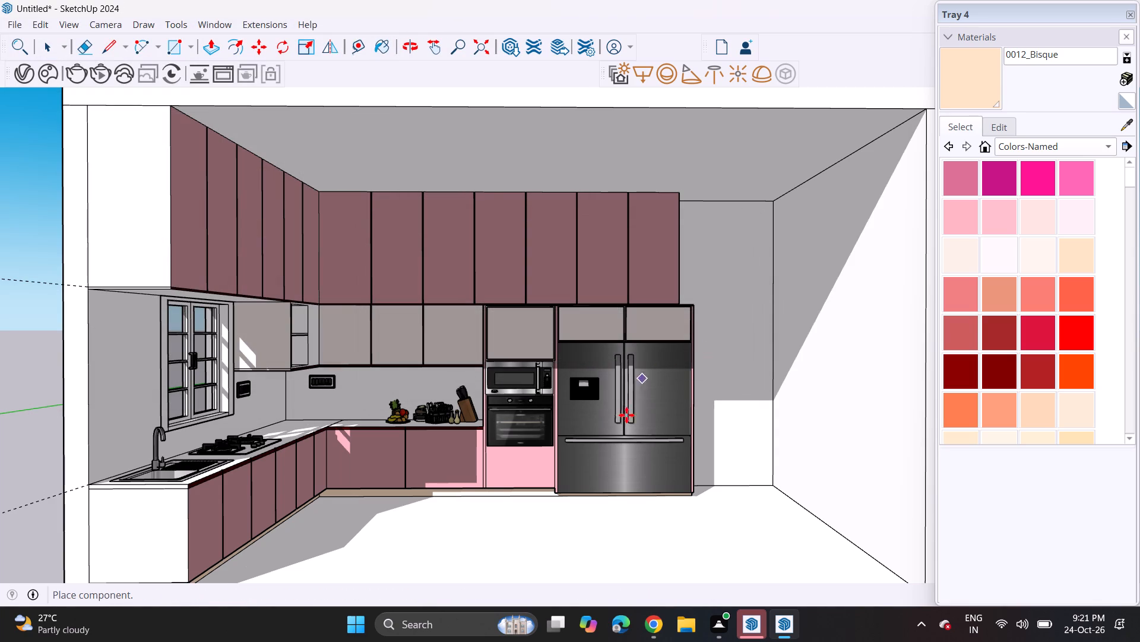
pyautogui.scroll(-3, 387, 448)
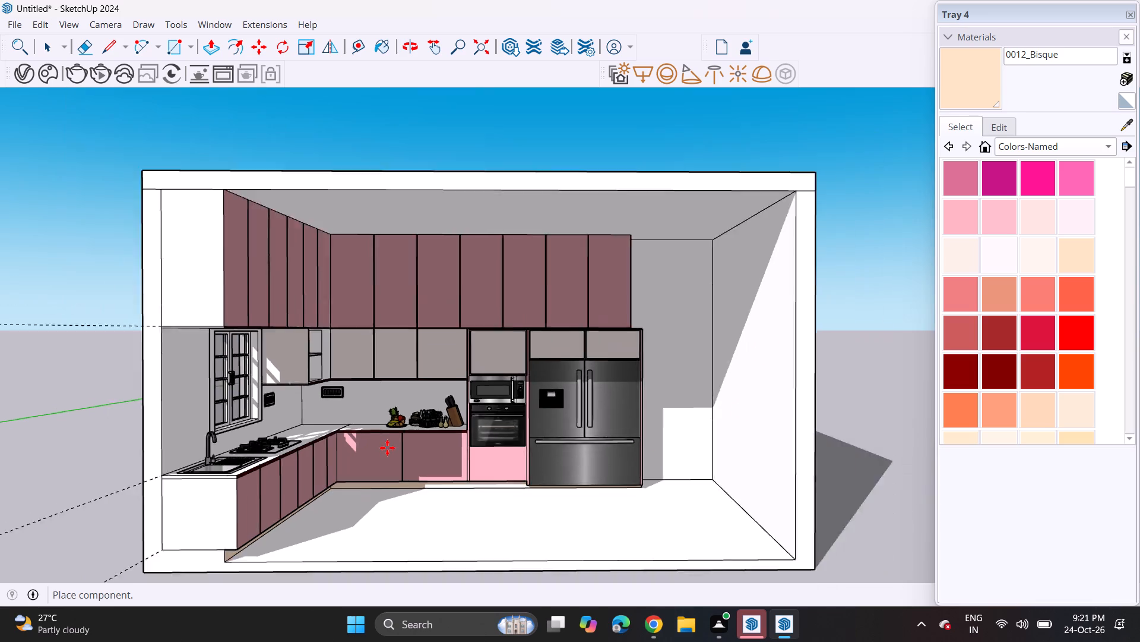
pyautogui.scroll(-4, 387, 448)
pyautogui.scroll(-7, 640, 323)
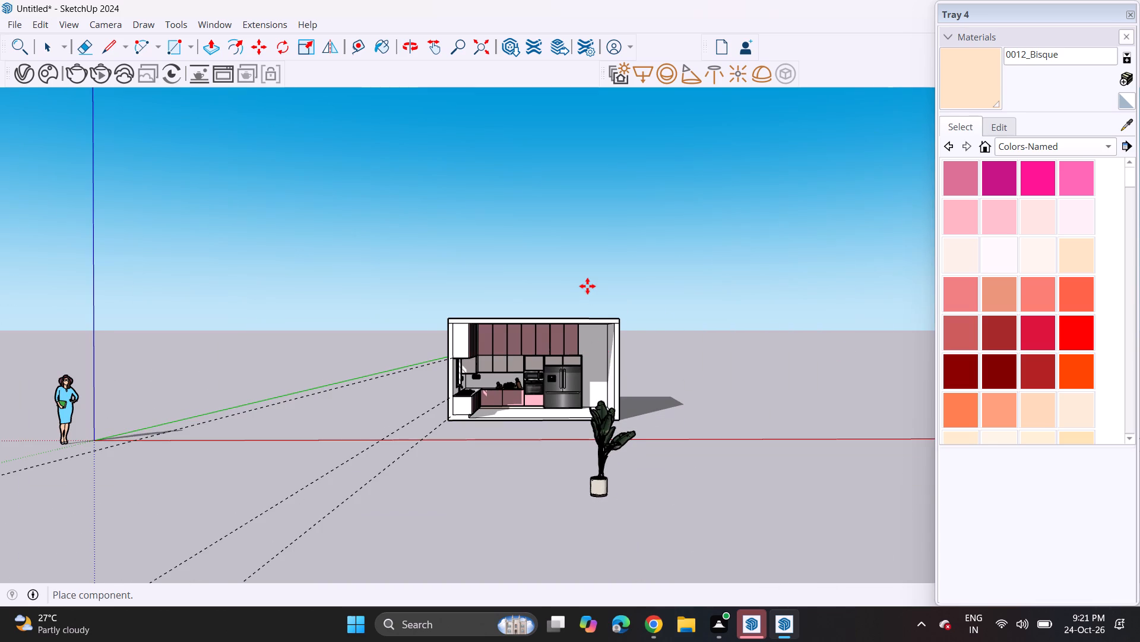
pyautogui.click(587, 286)
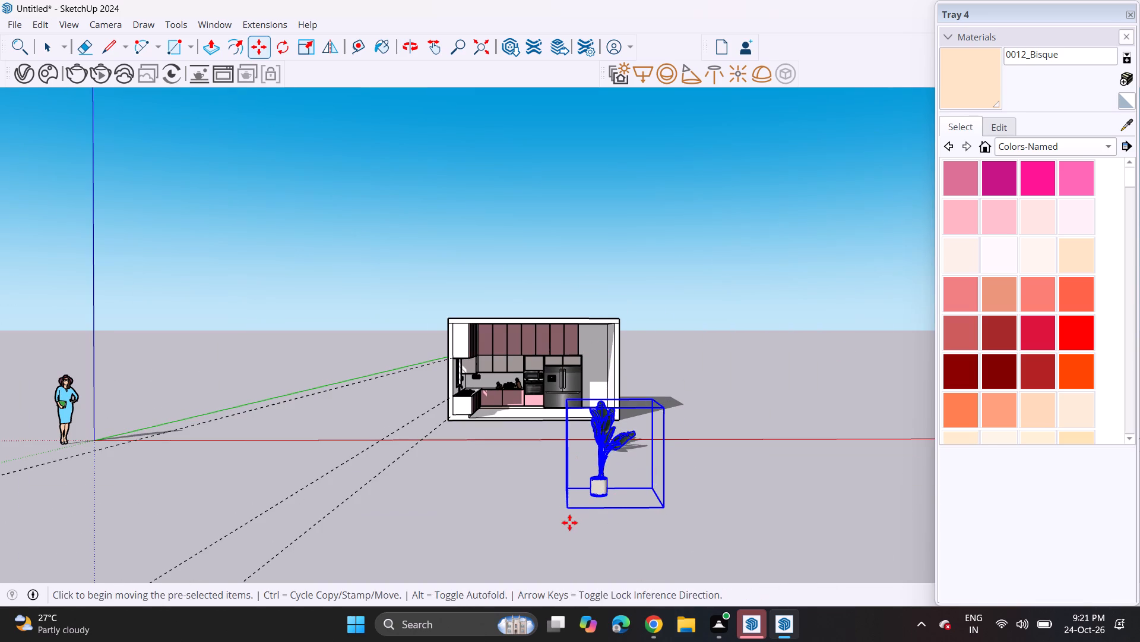
# Move the potted plant into the kitchen, onto the floor beside the refrigerator.
pyautogui.click(569, 514)
pyautogui.moveTo(565, 374); pyautogui.dragTo(579, 383, button='middle')
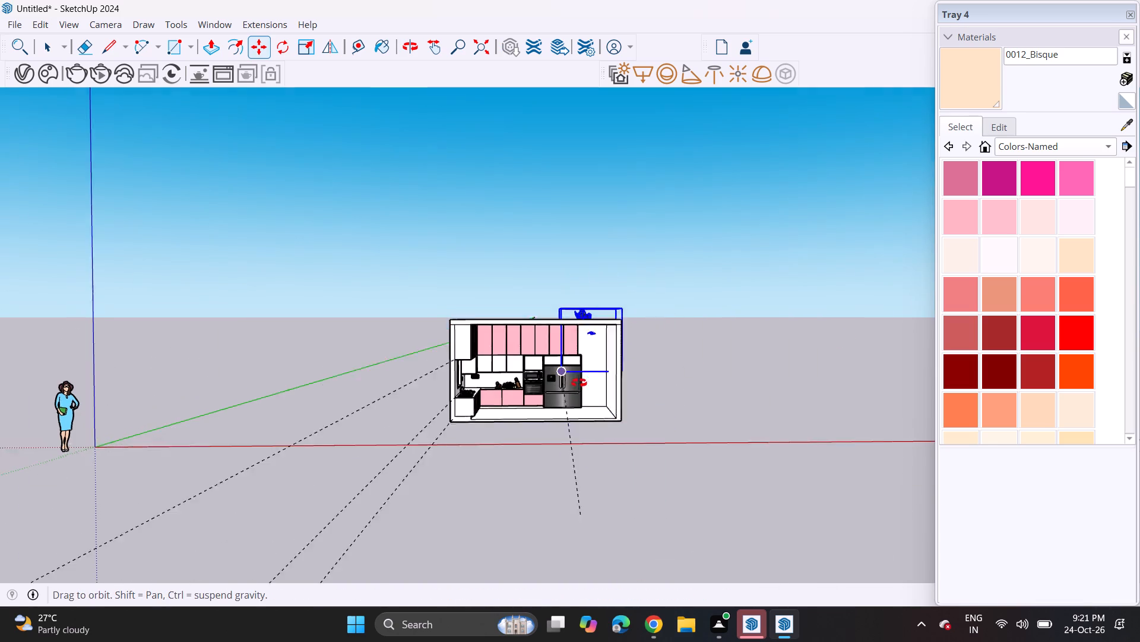
pyautogui.moveTo(579, 383); pyautogui.dragTo(619, 418, button='middle')
pyautogui.scroll(13, 572, 391)
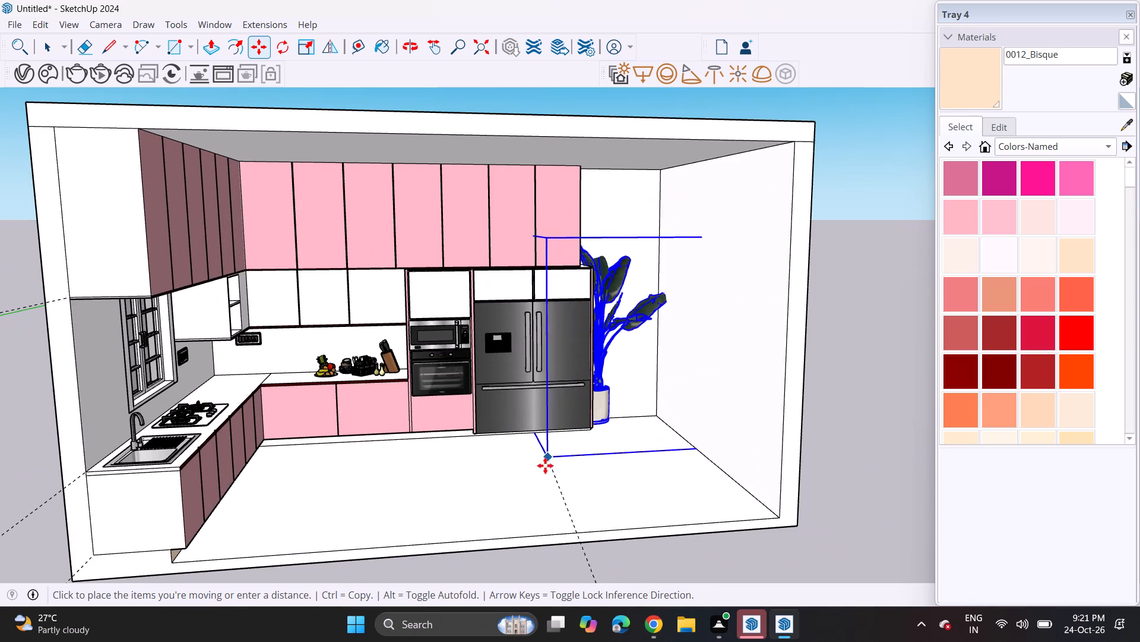
pyautogui.click(578, 460)
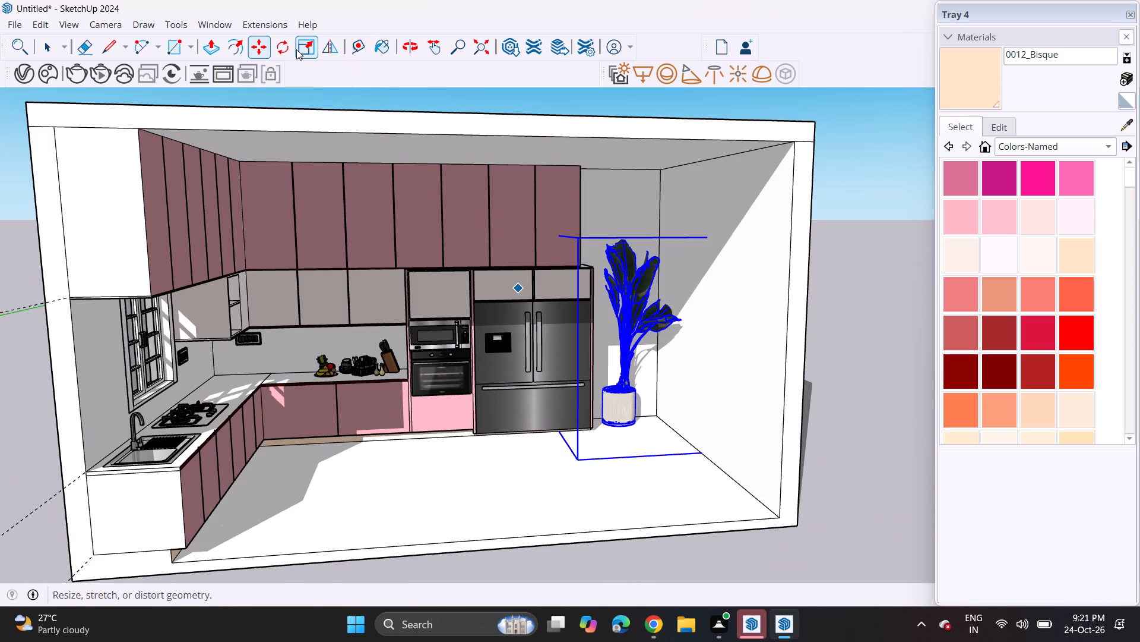
# Rotate the potted plant horizontally about a point on the kitchen floor so its leaves face a different direction.
pyautogui.click(283, 37)
pyautogui.moveTo(475, 386); pyautogui.dragTo(476, 428, button='middle')
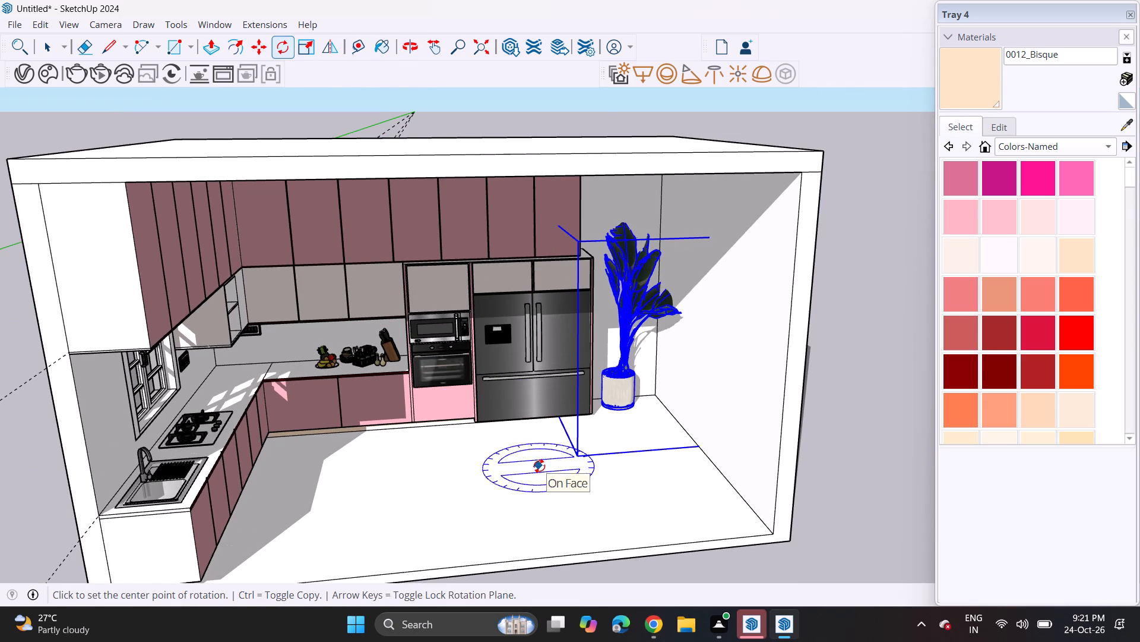
pyautogui.click(496, 474)
pyautogui.click(541, 477)
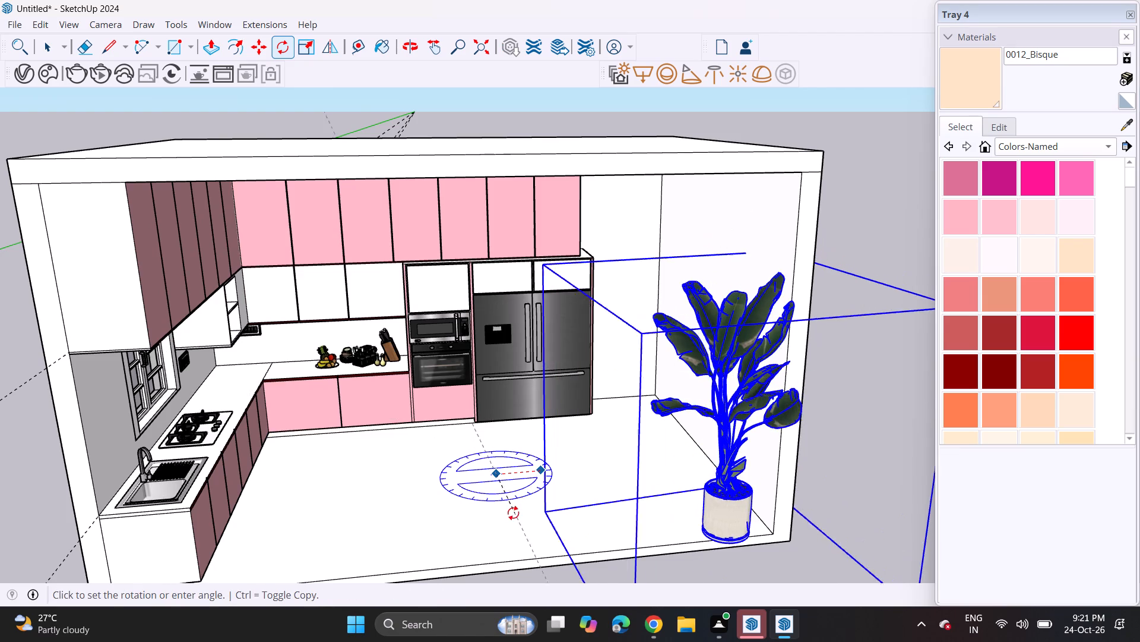
pyautogui.click(507, 517)
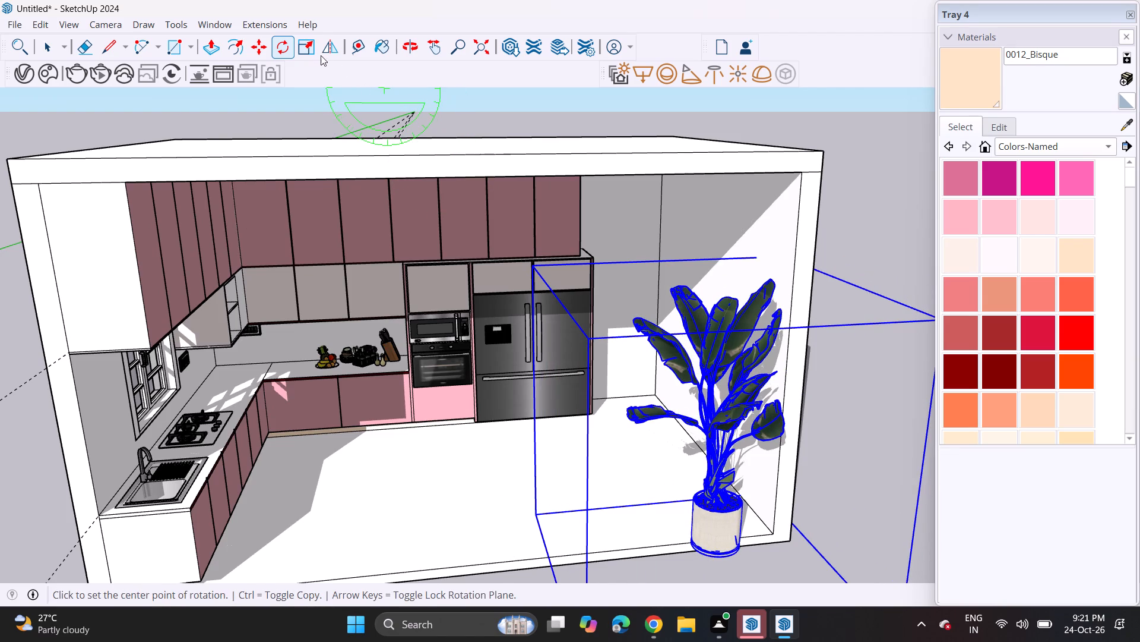
# Move the rotated plant by its pot to the back wall, in the gap beside the refrigerator.
pyautogui.click(262, 52)
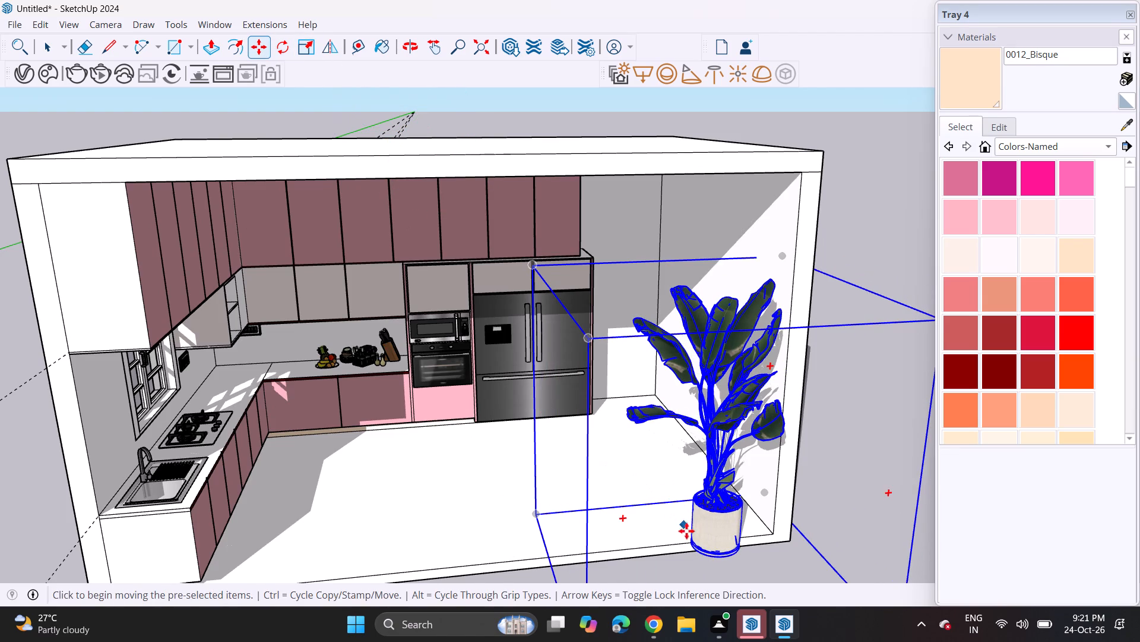
pyautogui.click(714, 544)
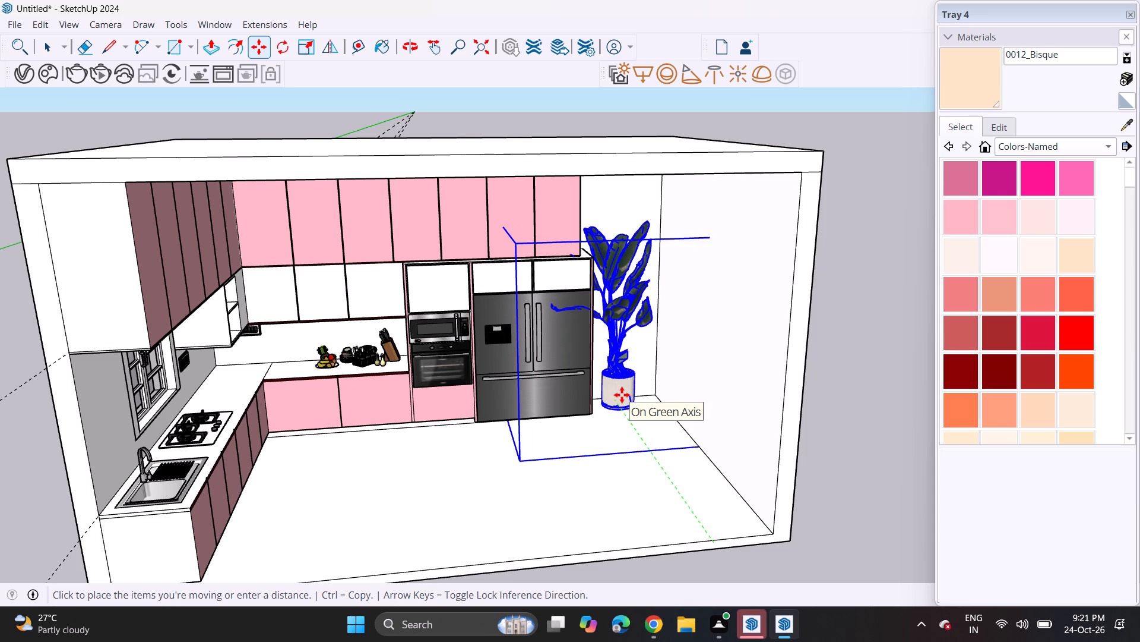
pyautogui.click(621, 395)
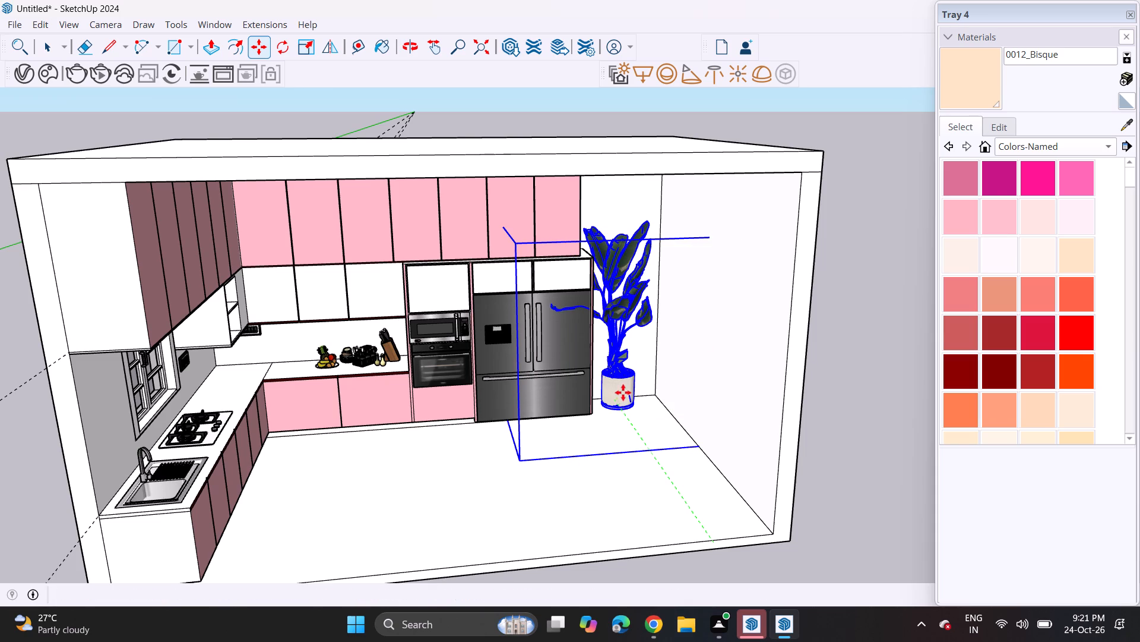
pyautogui.moveTo(624, 394); pyautogui.dragTo(588, 327, button='middle')
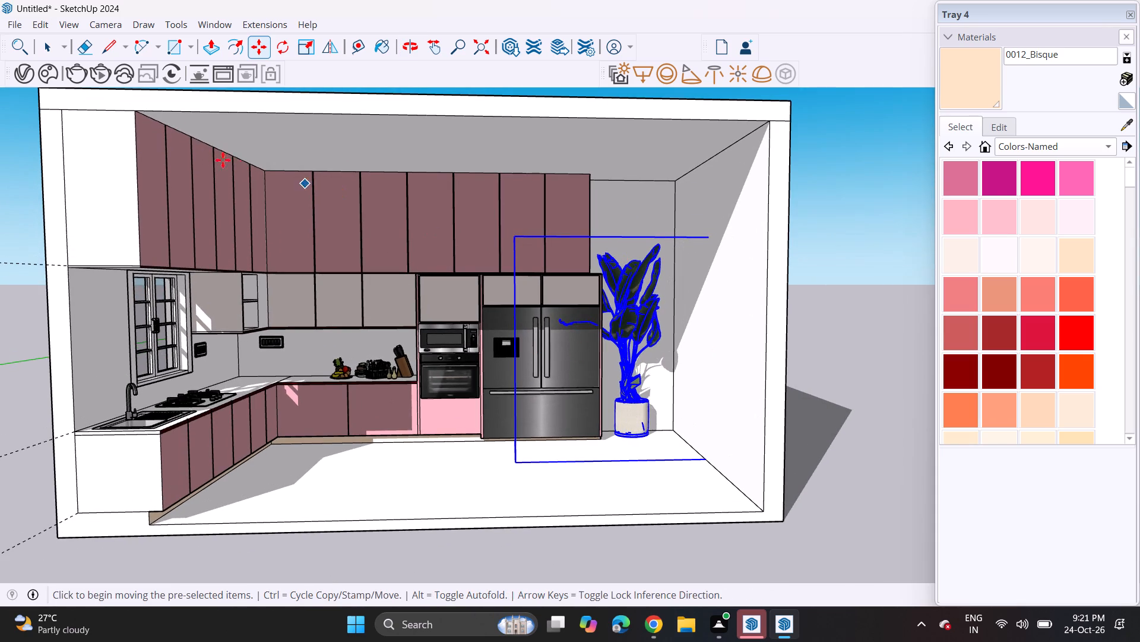
# Import the Sem+nome (1) plant collection from Downloads and place it outside, beside the kitchen room.
pyautogui.click(11, 22)
pyautogui.click(45, 234)
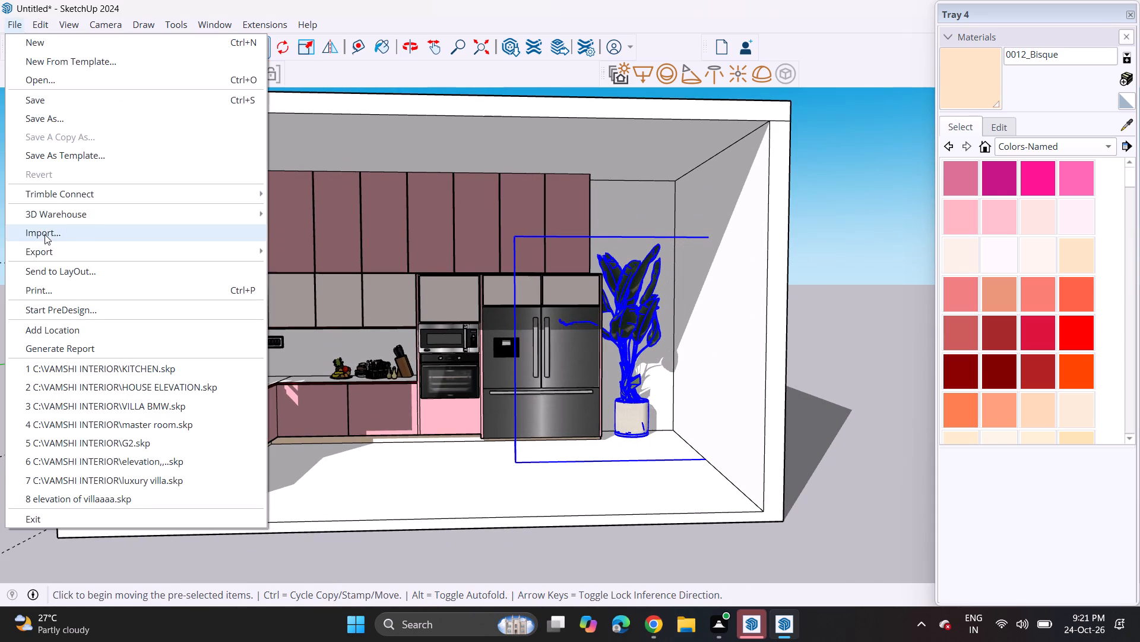
pyautogui.scroll(-4, 216, 243)
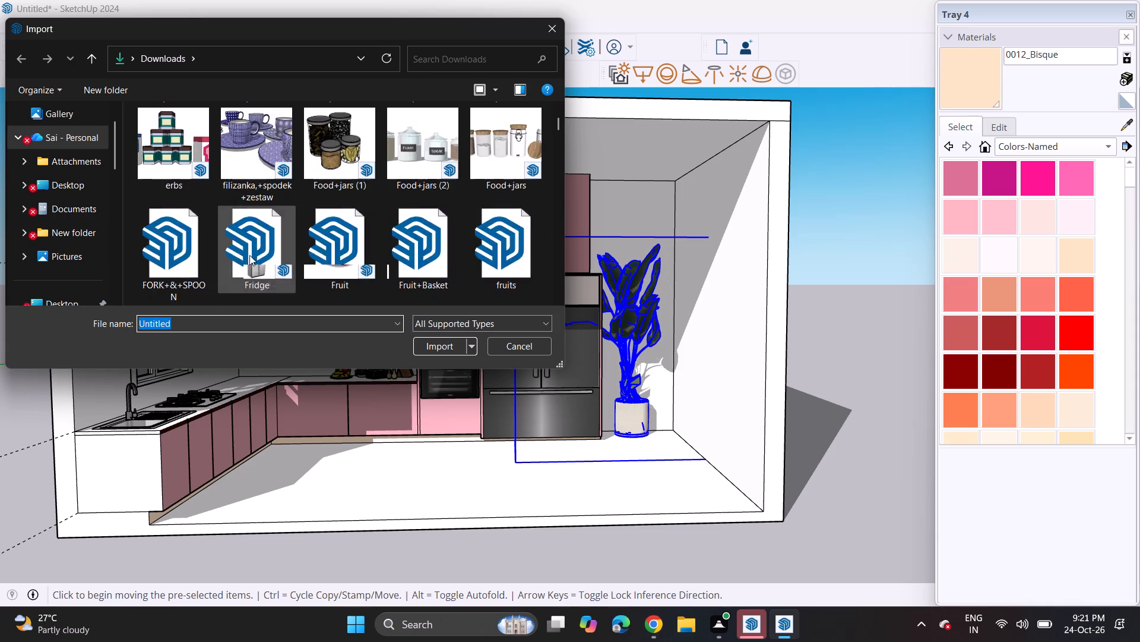
pyautogui.scroll(-10, 257, 257)
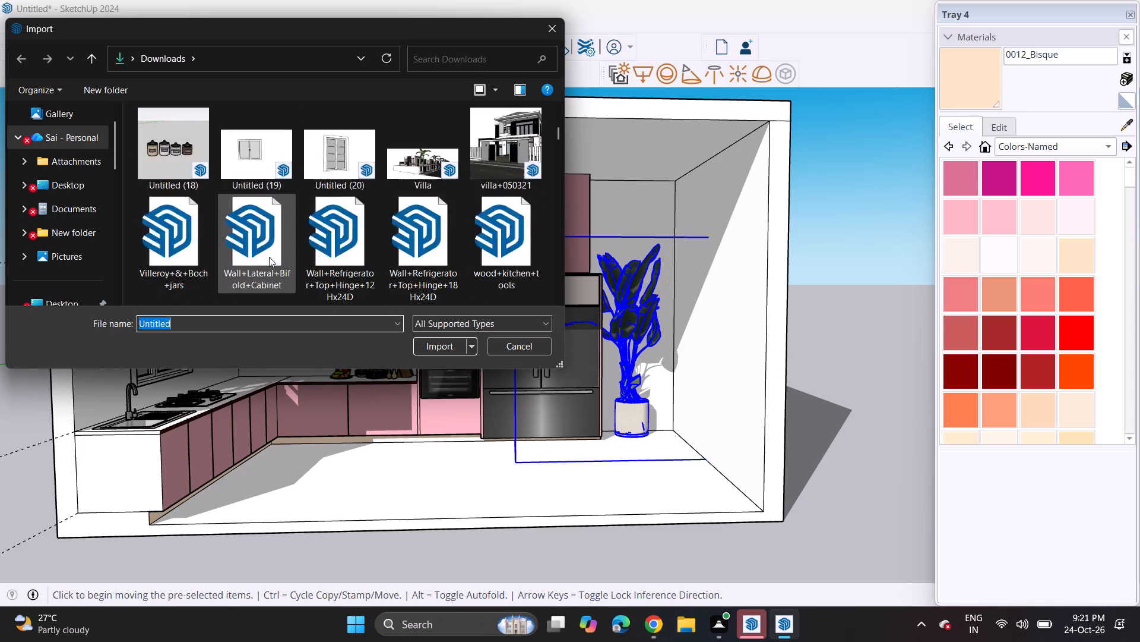
pyautogui.scroll(-6, 269, 257)
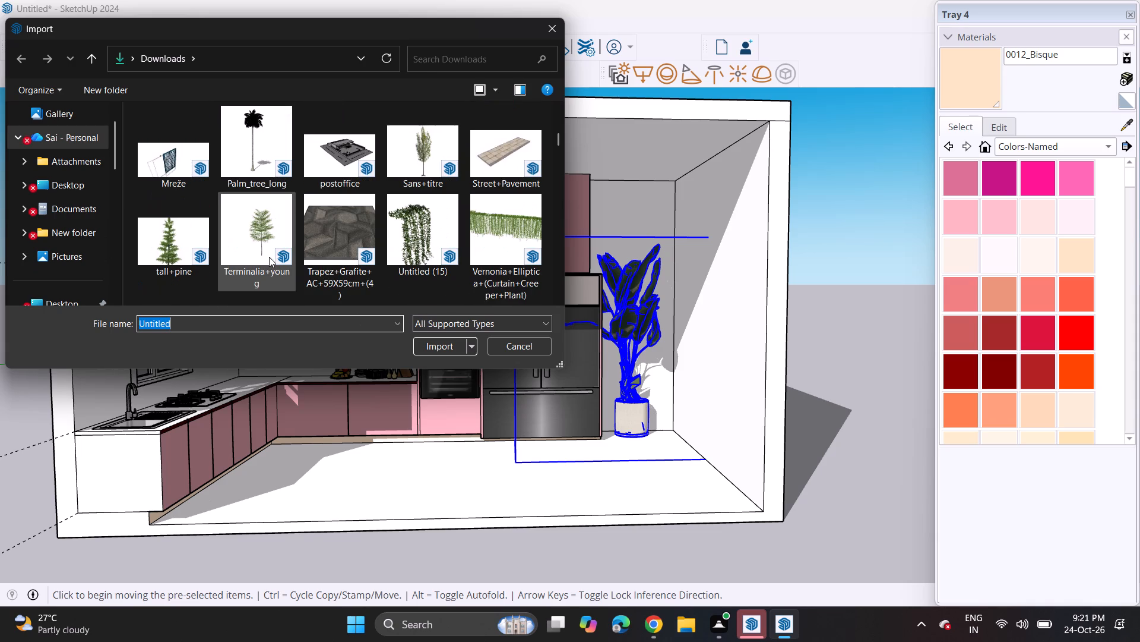
pyautogui.scroll(-4, 269, 257)
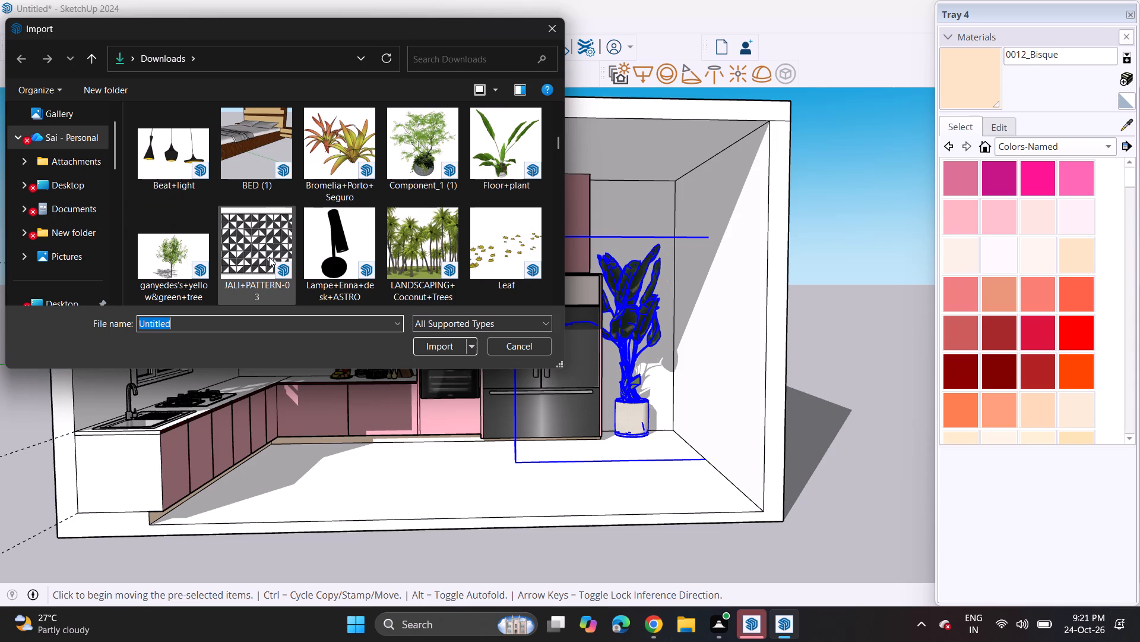
pyautogui.scroll(-2, 269, 257)
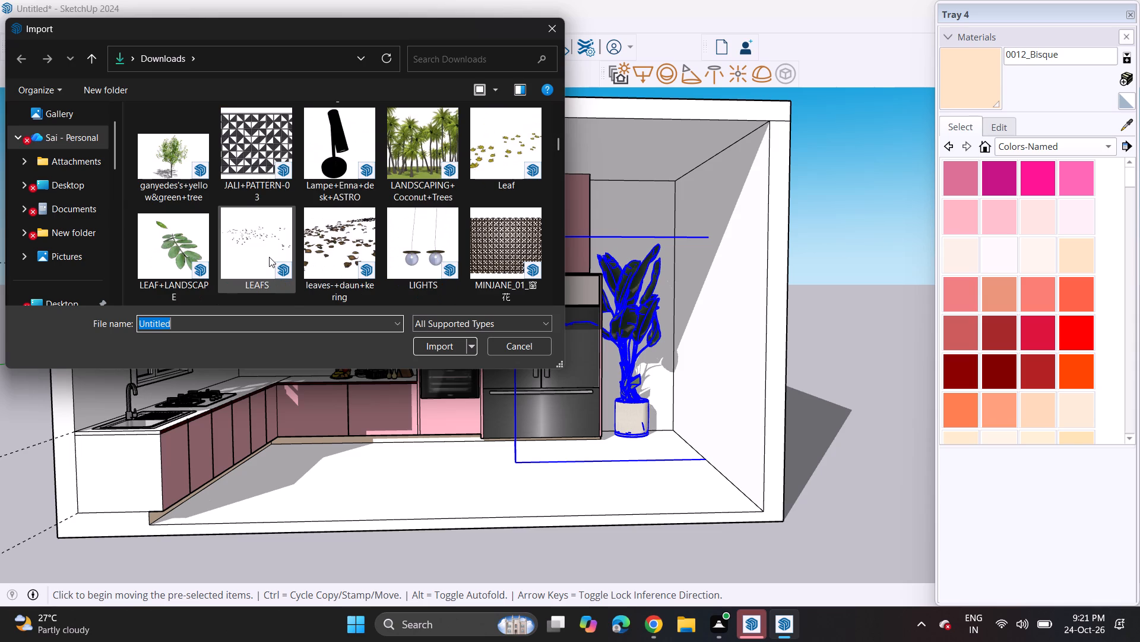
pyautogui.scroll(-1, 269, 257)
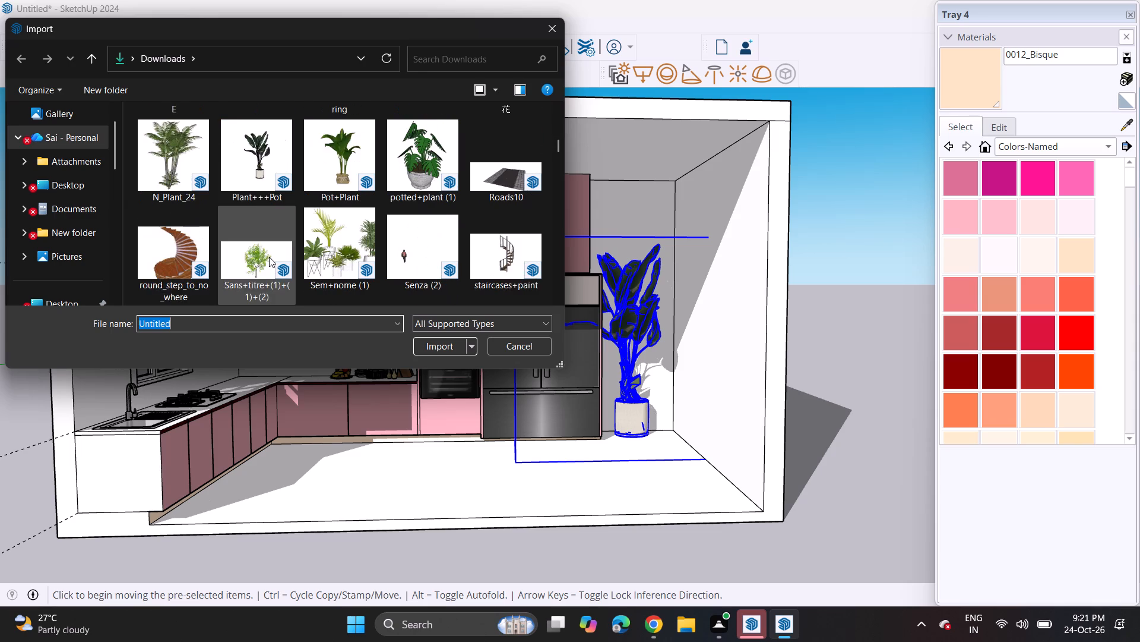
pyautogui.scroll(-1, 269, 257)
pyautogui.scroll(1, 269, 257)
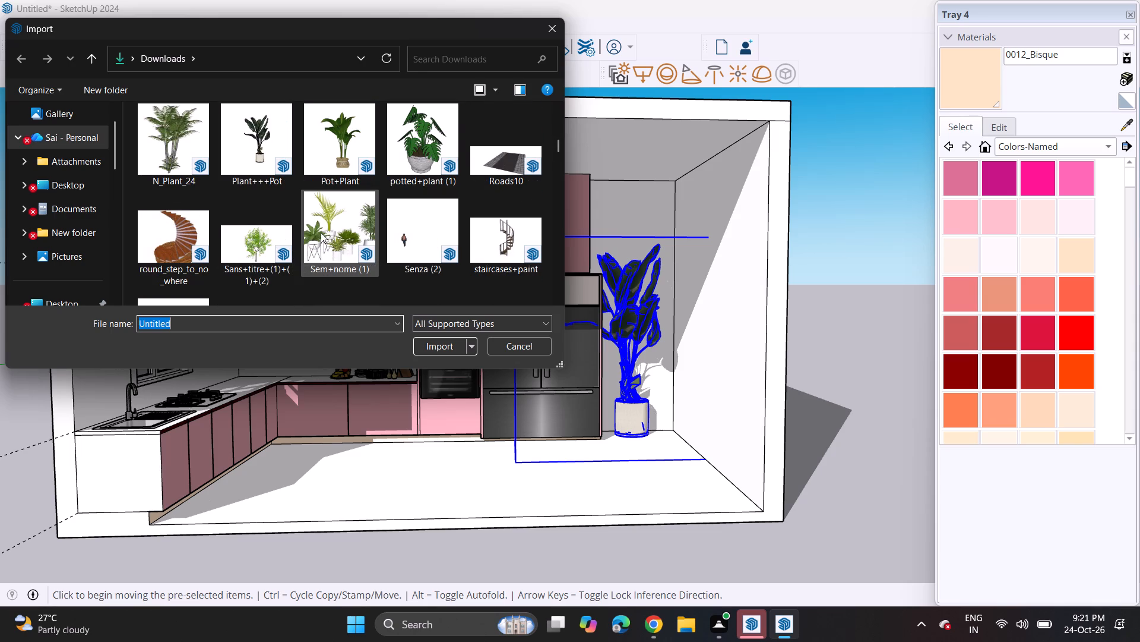
pyautogui.scroll(-2, 306, 243)
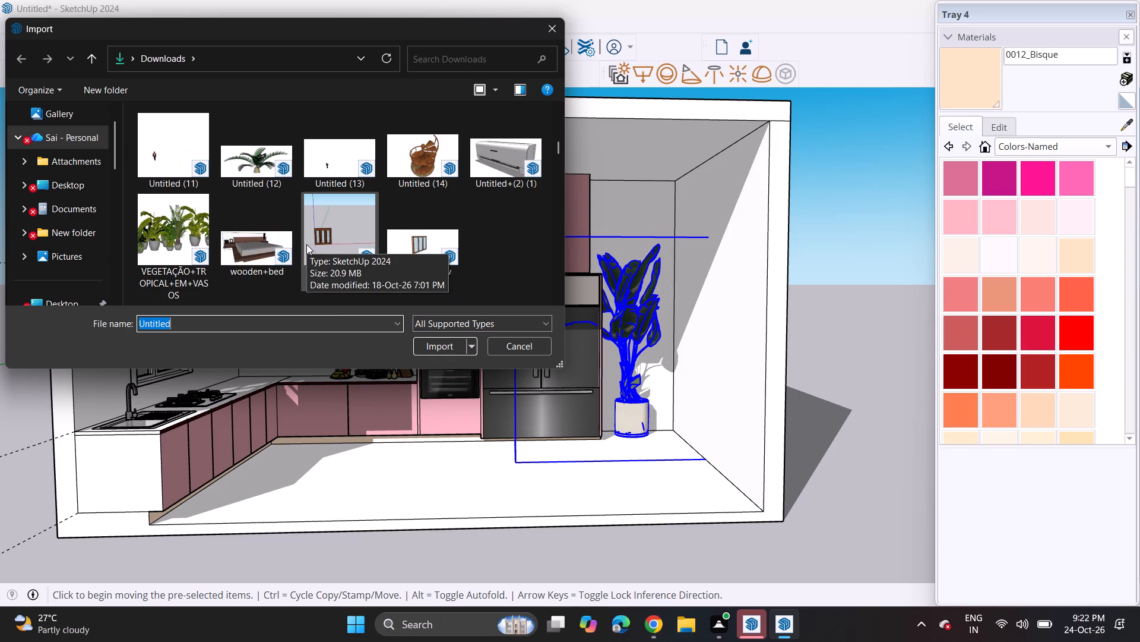
pyautogui.scroll(-4, 306, 244)
pyautogui.scroll(6, 300, 243)
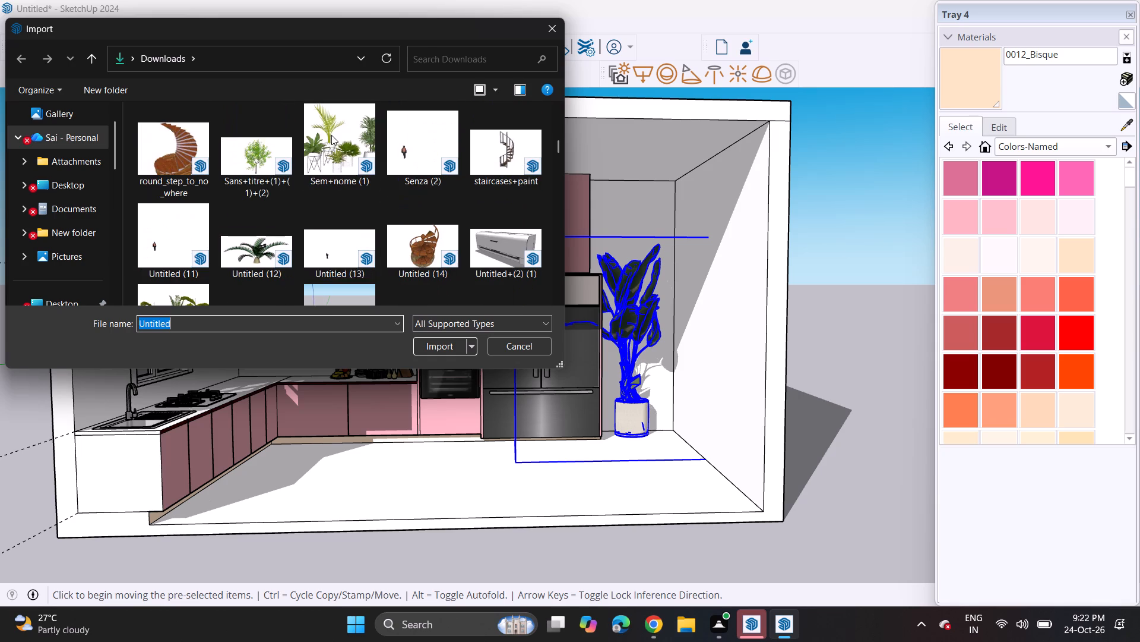
pyautogui.click(331, 136)
pyautogui.click(432, 347)
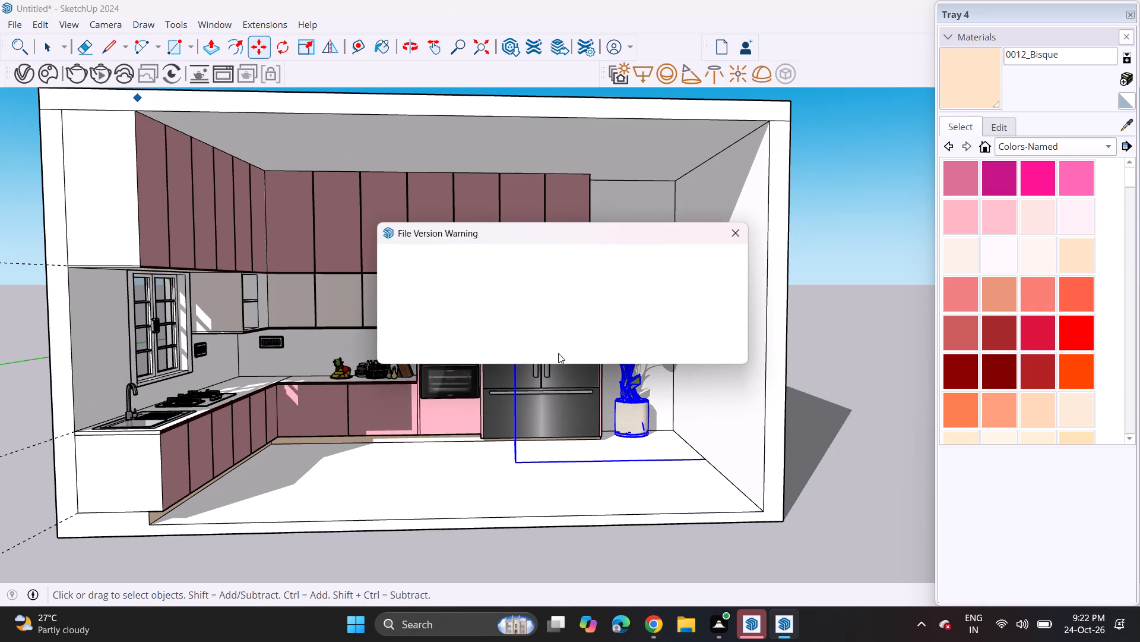
pyautogui.click(701, 349)
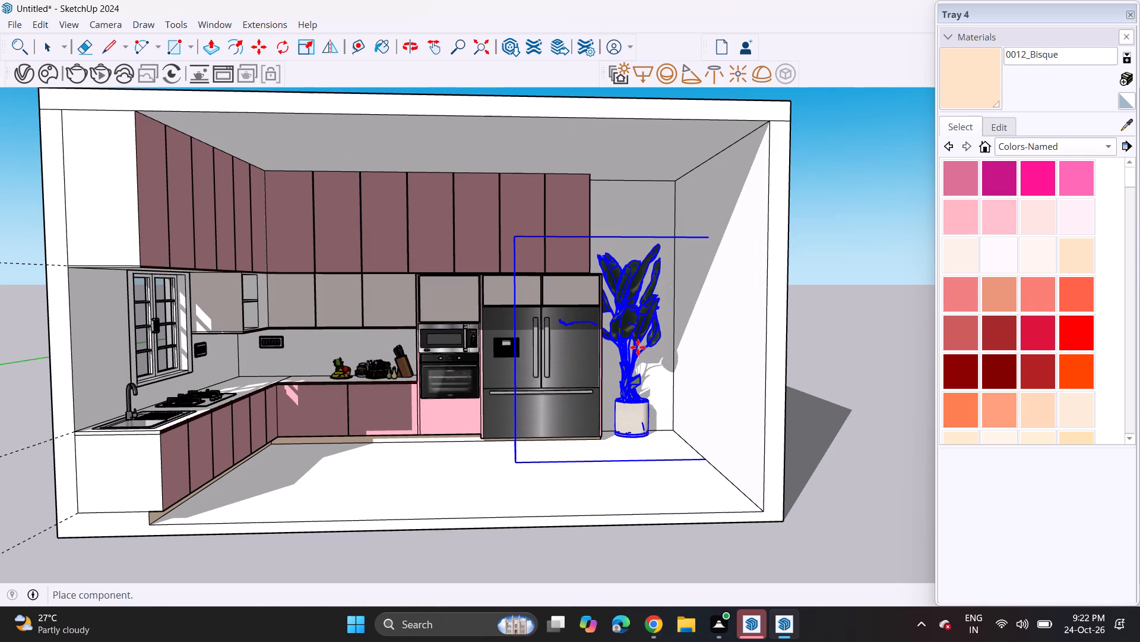
pyautogui.scroll(-7, 395, 399)
pyautogui.click(636, 453)
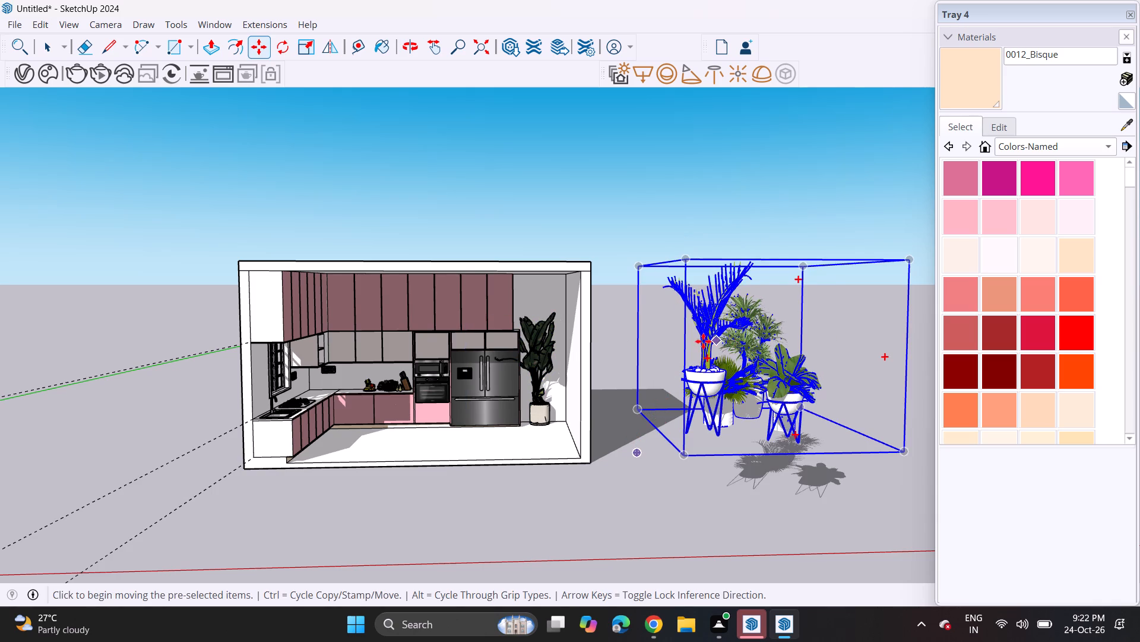
# Explode the imported plant collection and its nested groups so the individual plants can be picked separately, and clear the selection.
pyautogui.rightClick(703, 342)
pyautogui.click(746, 124)
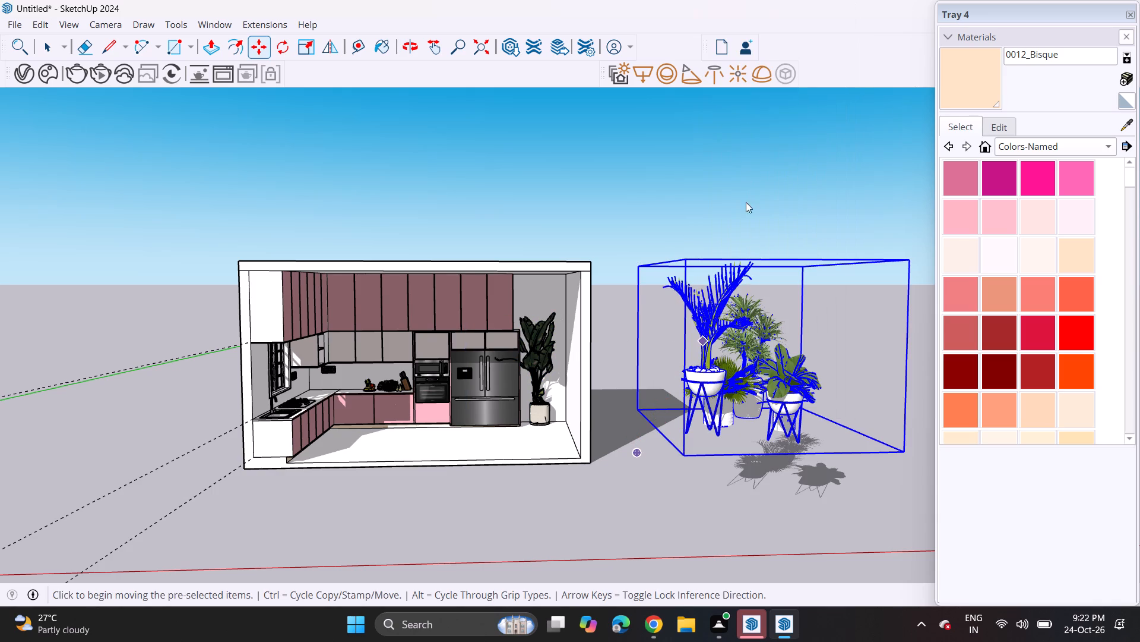
pyautogui.click(710, 315)
pyautogui.rightClick(712, 332)
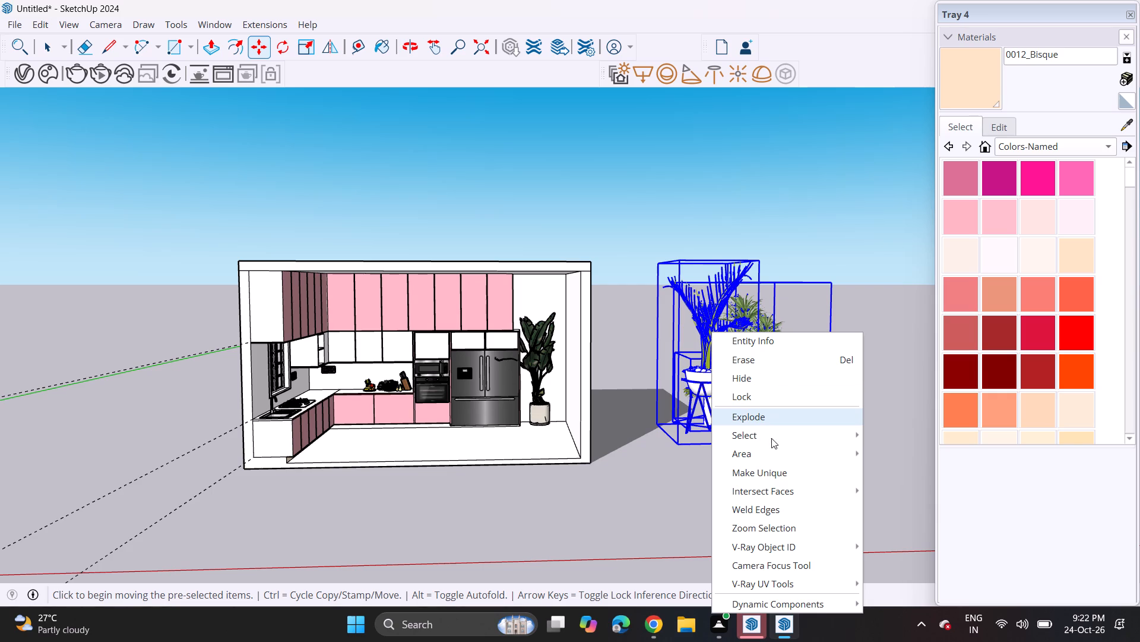
pyautogui.click(765, 414)
pyautogui.click(715, 325)
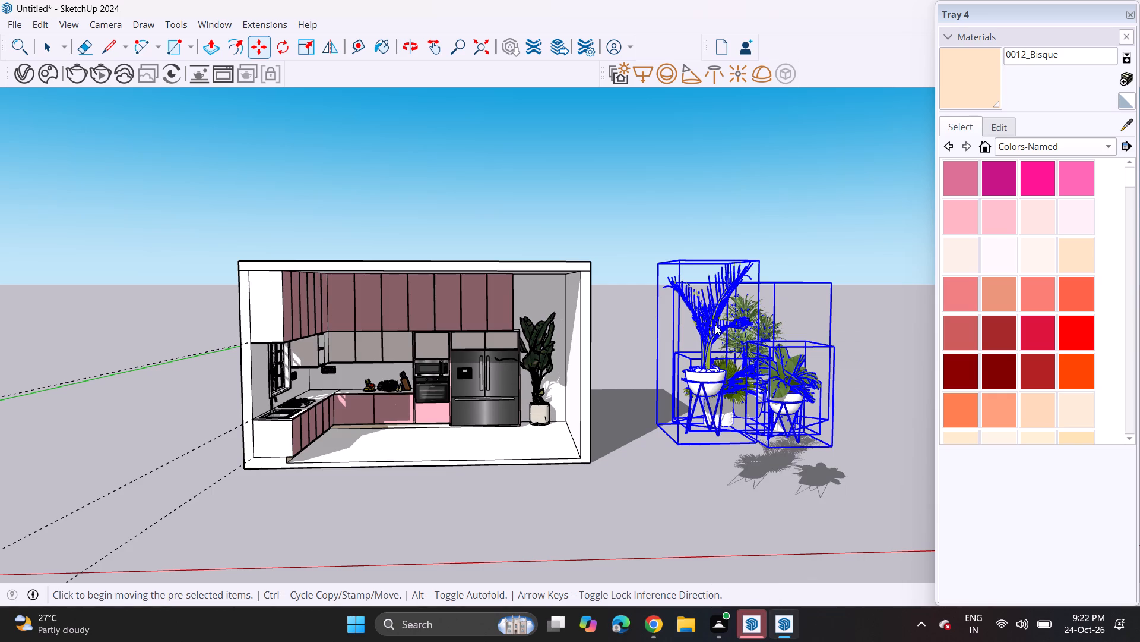
pyautogui.scroll(4, 711, 344)
pyautogui.press('space')
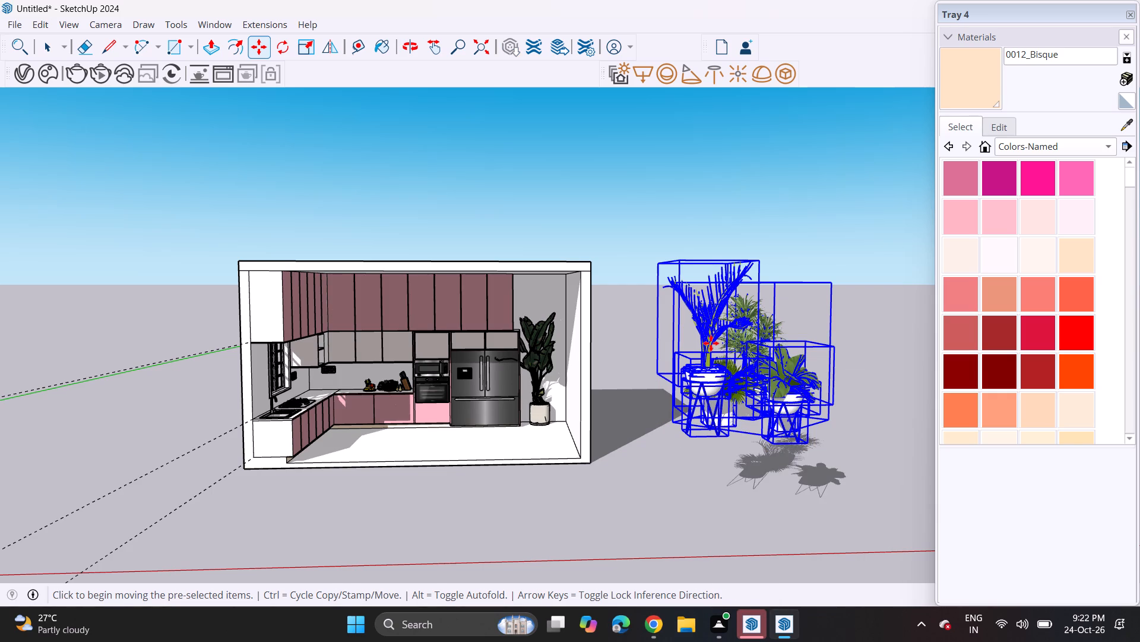
pyautogui.click(639, 359)
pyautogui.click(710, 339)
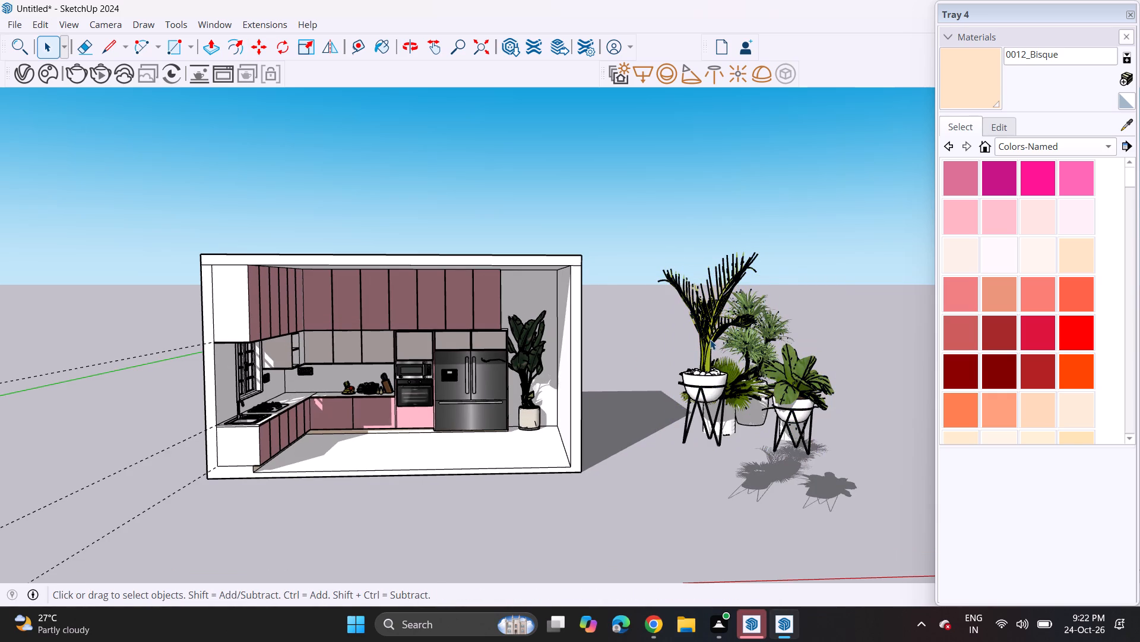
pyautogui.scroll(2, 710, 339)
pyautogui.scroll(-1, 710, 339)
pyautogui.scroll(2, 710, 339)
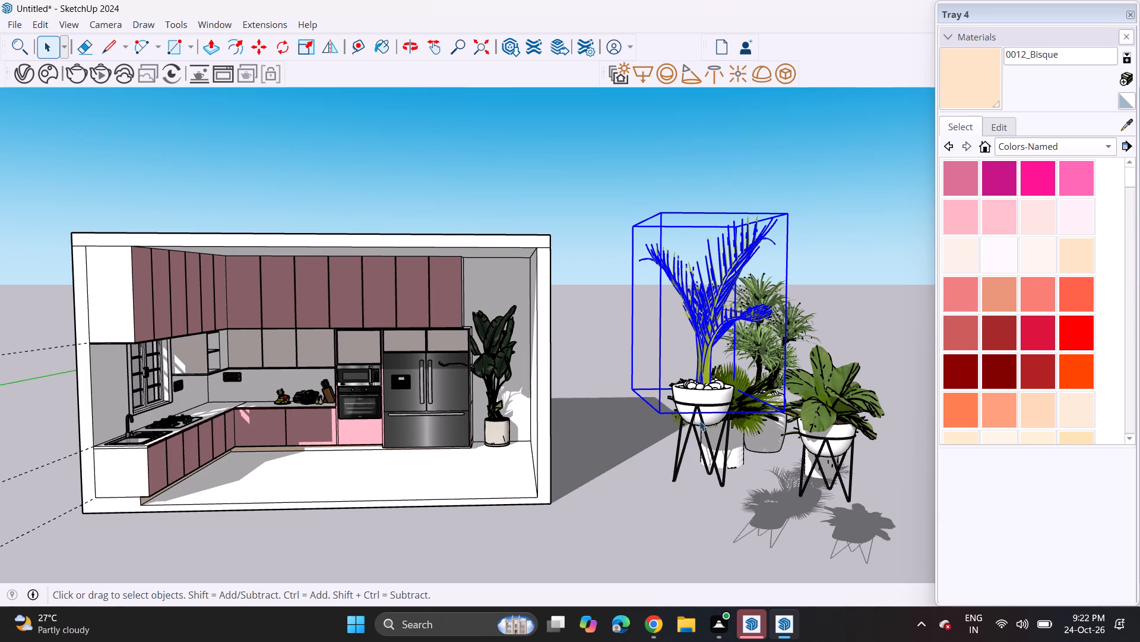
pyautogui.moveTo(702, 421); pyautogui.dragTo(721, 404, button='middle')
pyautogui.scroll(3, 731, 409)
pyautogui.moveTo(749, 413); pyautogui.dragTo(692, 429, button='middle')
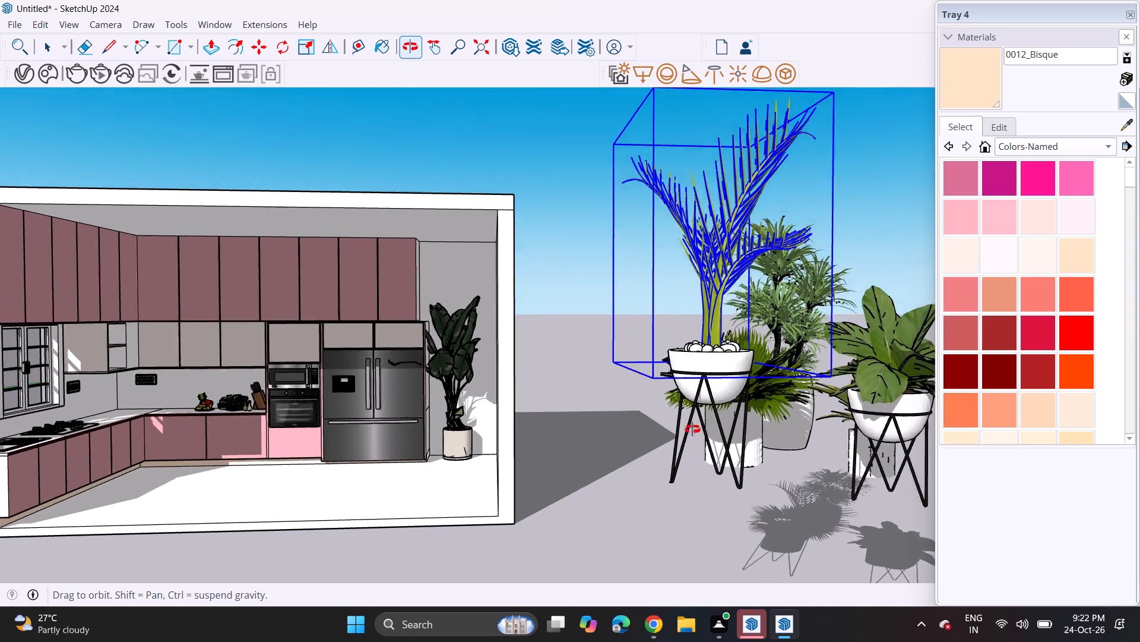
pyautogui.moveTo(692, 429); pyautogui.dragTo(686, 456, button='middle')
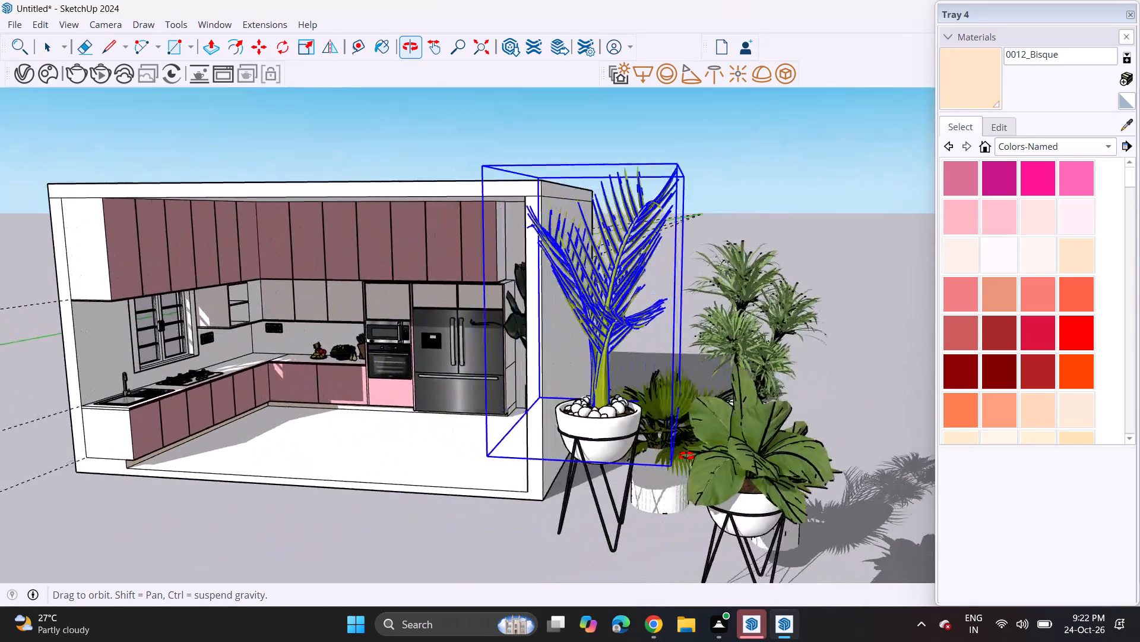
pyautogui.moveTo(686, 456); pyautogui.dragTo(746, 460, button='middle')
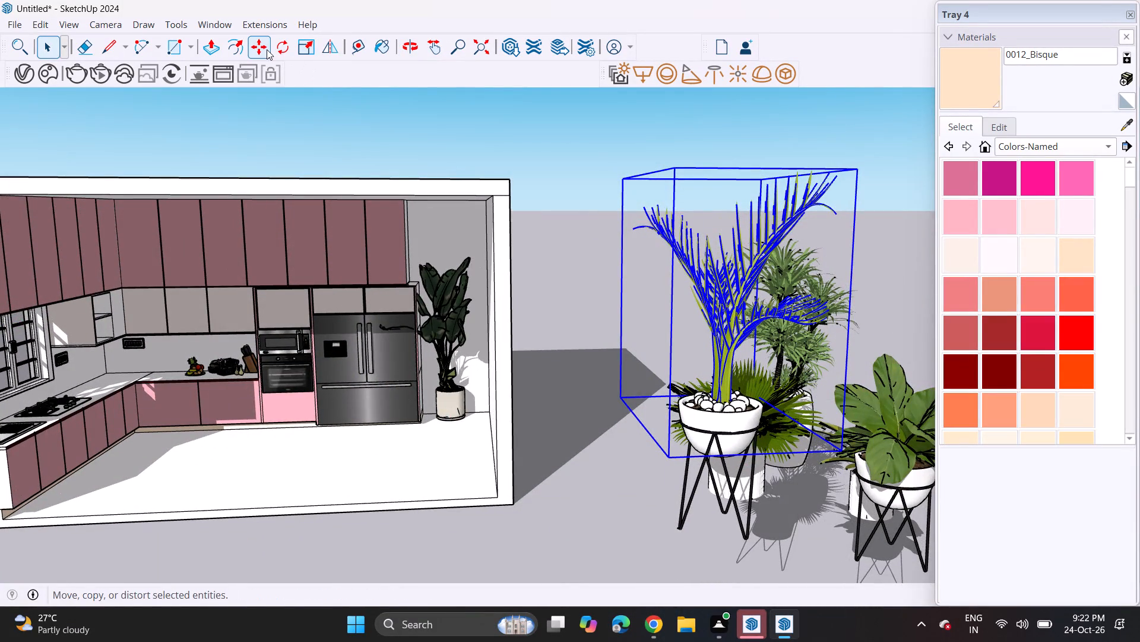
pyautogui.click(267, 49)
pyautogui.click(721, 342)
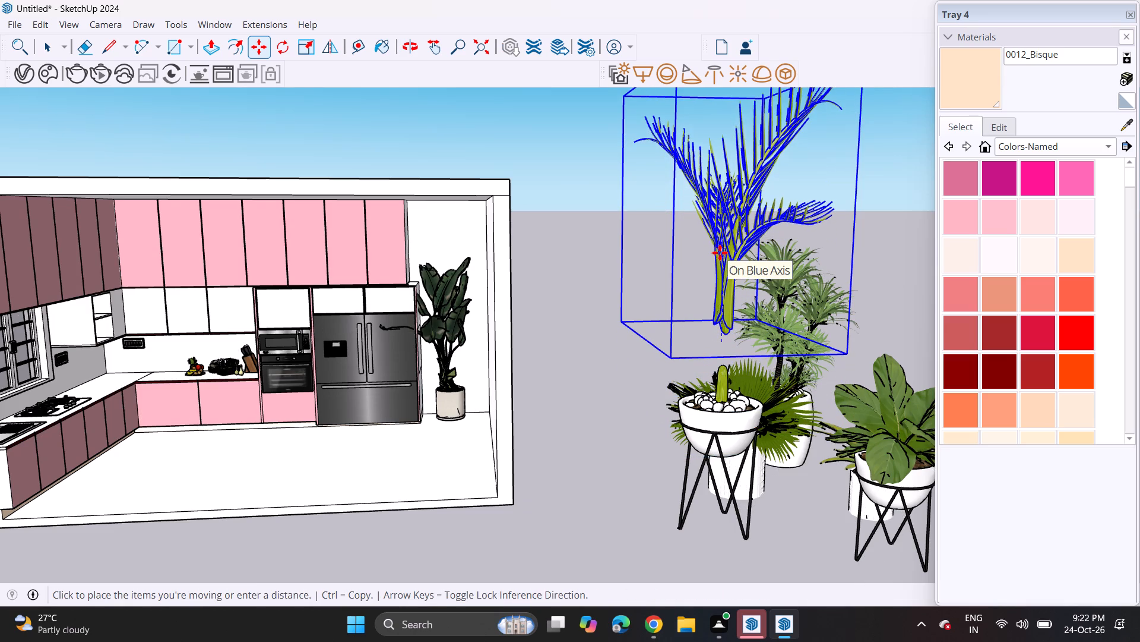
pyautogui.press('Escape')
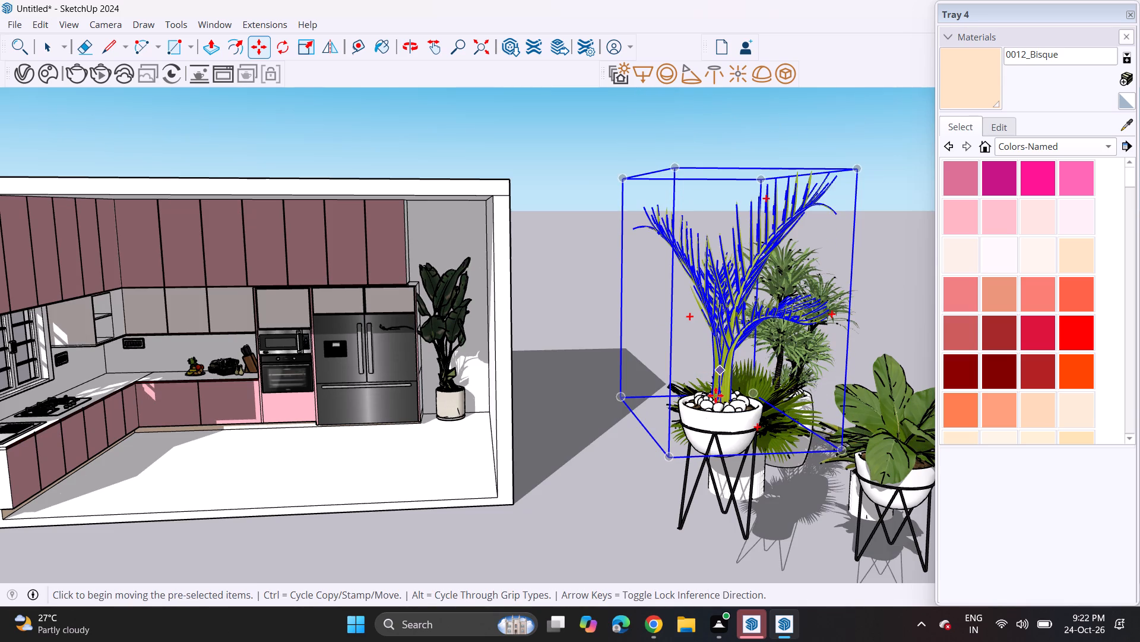
# Copy the tall palm with its white bowl pot and pebbles, without the stand, to the space between the kitchen and the plant collection.
pyautogui.press('space')
pyautogui.click(644, 470)
pyautogui.click(703, 441)
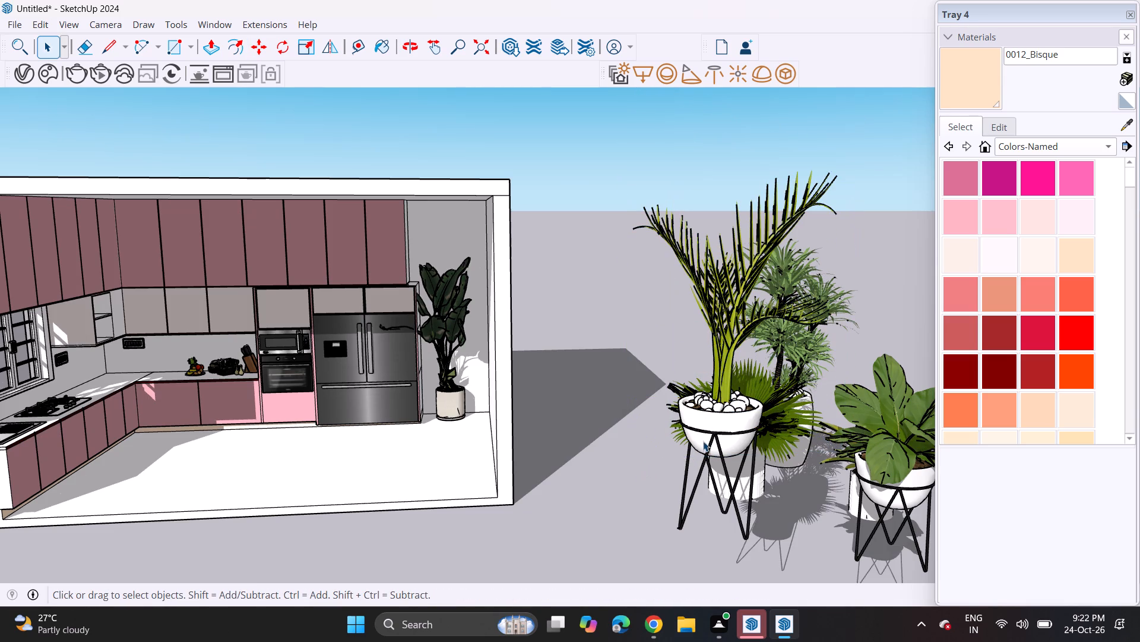
pyautogui.keyDown('ctrl'); pyautogui.click(720, 376); pyautogui.keyUp('ctrl')
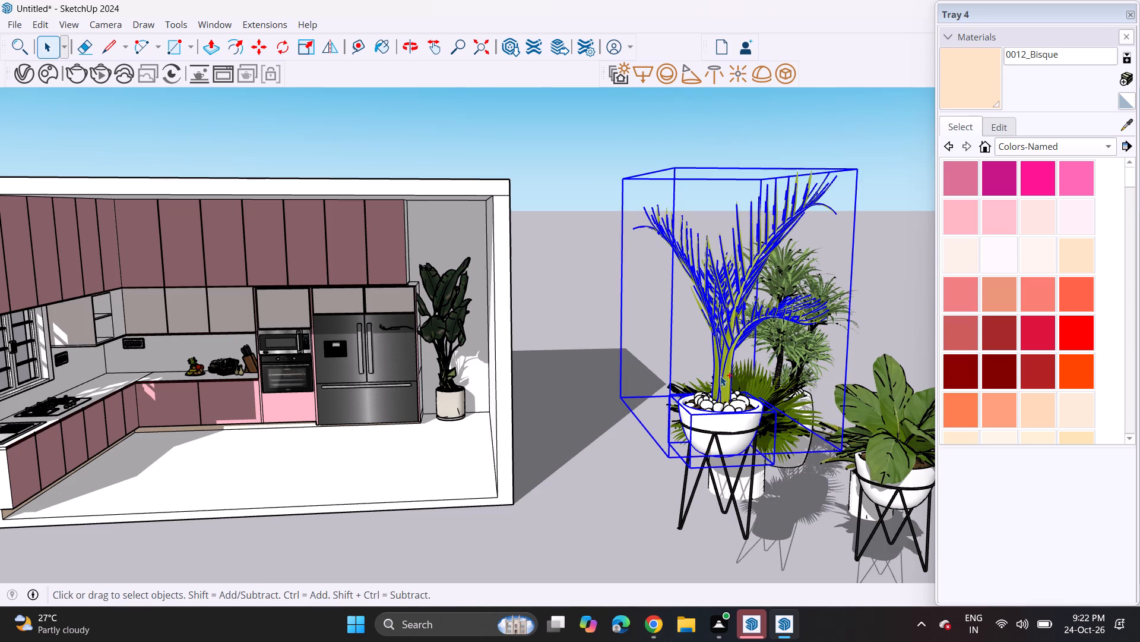
pyautogui.press('m')
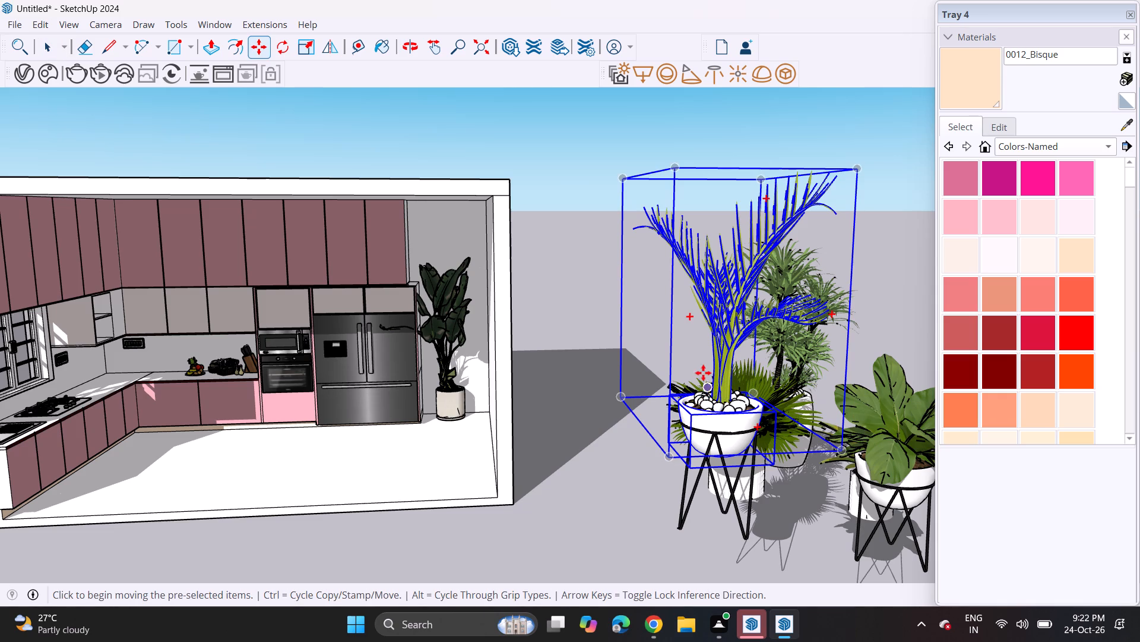
pyautogui.click(722, 386)
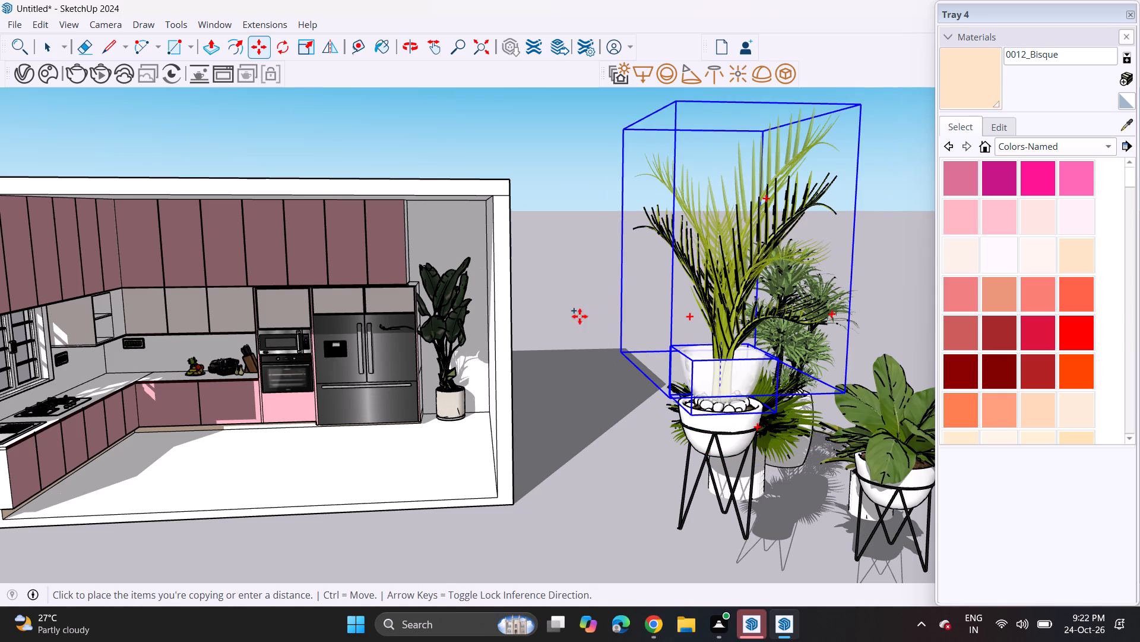
pyautogui.moveTo(502, 343); pyautogui.dragTo(537, 362, button='middle')
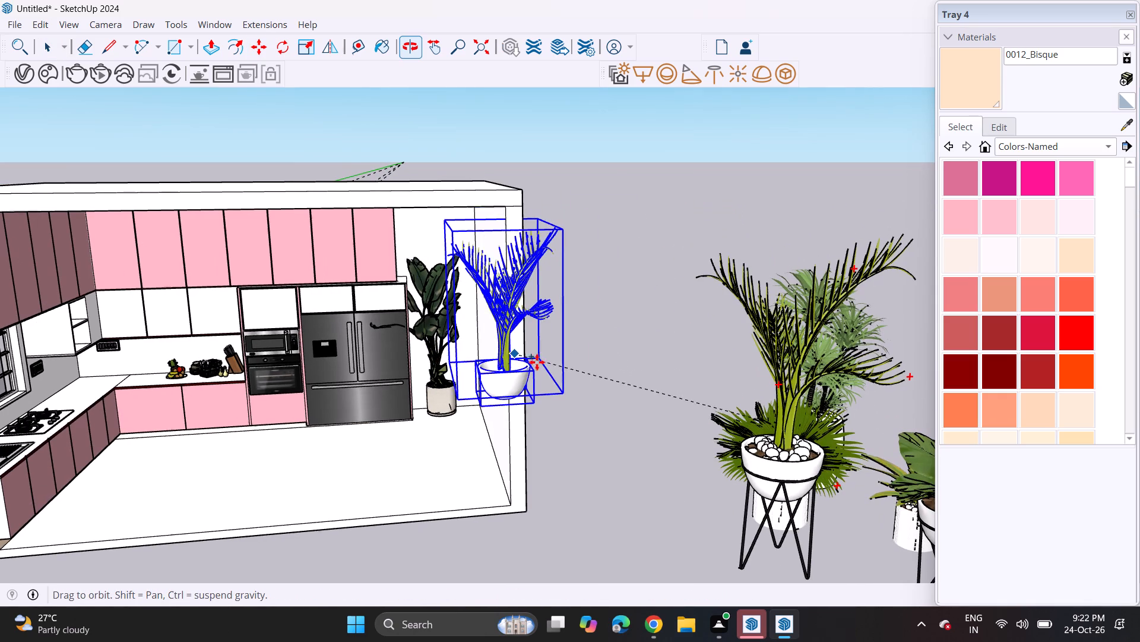
pyautogui.moveTo(537, 362); pyautogui.dragTo(529, 362, button='middle')
pyautogui.press('Escape')
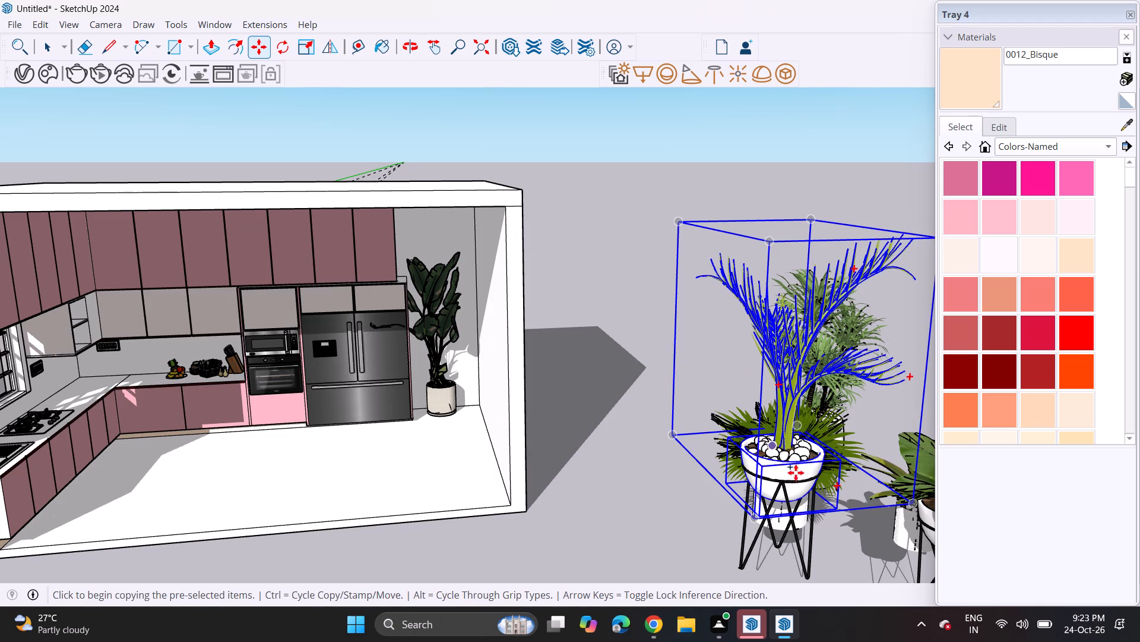
pyautogui.press('space')
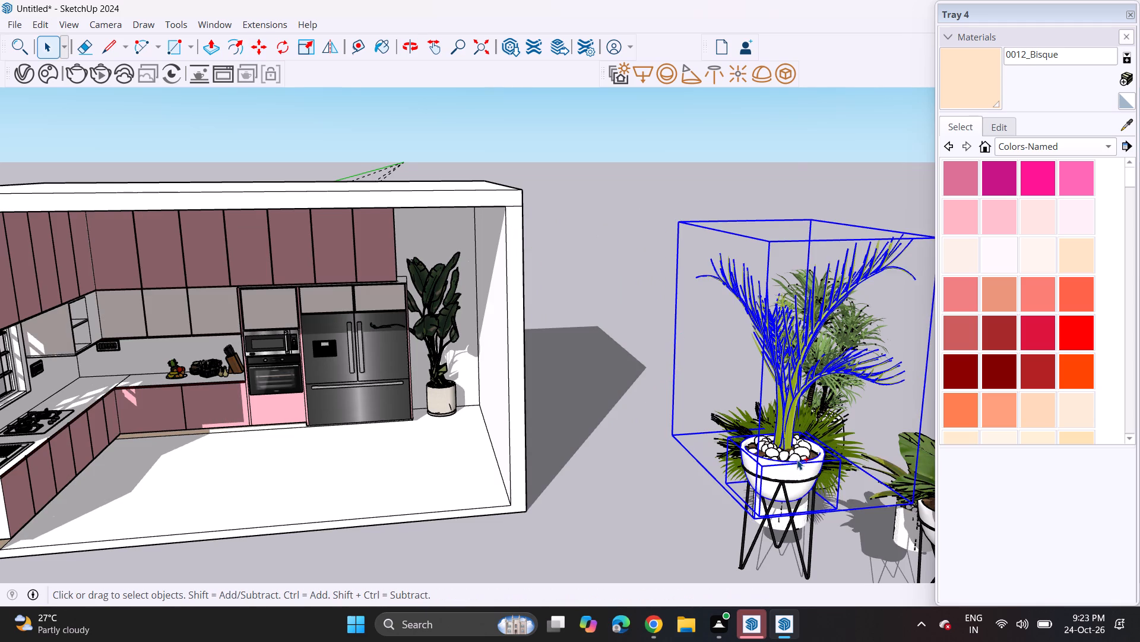
pyautogui.keyDown('ctrl'); pyautogui.click(797, 457); pyautogui.keyUp('ctrl')
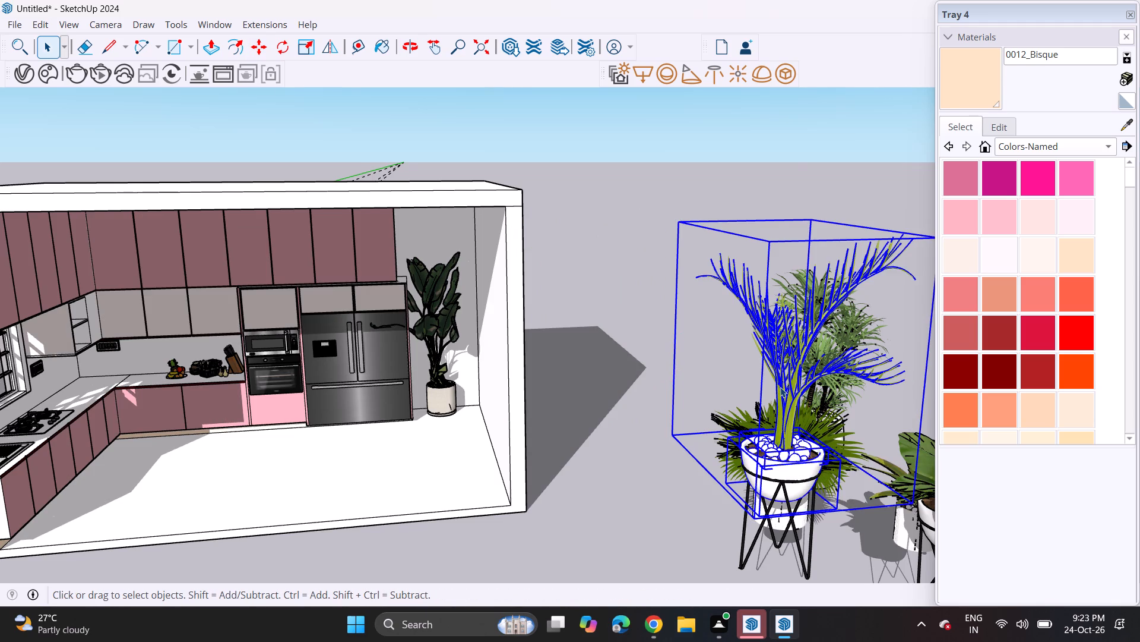
pyautogui.press('m')
pyautogui.click(786, 363)
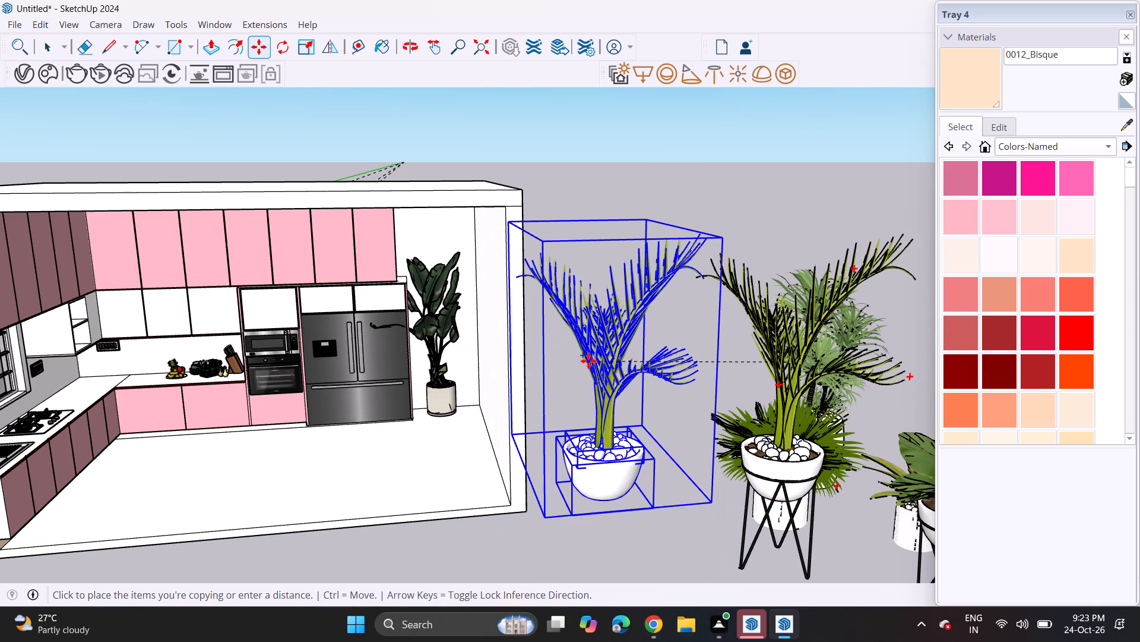
pyautogui.click(588, 361)
pyautogui.press('space')
# Delete the old potted plant standing beside the refrigerator.
pyautogui.click(439, 342)
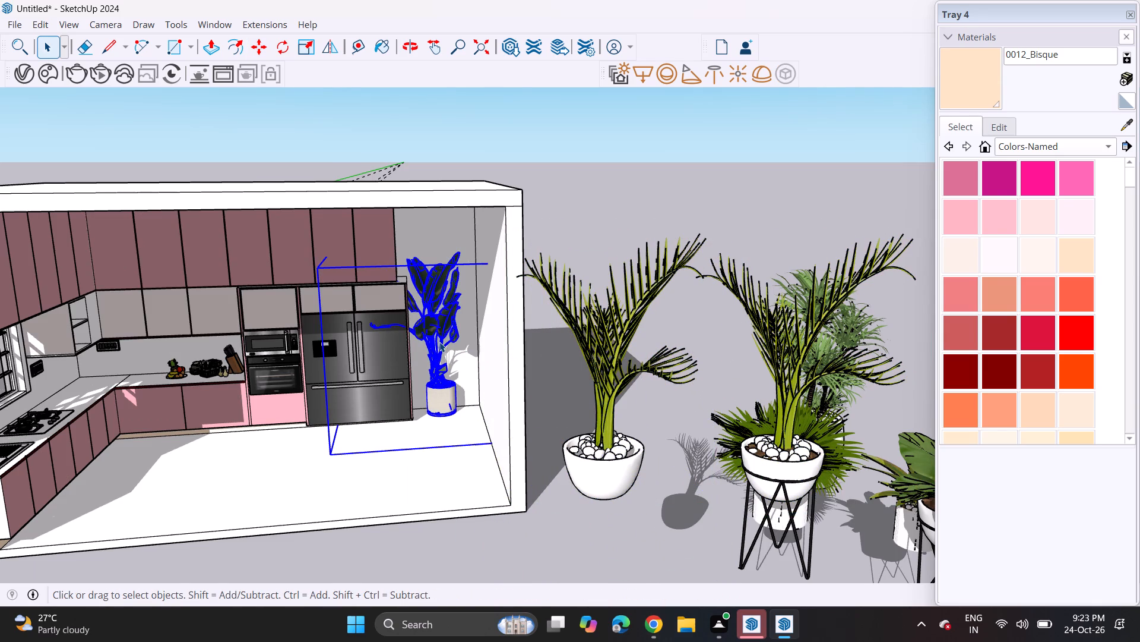
pyautogui.press('Delete')
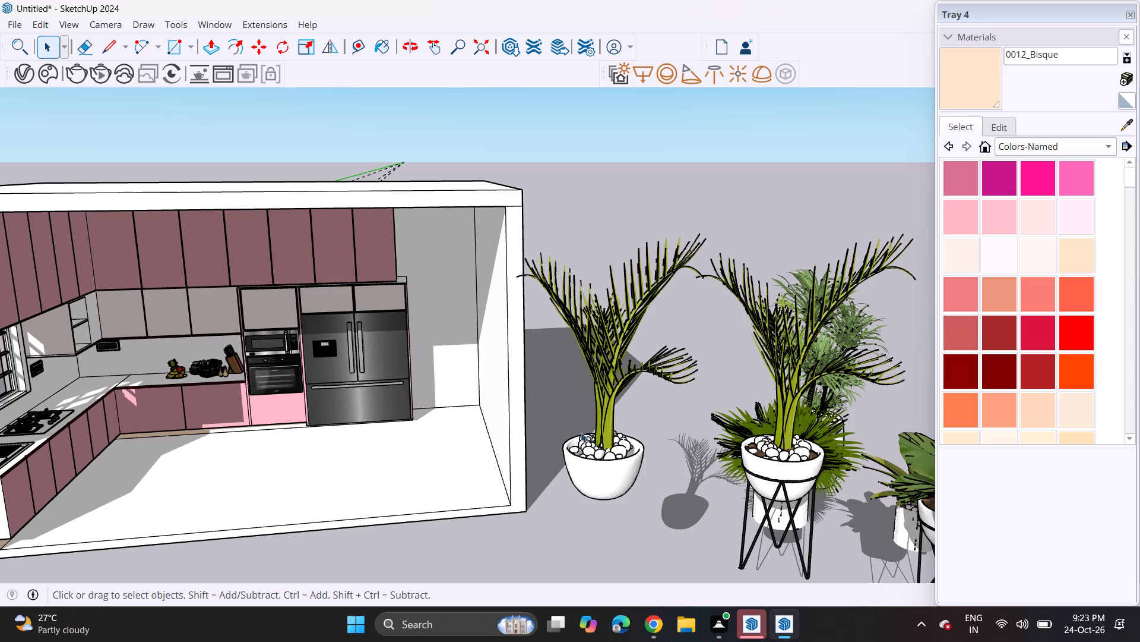
# Group the copied palm, its bowl pot and the pebbles together.
pyautogui.click(614, 471)
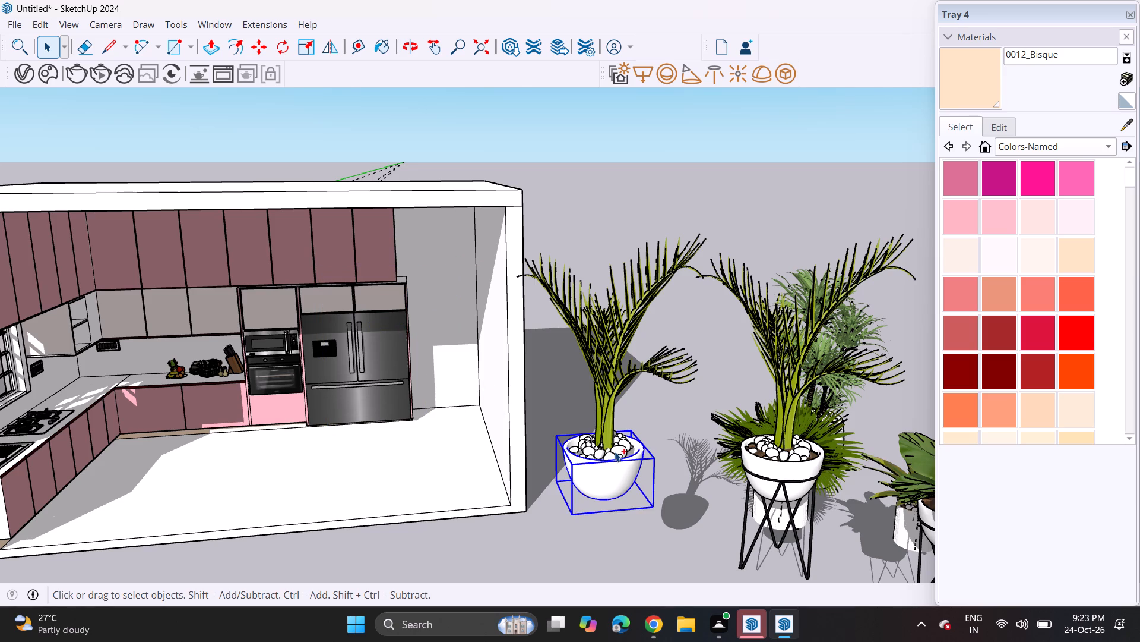
pyautogui.keyDown('ctrl'); pyautogui.click(615, 451); pyautogui.keyUp('ctrl')
pyautogui.keyDown('ctrl'); pyautogui.click(606, 408); pyautogui.keyUp('ctrl')
pyautogui.rightClick(606, 408)
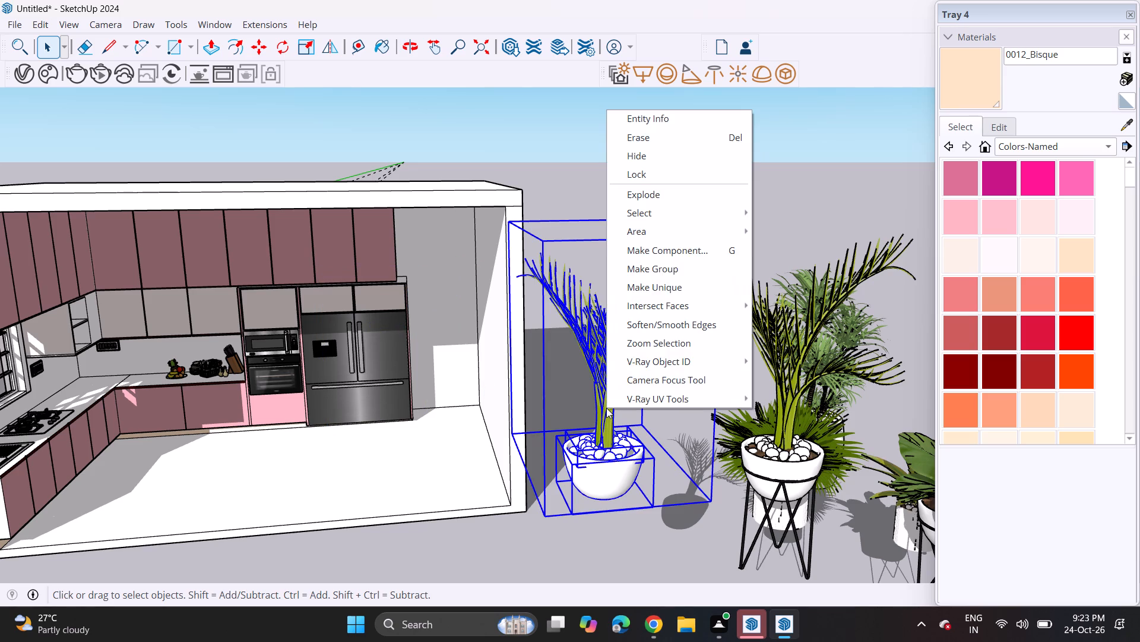
pyautogui.click(663, 273)
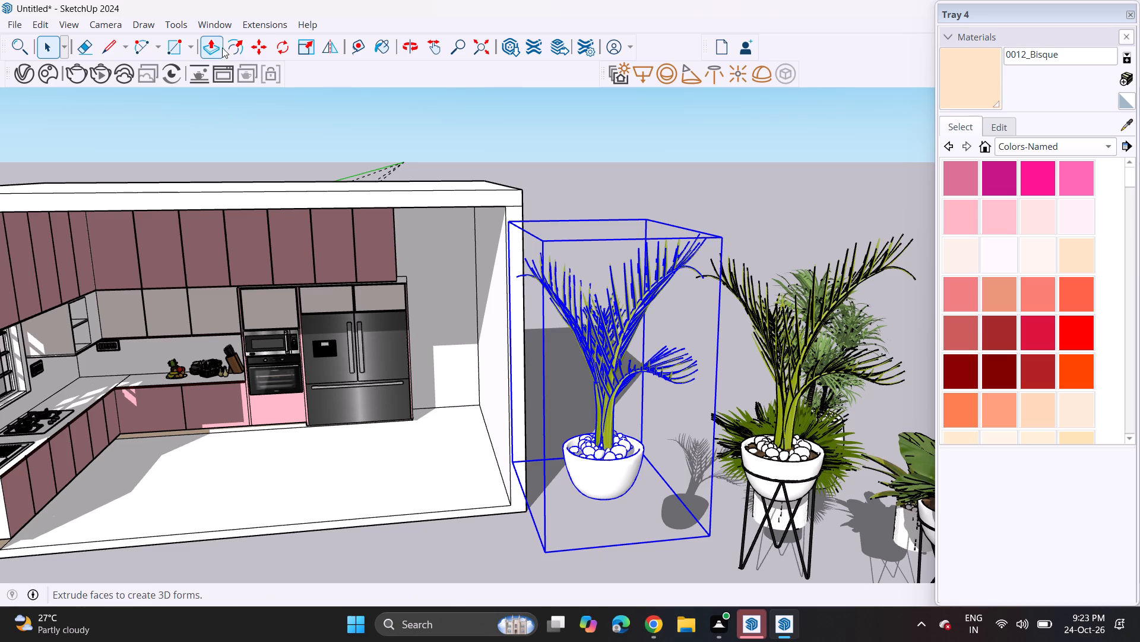
# Move the grouped palm into the kitchen, onto the floor in the gap beside the refrigerator.
pyautogui.click(248, 45)
pyautogui.moveTo(475, 368); pyautogui.dragTo(539, 389, button='middle')
pyautogui.scroll(-1, 589, 427)
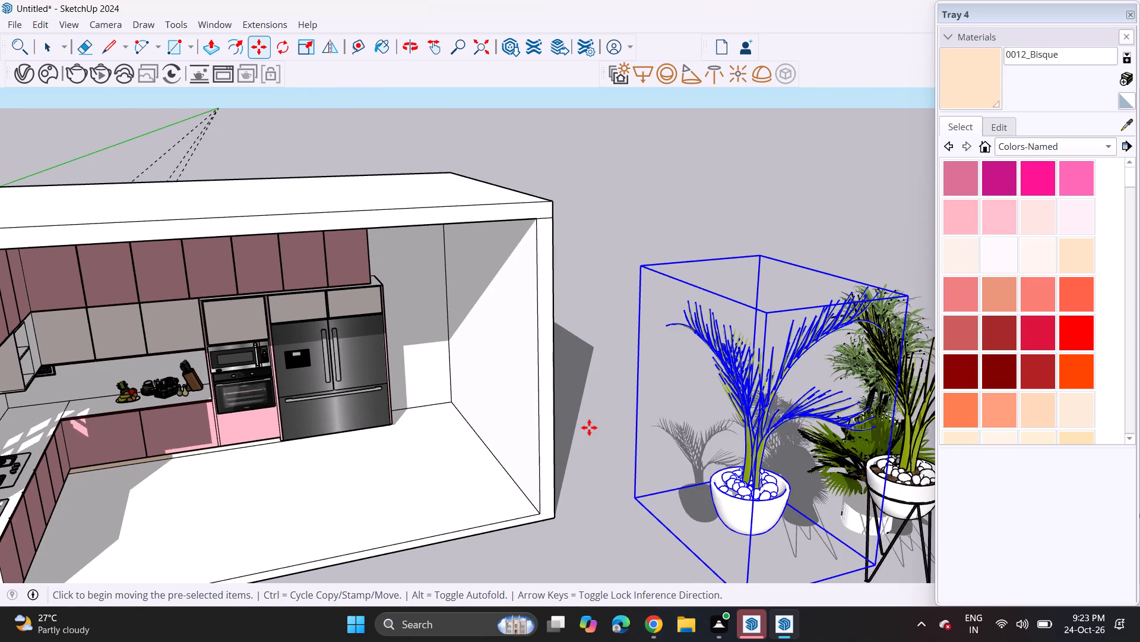
pyautogui.scroll(-3, 589, 427)
pyautogui.click(669, 514)
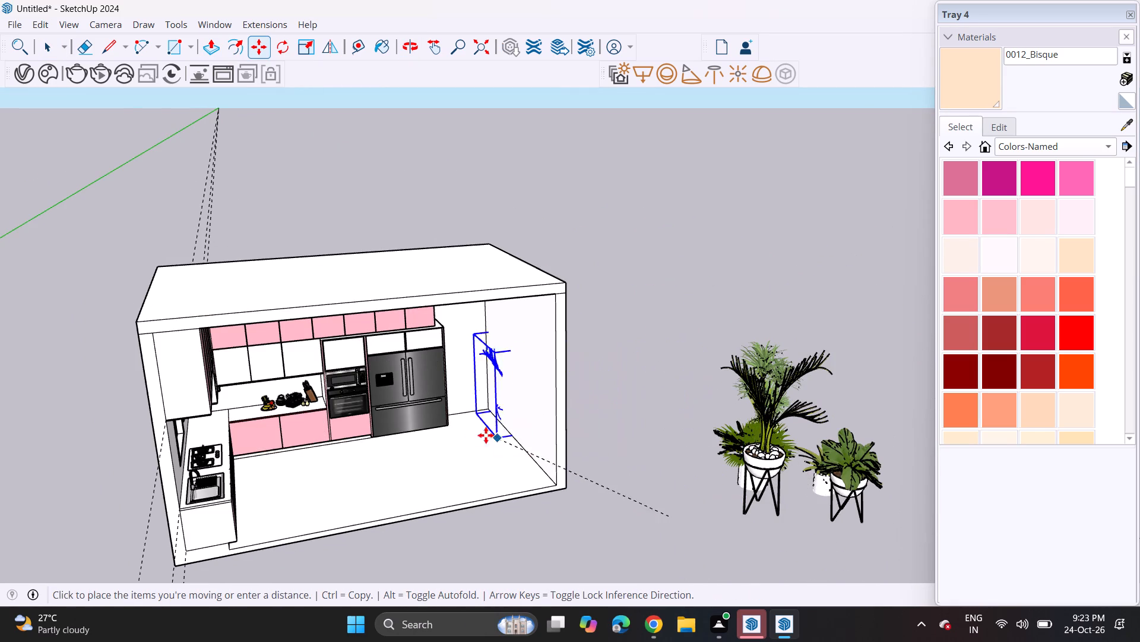
pyautogui.click(450, 438)
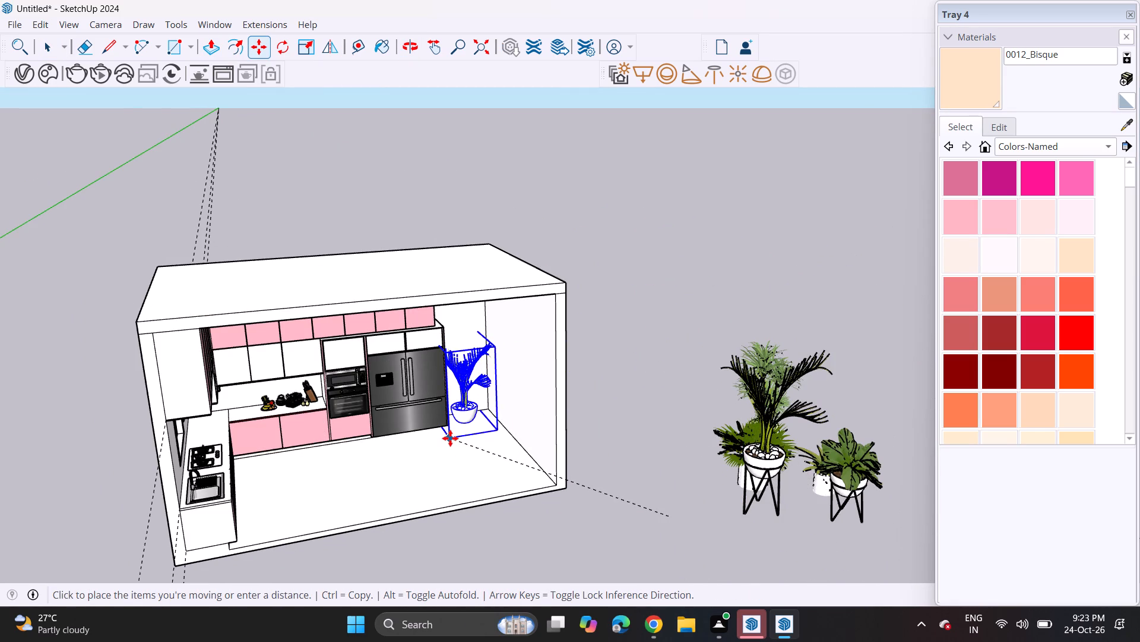
# Scale the potted palm down uniformly about its opposite corner so it fits the gap beside the refrigerator.
pyautogui.moveTo(539, 418); pyautogui.dragTo(451, 337, button='middle')
pyautogui.scroll(2, 476, 368)
pyautogui.scroll(-1, 482, 376)
pyautogui.scroll(3, 483, 377)
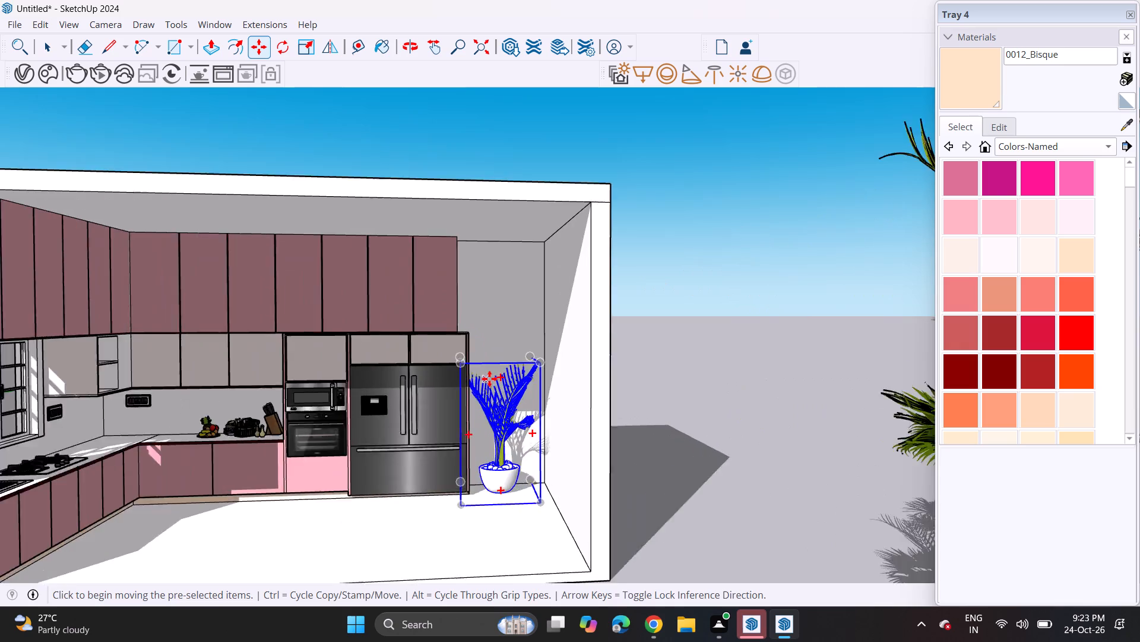
pyautogui.scroll(5, 489, 379)
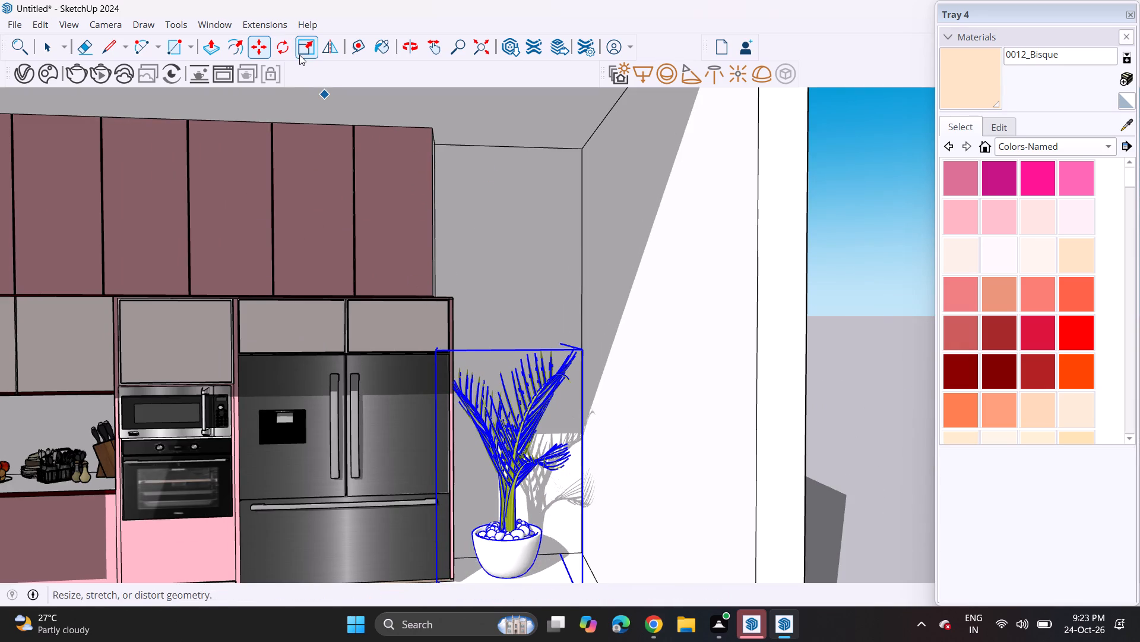
pyautogui.click(299, 55)
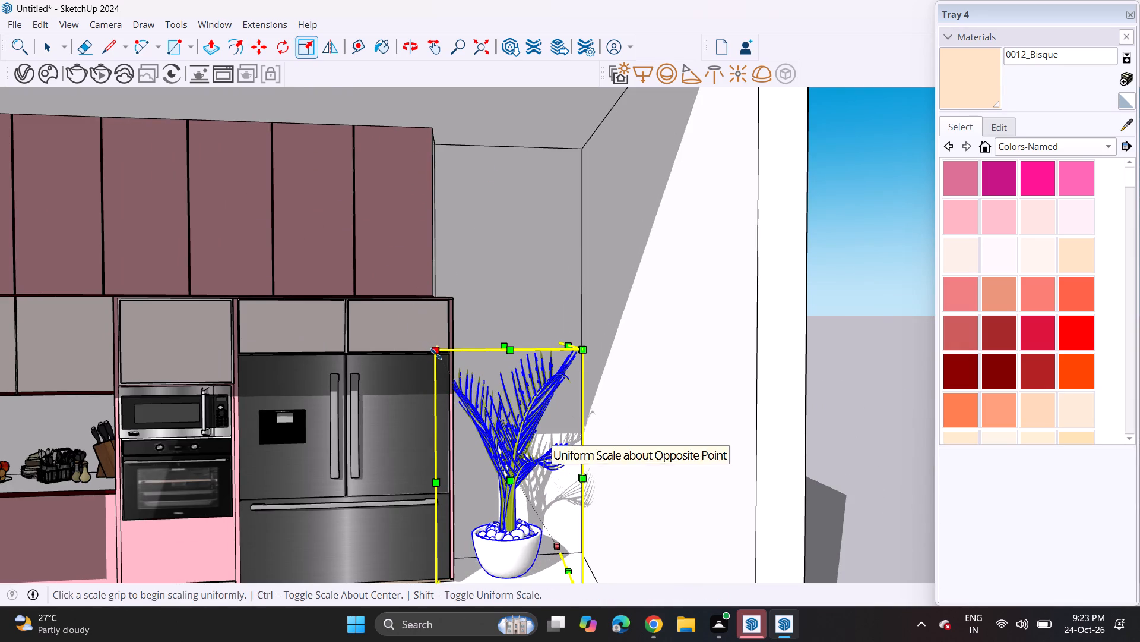
pyautogui.click(436, 354)
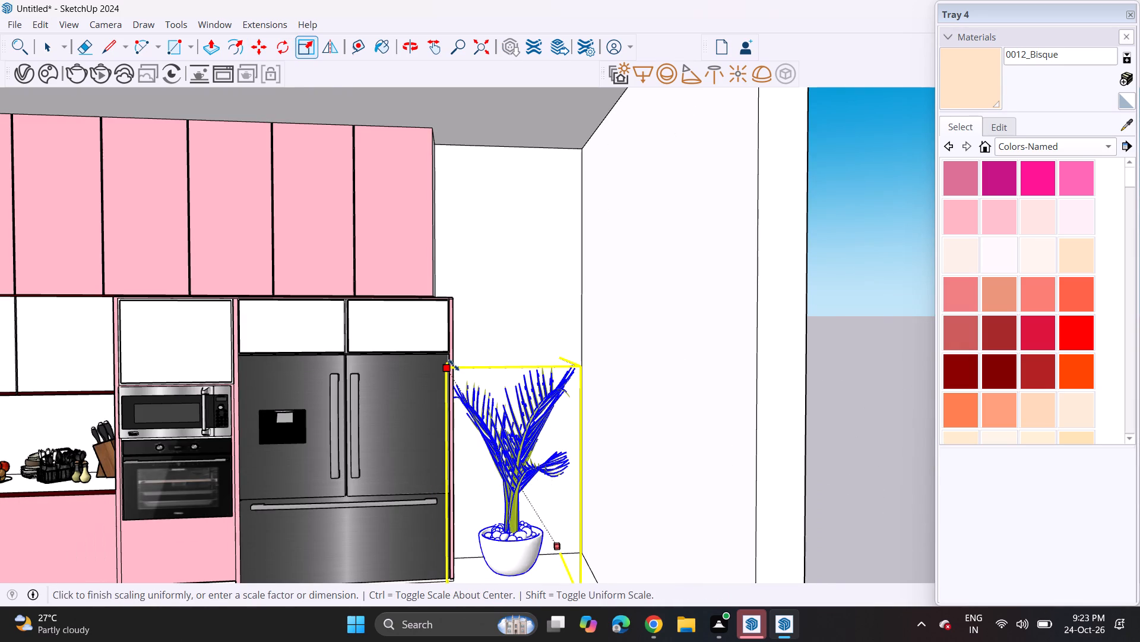
pyautogui.click(472, 385)
pyautogui.press('space')
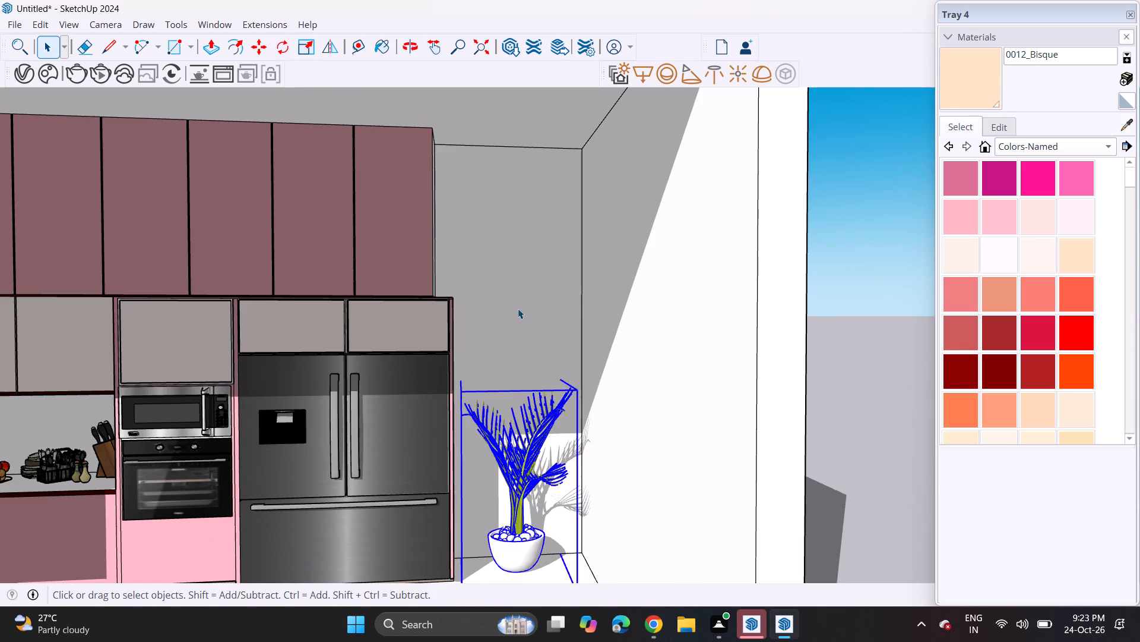
pyautogui.click(518, 309)
# Examine the kitchen with the new palm from the front and from below, including the ceiling.
pyautogui.scroll(-6, 503, 309)
pyautogui.keyDown('shift'); pyautogui.moveTo(468, 338); pyautogui.dragTo(544, 357, button='middle'); pyautogui.keyUp('shift')
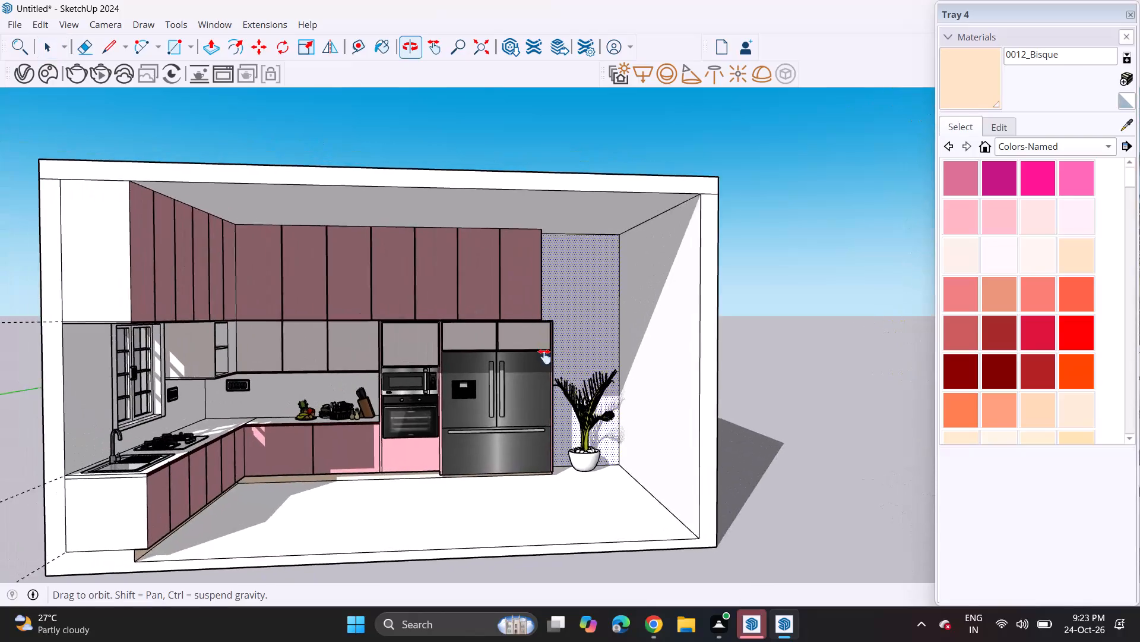
pyautogui.keyDown('shift'); pyautogui.moveTo(544, 357); pyautogui.dragTo(529, 363, button='middle'); pyautogui.keyUp('shift')
pyautogui.keyDown('shift'); pyautogui.moveTo(420, 363); pyautogui.dragTo(477, 354, button='middle'); pyautogui.keyUp('shift')
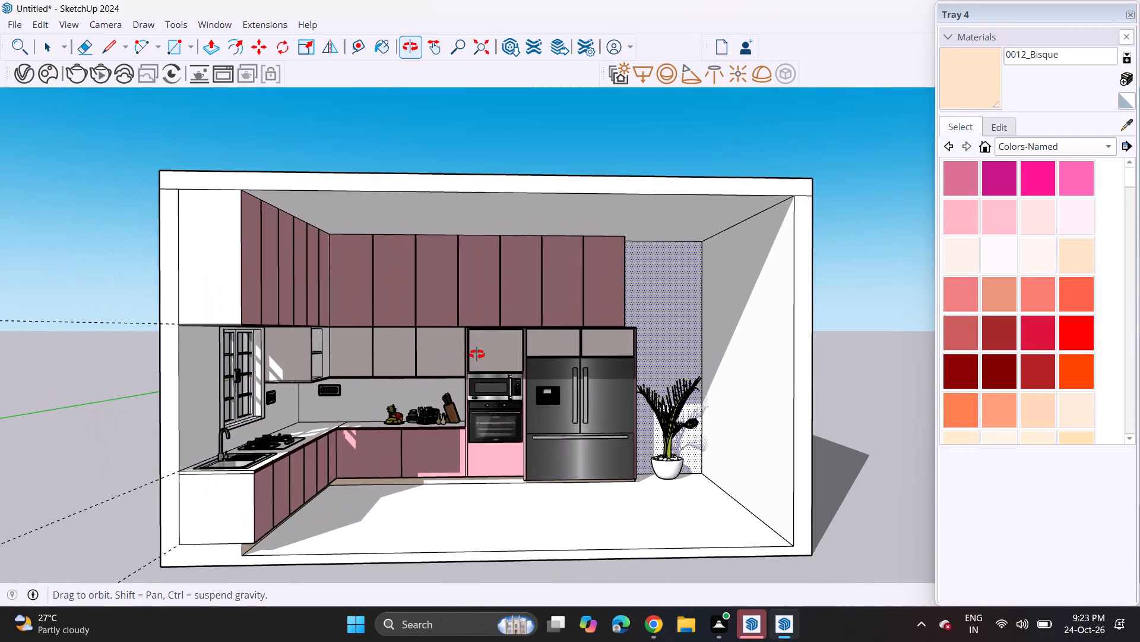
pyautogui.keyDown('shift'); pyautogui.moveTo(477, 354); pyautogui.dragTo(468, 354, button='middle'); pyautogui.keyUp('shift')
pyautogui.keyDown('shift'); pyautogui.moveTo(389, 362); pyautogui.dragTo(430, 373, button='middle'); pyautogui.keyUp('shift')
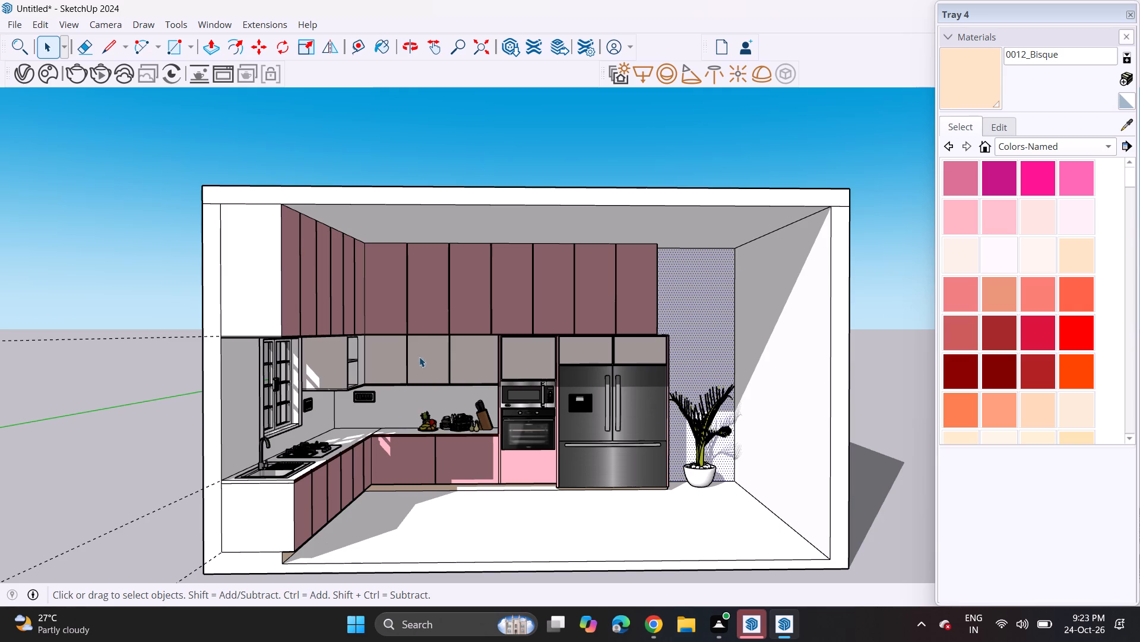
pyautogui.moveTo(357, 256); pyautogui.dragTo(383, 193, button='middle')
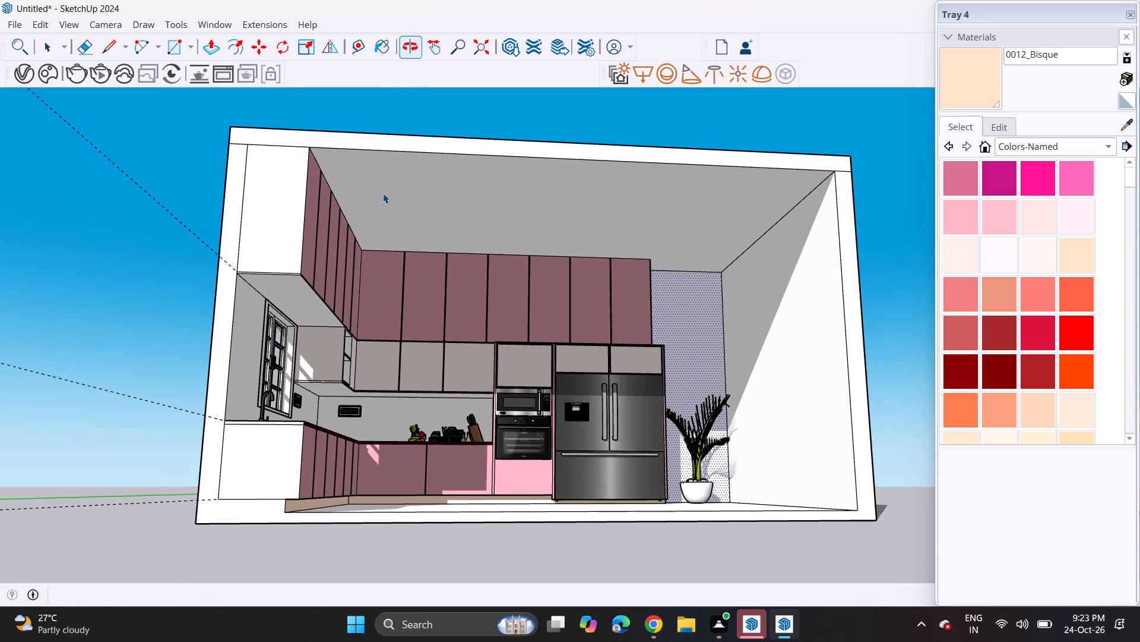
pyautogui.moveTo(401, 190); pyautogui.dragTo(416, 271, button='middle')
pyautogui.moveTo(413, 287); pyautogui.dragTo(372, 251, button='middle')
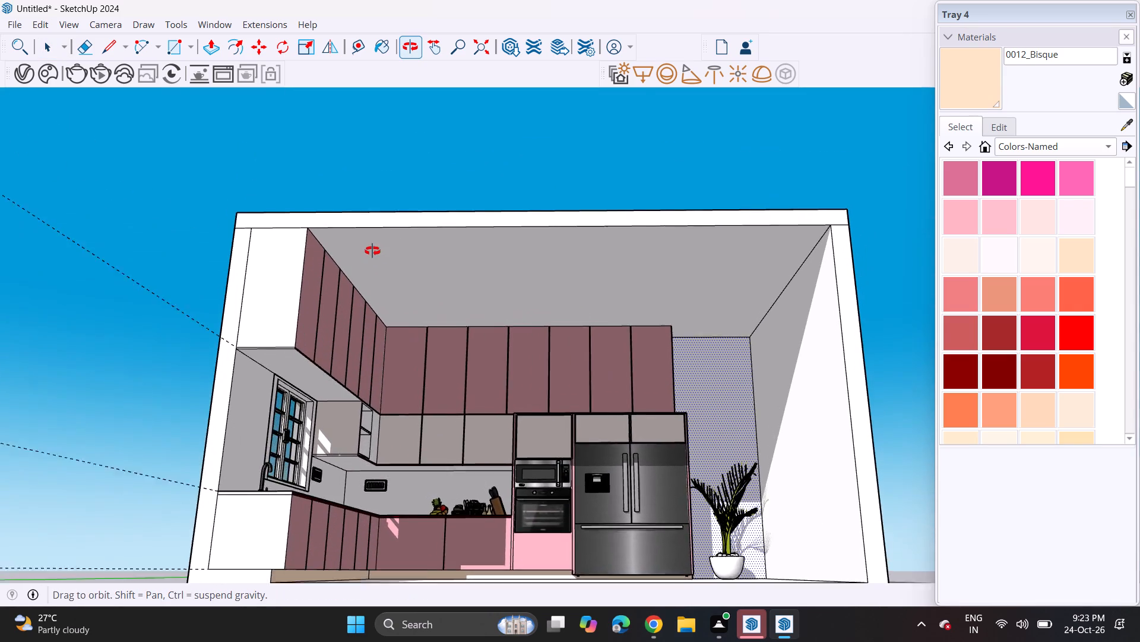
pyautogui.moveTo(372, 251); pyautogui.dragTo(370, 247, button='middle')
pyautogui.scroll(2, 370, 246)
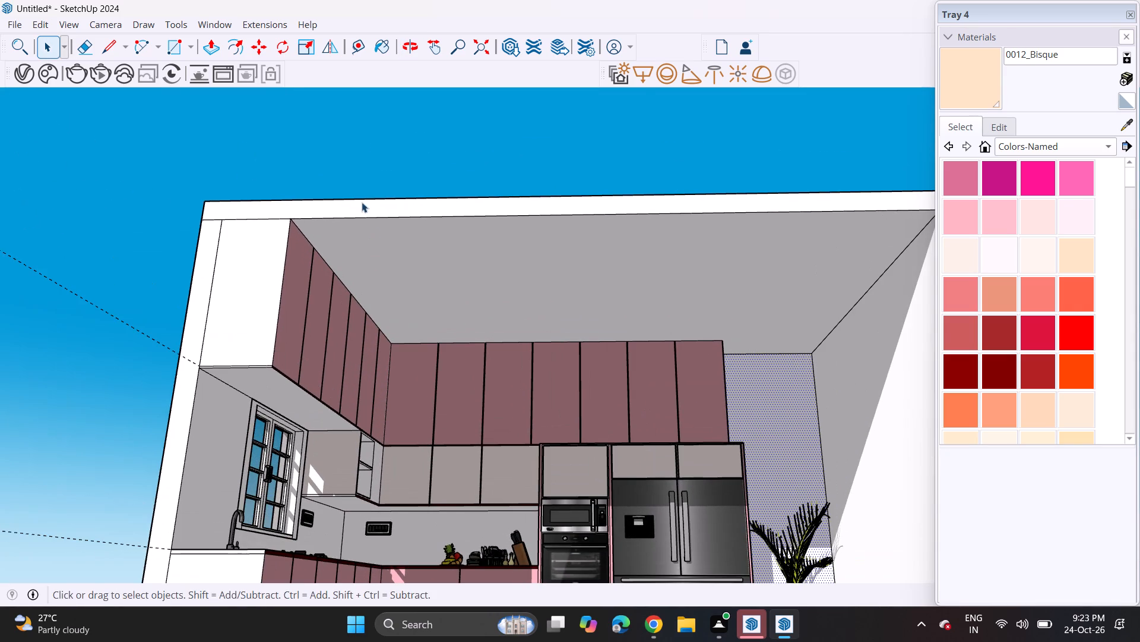
# Draw a large rectangle on the kitchen ceiling, inset from the walls and the upper cabinets.
pyautogui.click(177, 43)
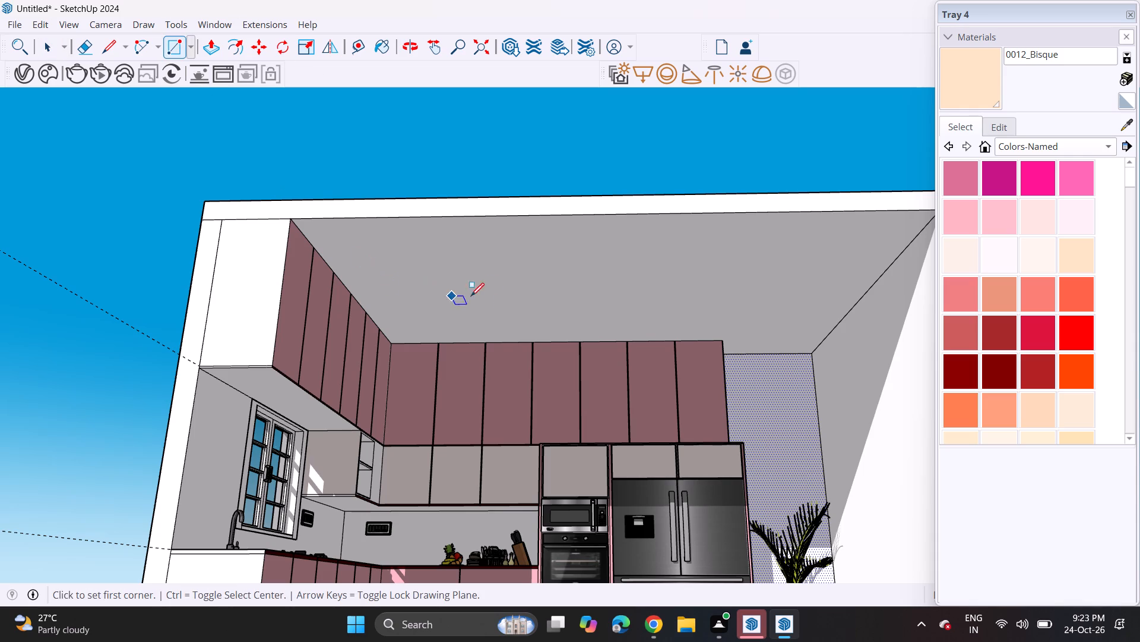
pyautogui.click(331, 236)
pyautogui.moveTo(525, 311); pyautogui.dragTo(460, 295, button='middle')
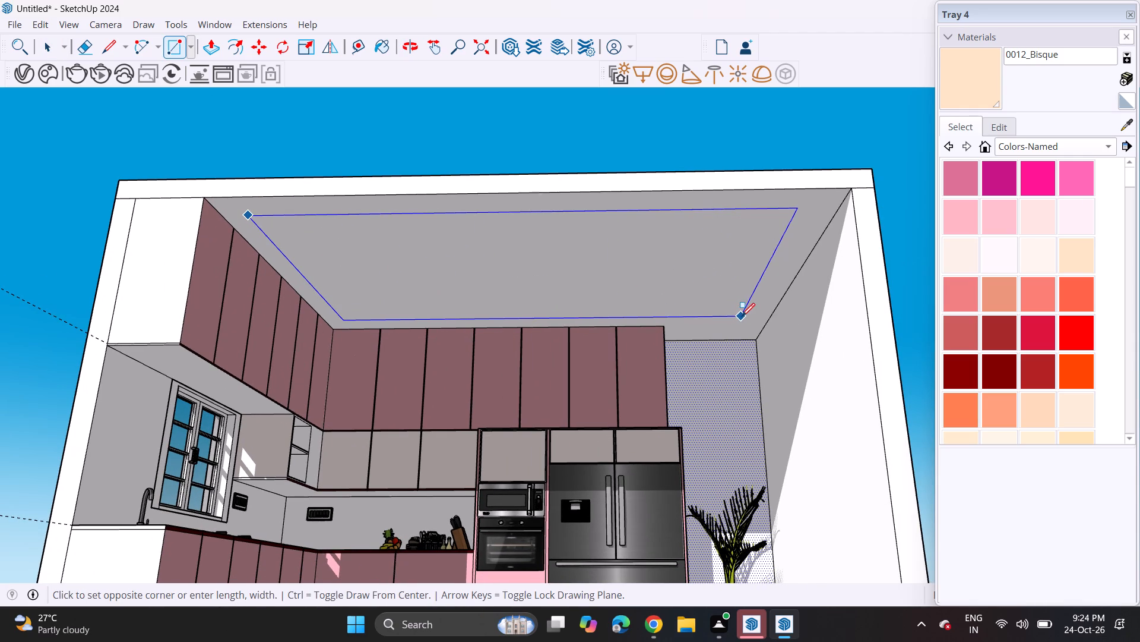
pyautogui.click(748, 316)
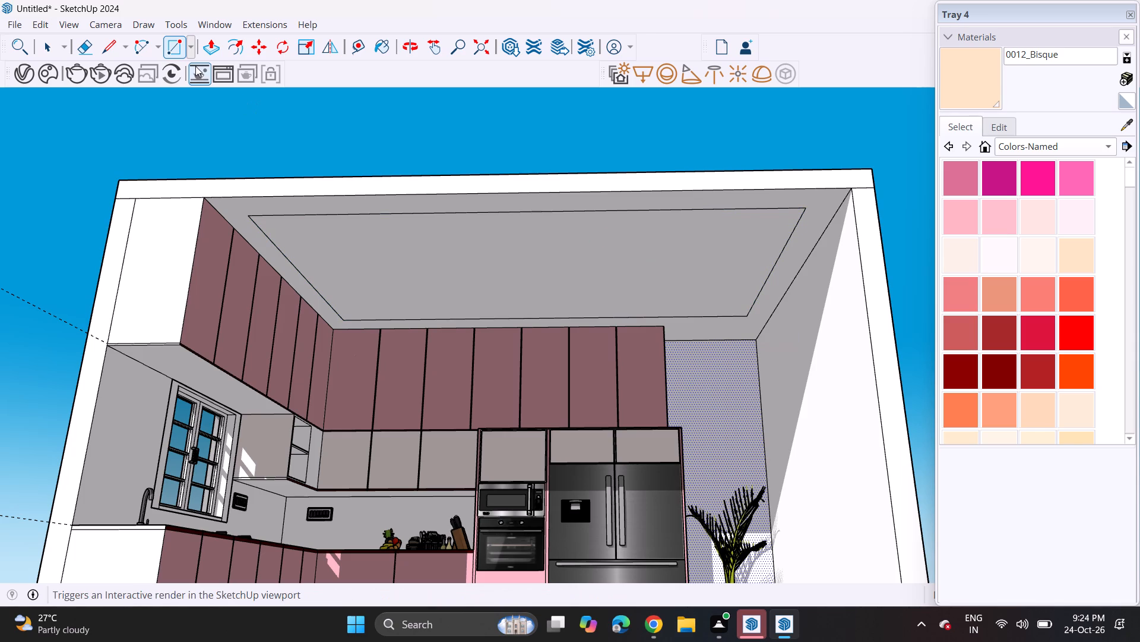
# Push the ceiling rectangle upward with Push/Pull to form a shallow recessed tray.
pyautogui.click(214, 51)
pyautogui.press('Escape')
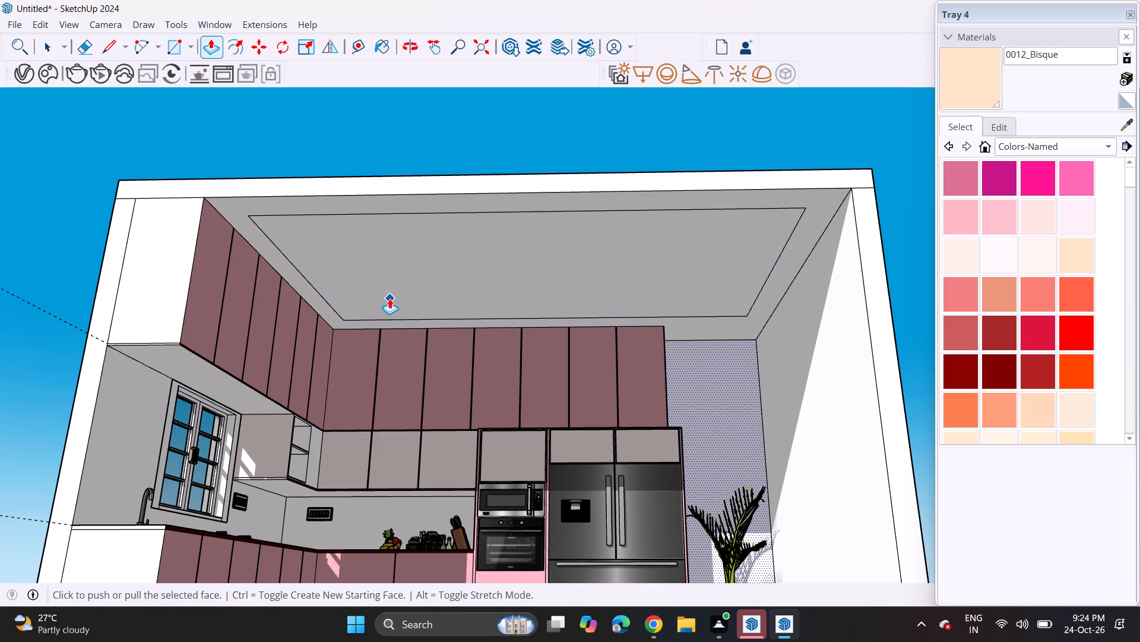
pyautogui.click(389, 299)
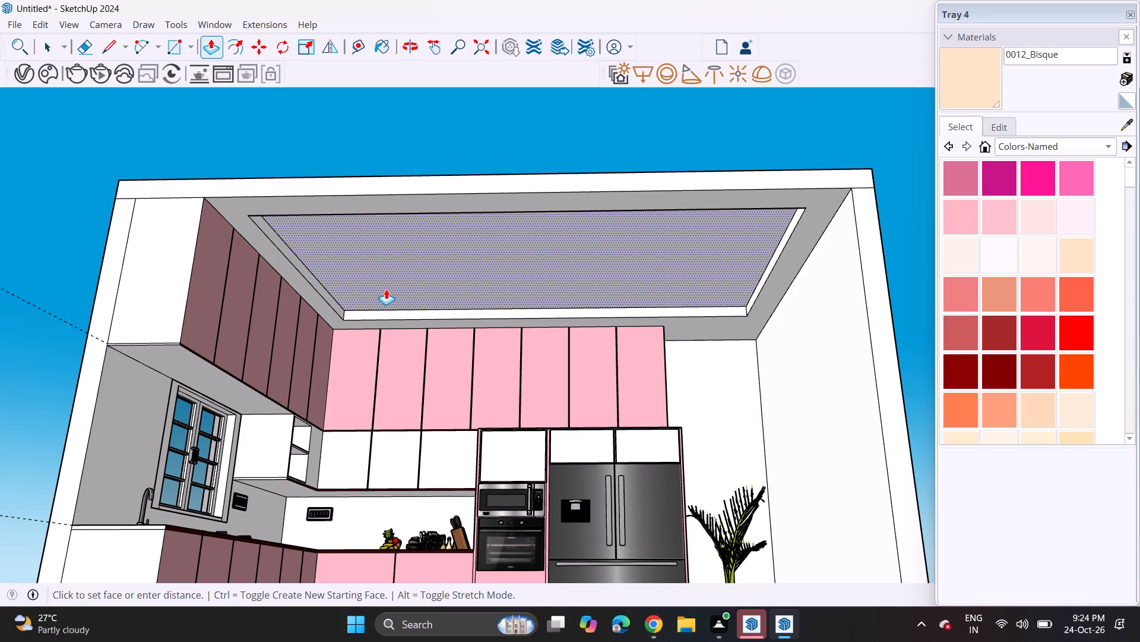
pyautogui.click(386, 289)
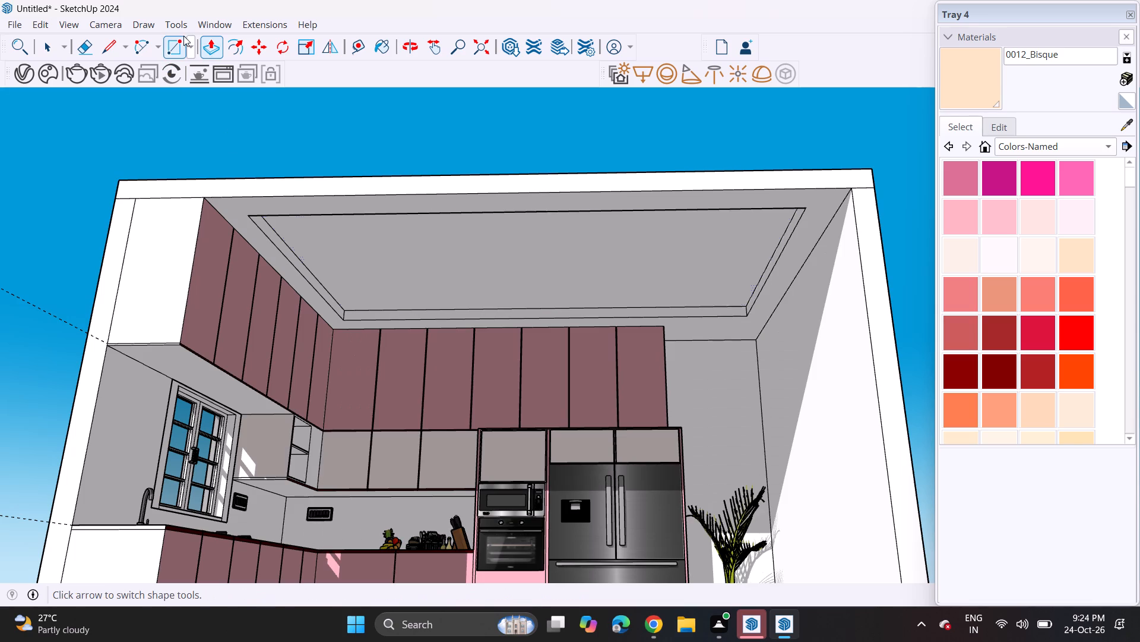
# Offset the recessed ceiling face's outline inward to form a smaller concentric rectangle.
pyautogui.click(174, 43)
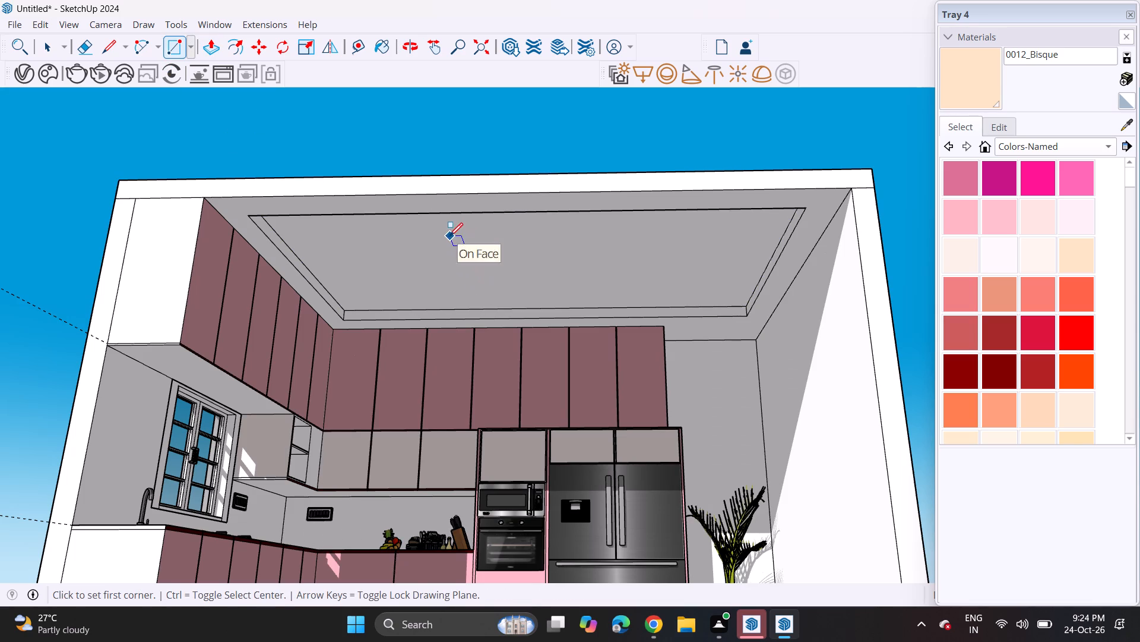
pyautogui.moveTo(449, 236); pyautogui.dragTo(449, 139, button='middle')
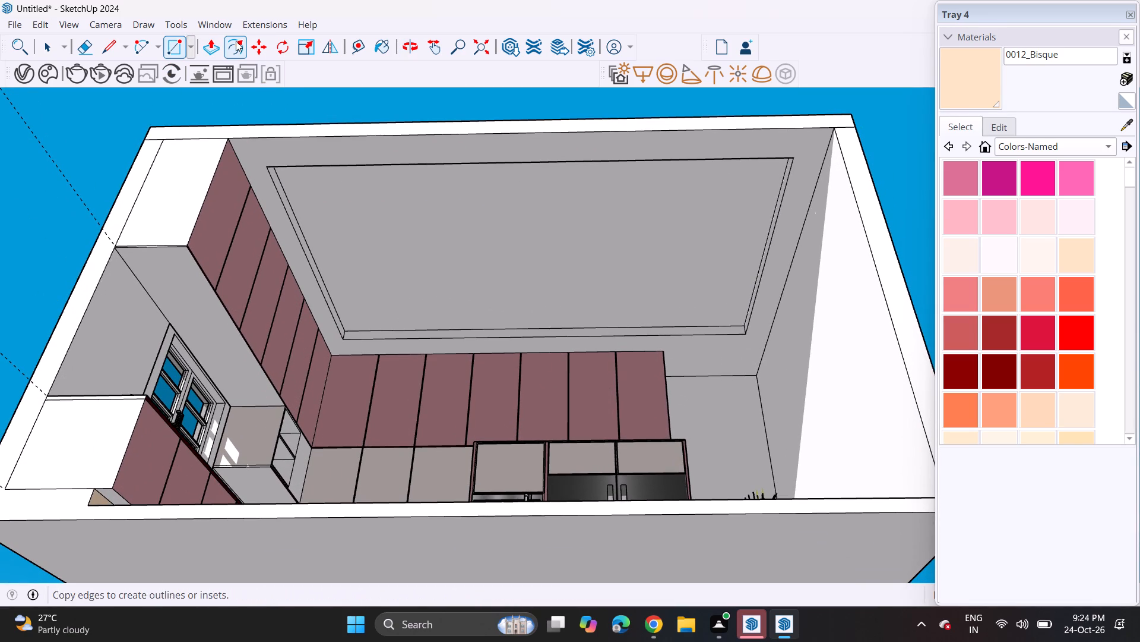
pyautogui.click(235, 41)
pyautogui.click(314, 225)
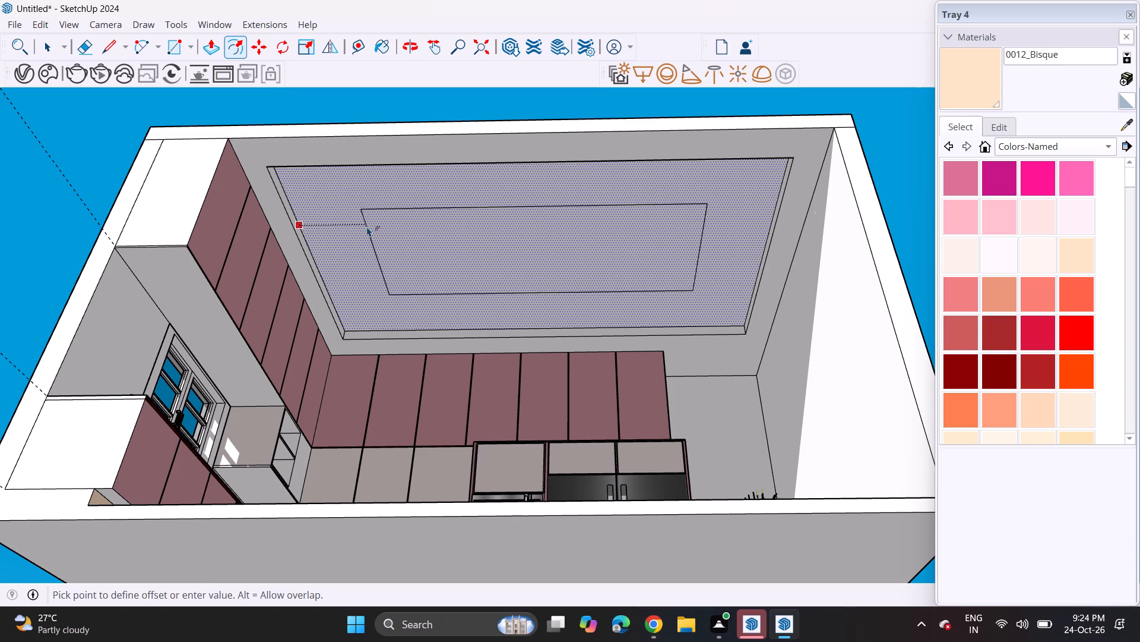
pyautogui.click(346, 224)
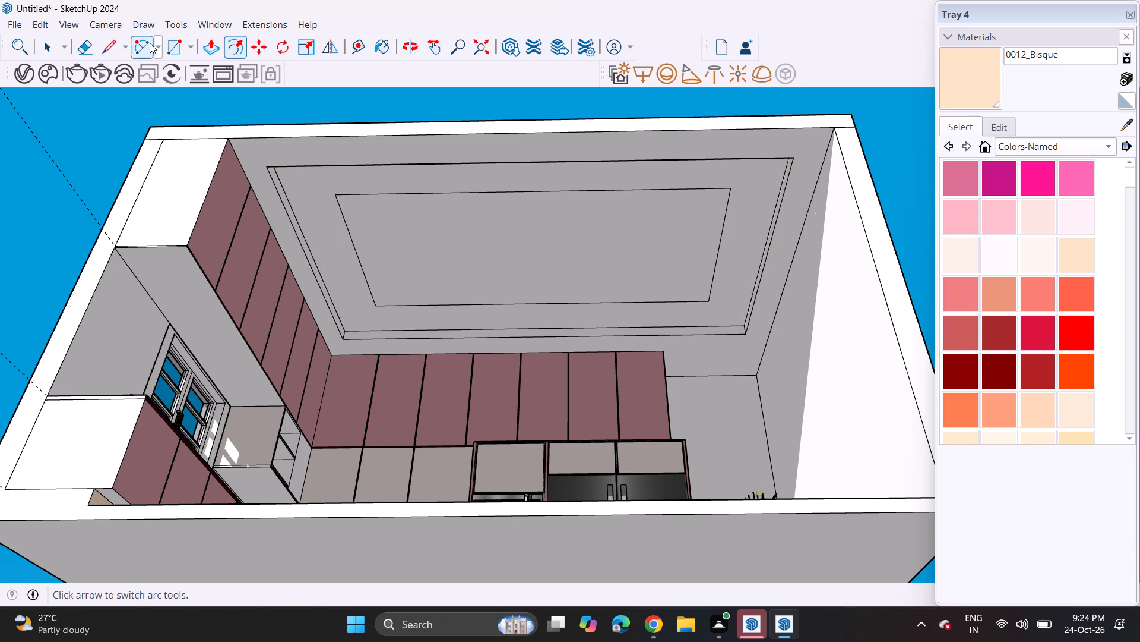
# Draw two crosswise lines that divide the inner ceiling rectangle into three panels.
pyautogui.click(109, 42)
pyautogui.click(461, 196)
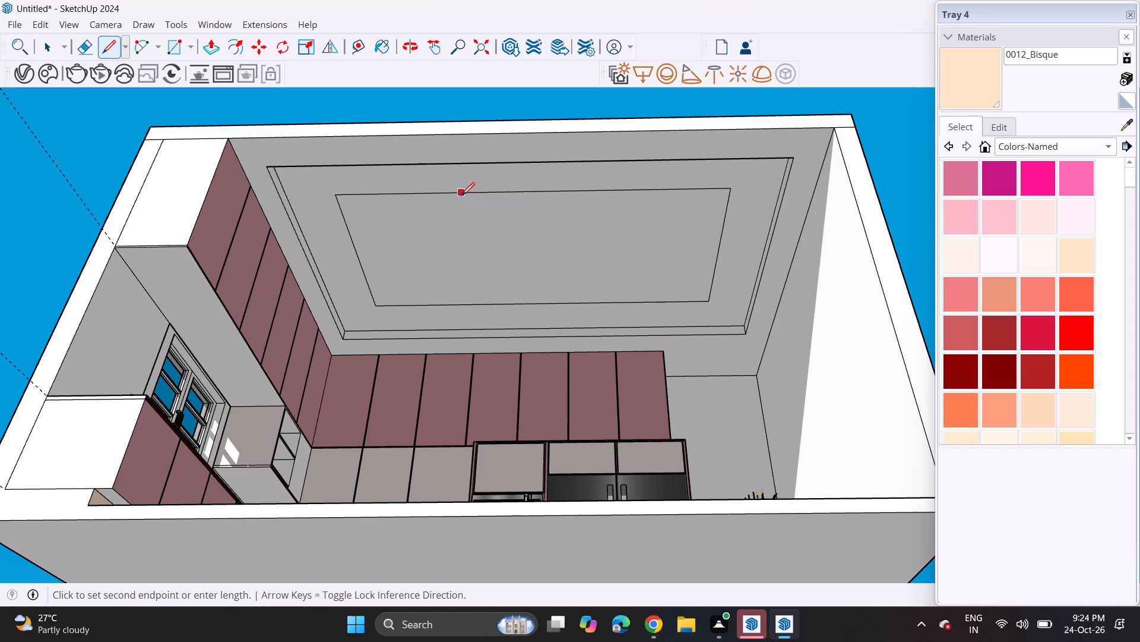
pyautogui.click(486, 308)
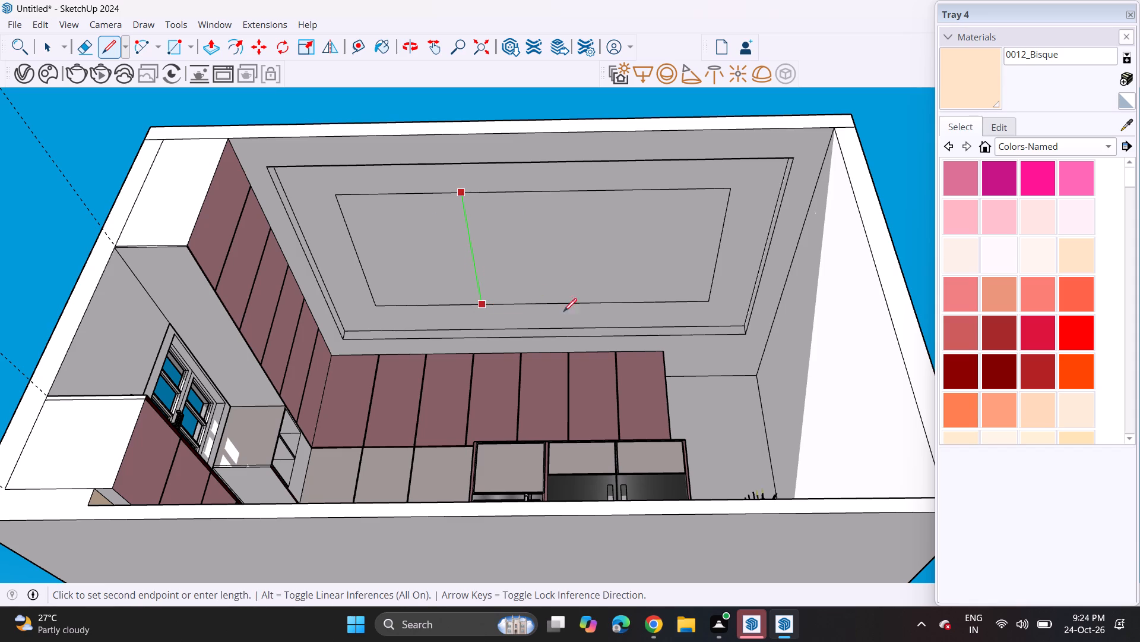
pyautogui.click(610, 300)
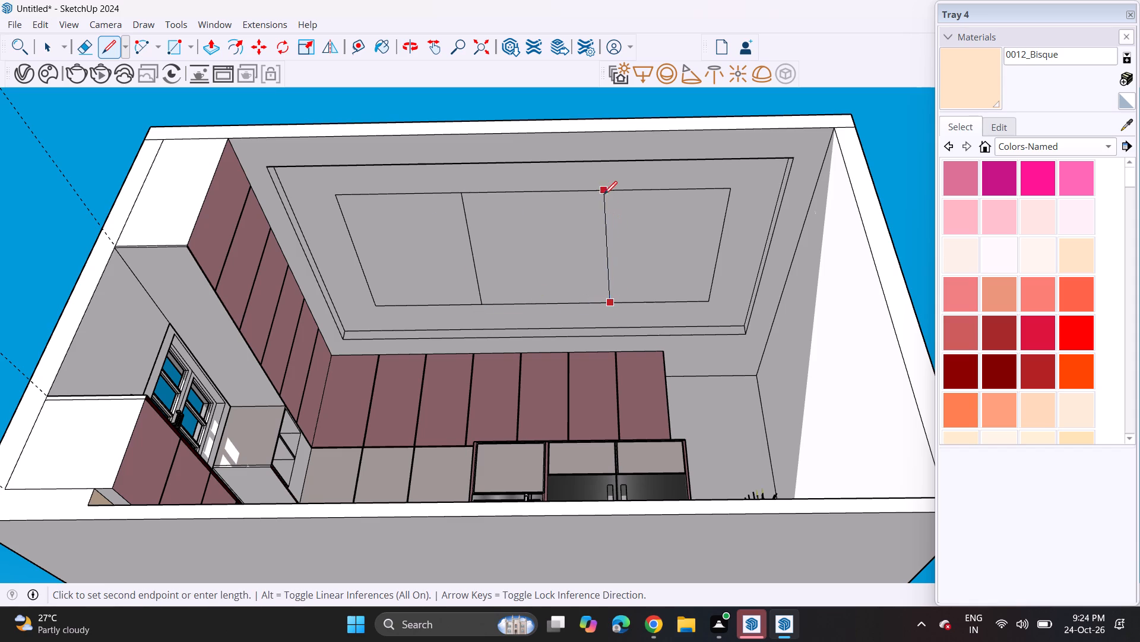
pyautogui.click(610, 188)
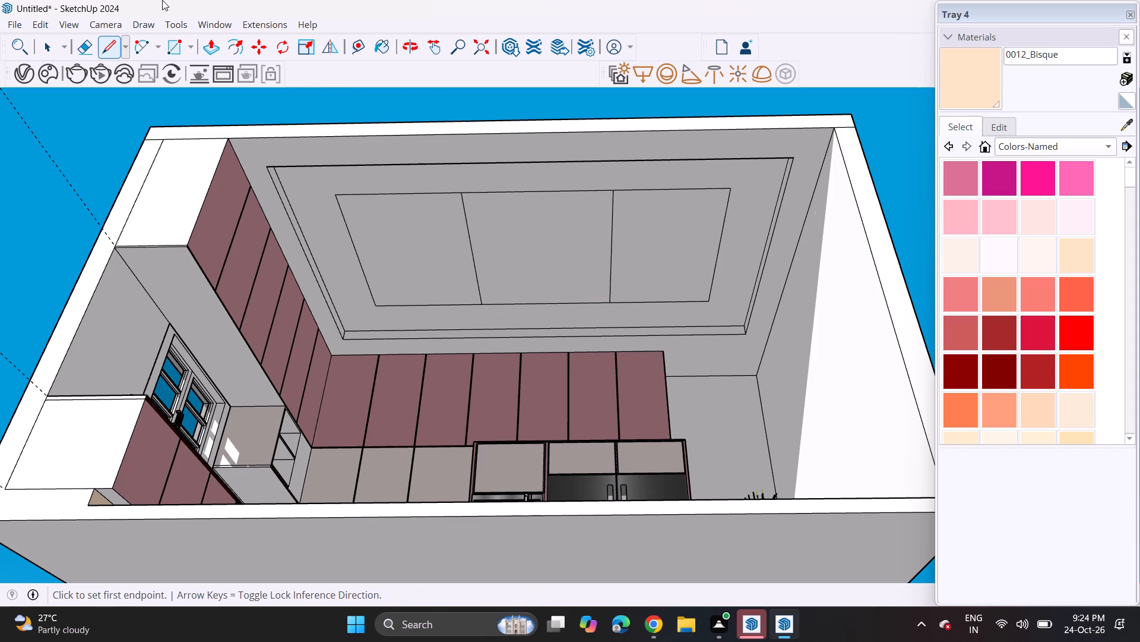
# Erase the outer edges of the two end panels, leaving only the central panel on the recessed ceiling.
pyautogui.click(88, 47)
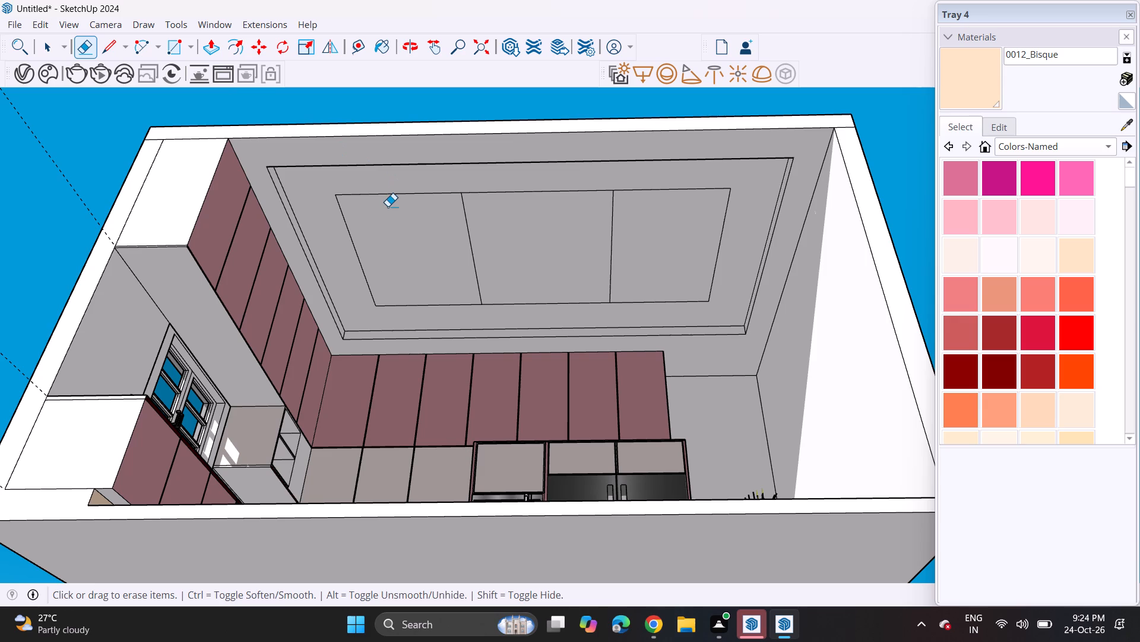
pyautogui.moveTo(394, 194); pyautogui.dragTo(394, 200)
pyautogui.moveTo(351, 199); pyautogui.dragTo(345, 232)
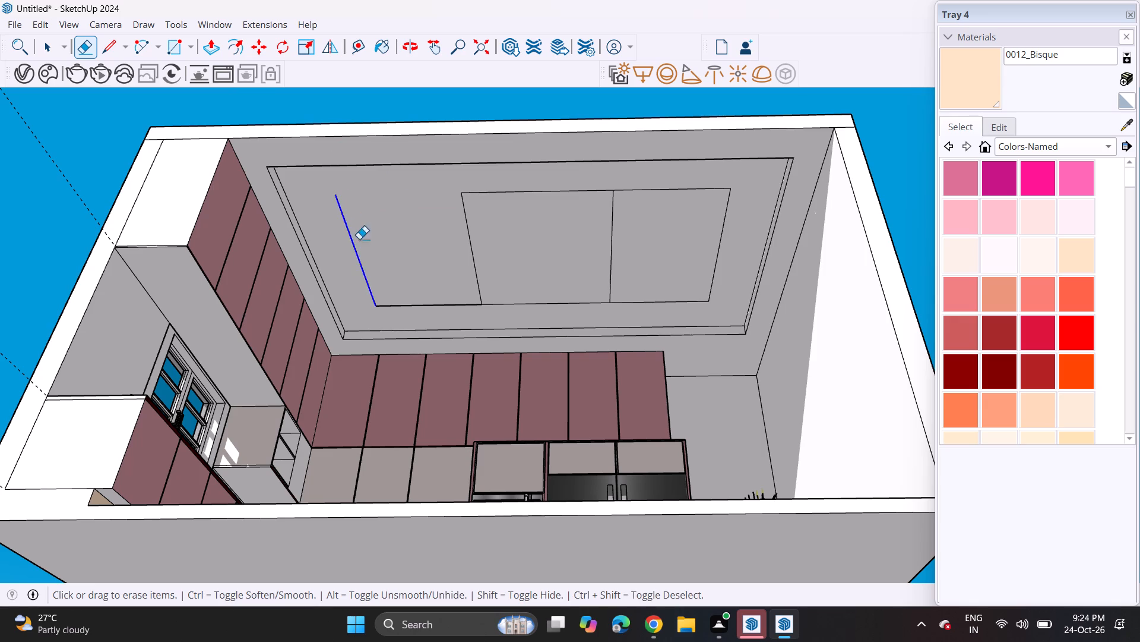
pyautogui.click(411, 298)
pyautogui.moveTo(422, 303); pyautogui.dragTo(423, 308)
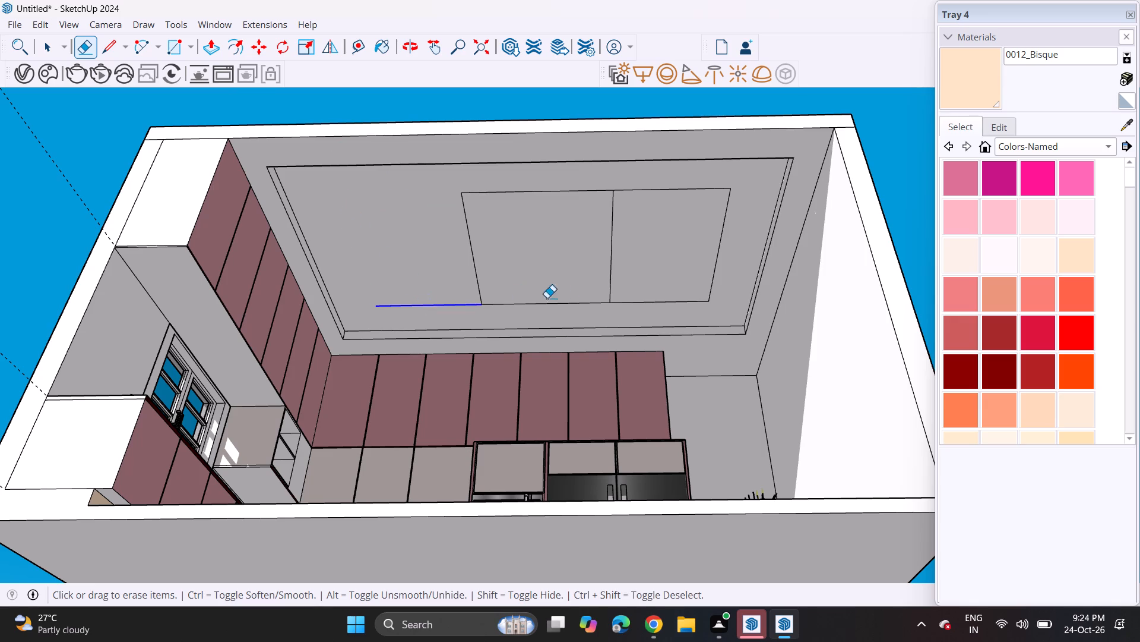
pyautogui.moveTo(620, 294); pyautogui.dragTo(624, 309)
pyautogui.moveTo(701, 263); pyautogui.dragTo(726, 270)
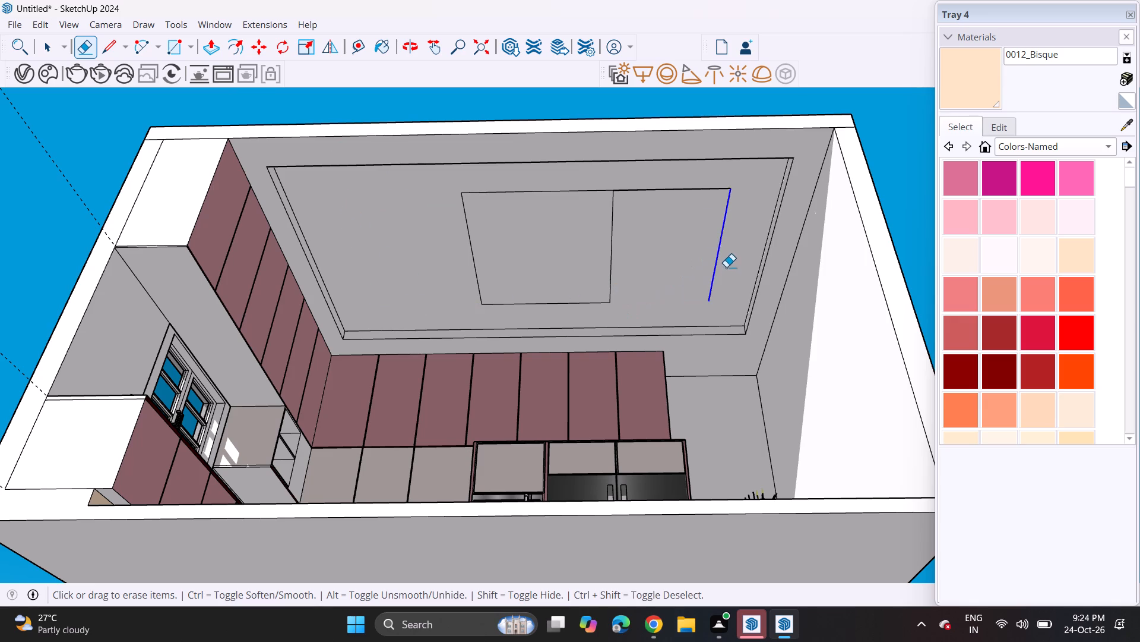
pyautogui.moveTo(697, 175); pyautogui.dragTo(698, 218)
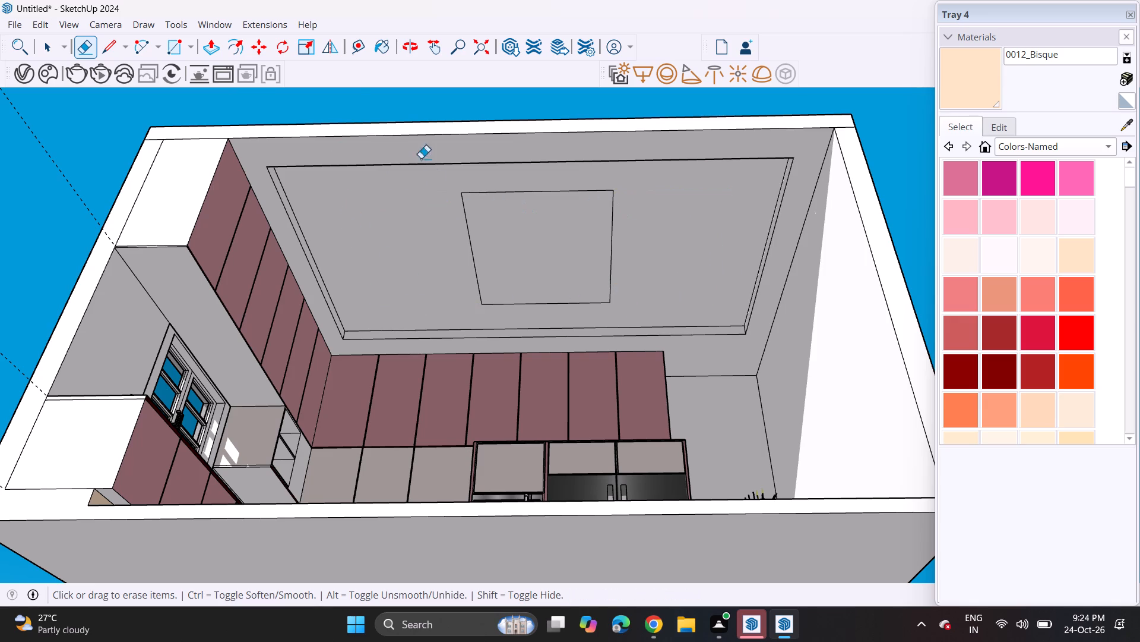
# Pull the central ceiling panel down with Push/Pull, level with the ceiling border around the recess.
pyautogui.click(208, 45)
pyautogui.click(476, 248)
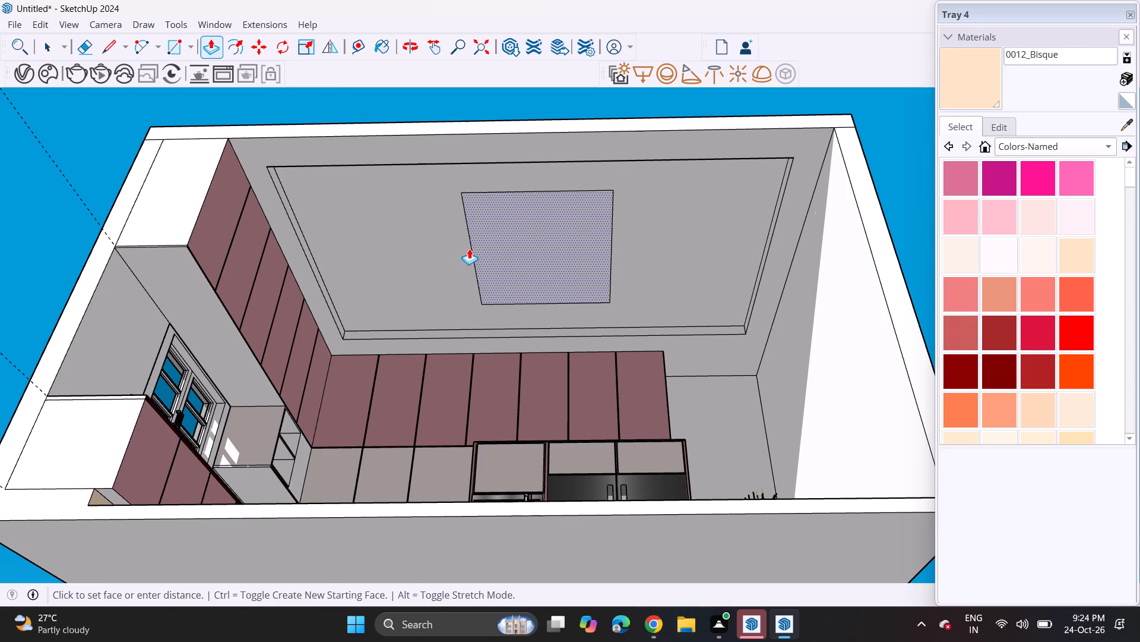
pyautogui.click(296, 247)
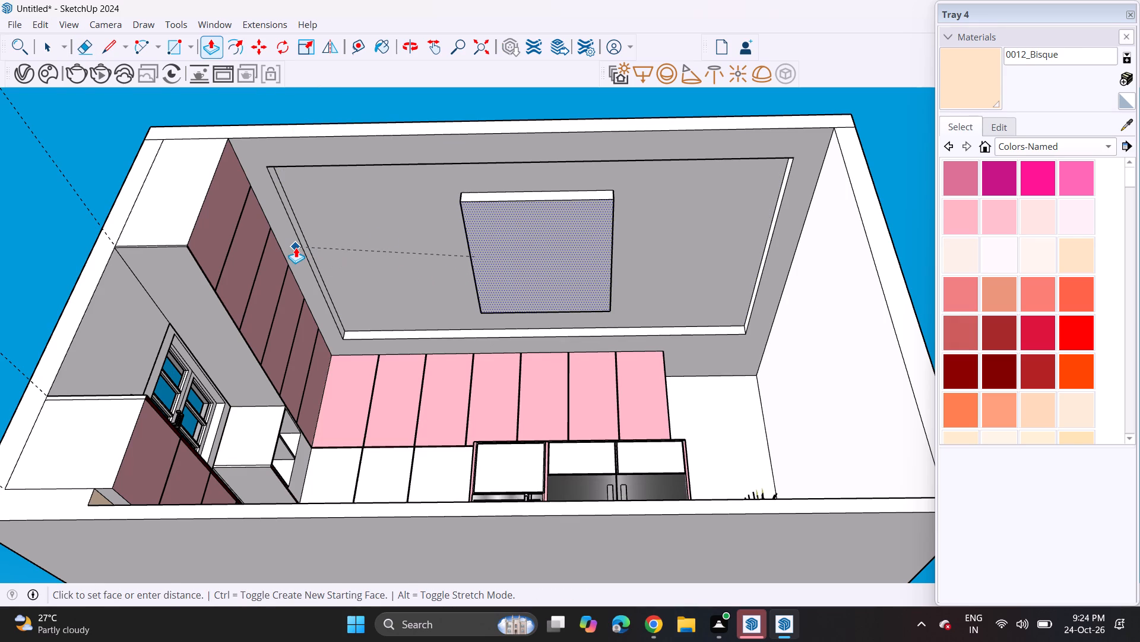
# Draw a circle on the underside of the central ceiling panel, off-centre and close to its edge.
pyautogui.moveTo(495, 225); pyautogui.dragTo(528, 275, button='middle')
pyautogui.scroll(4, 505, 247)
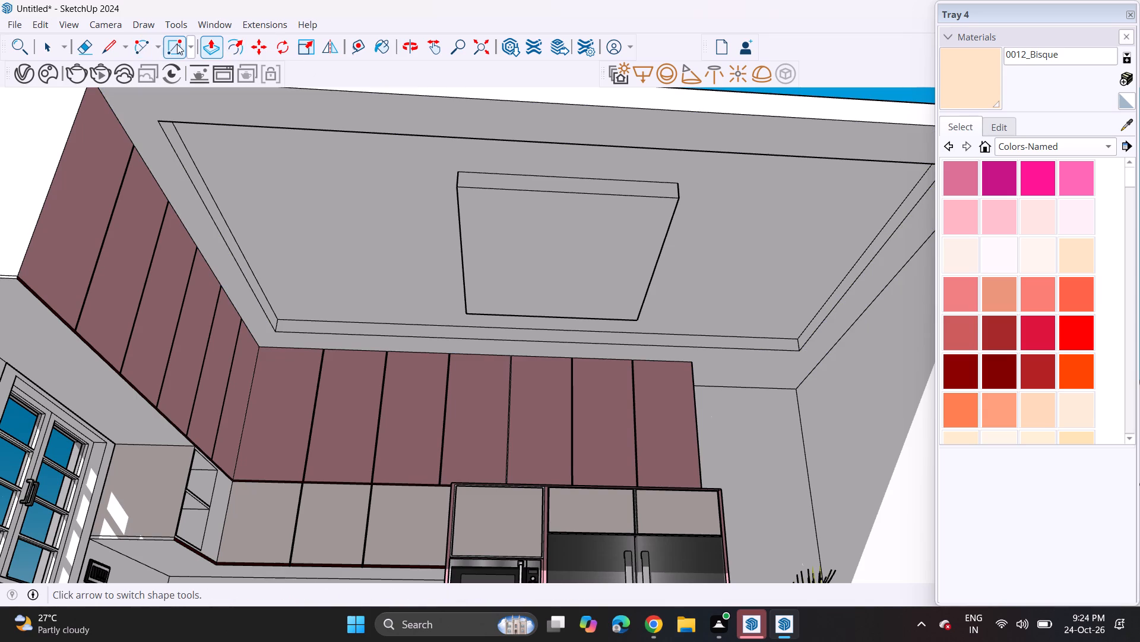
pyautogui.click(194, 45)
pyautogui.click(194, 108)
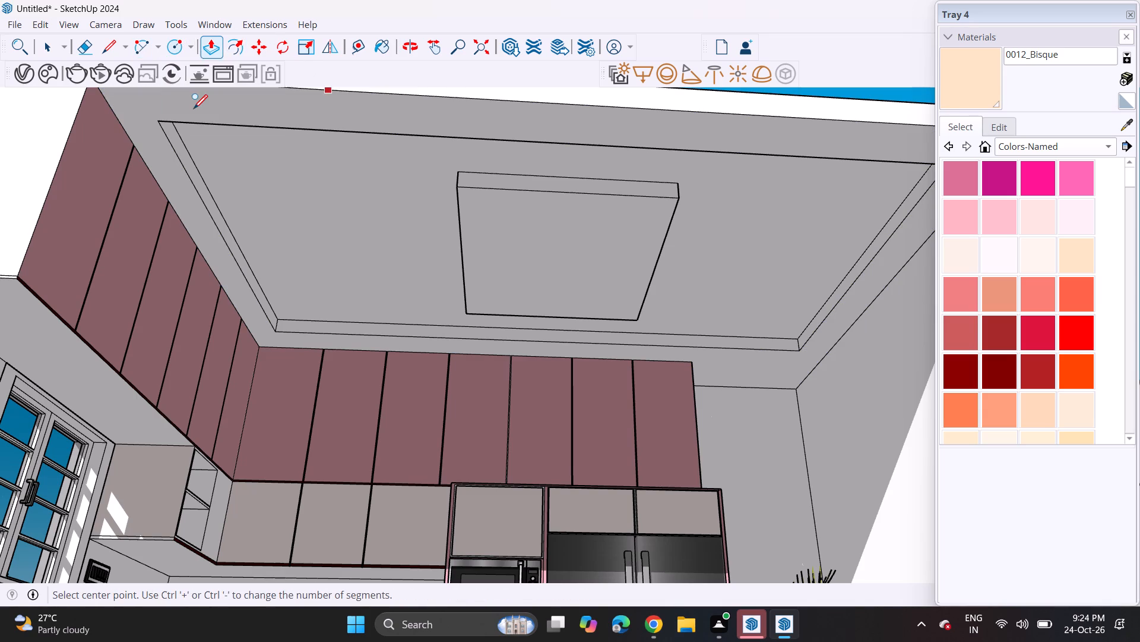
pyautogui.moveTo(602, 248); pyautogui.dragTo(601, 248, button='middle')
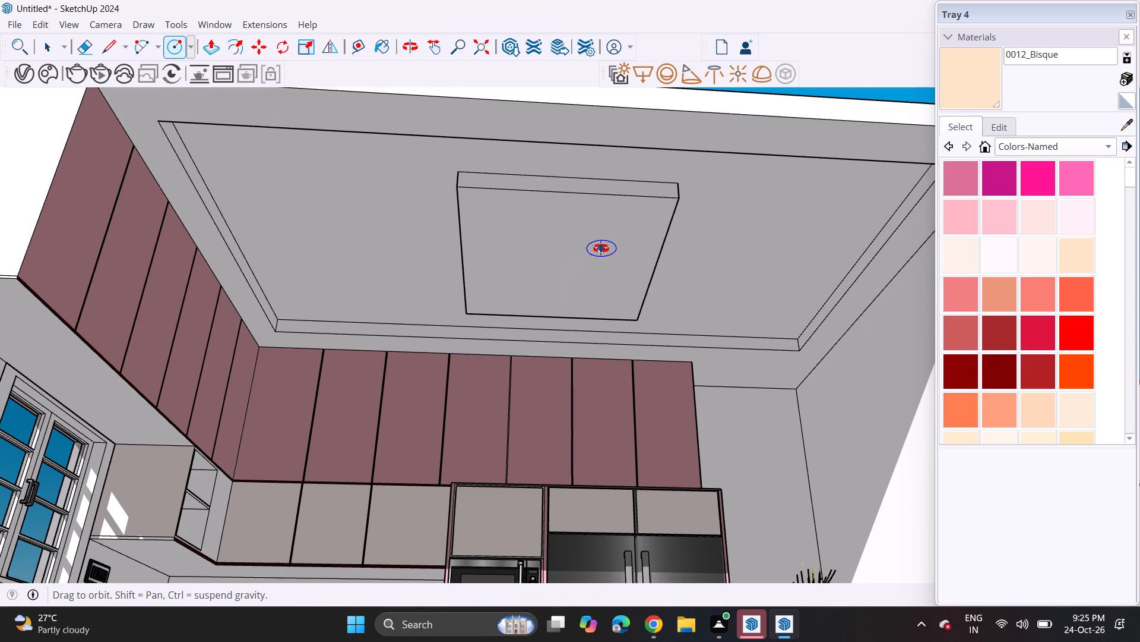
pyautogui.moveTo(601, 248); pyautogui.dragTo(578, 225, button='middle')
pyautogui.scroll(3, 600, 222)
pyautogui.scroll(2, 558, 244)
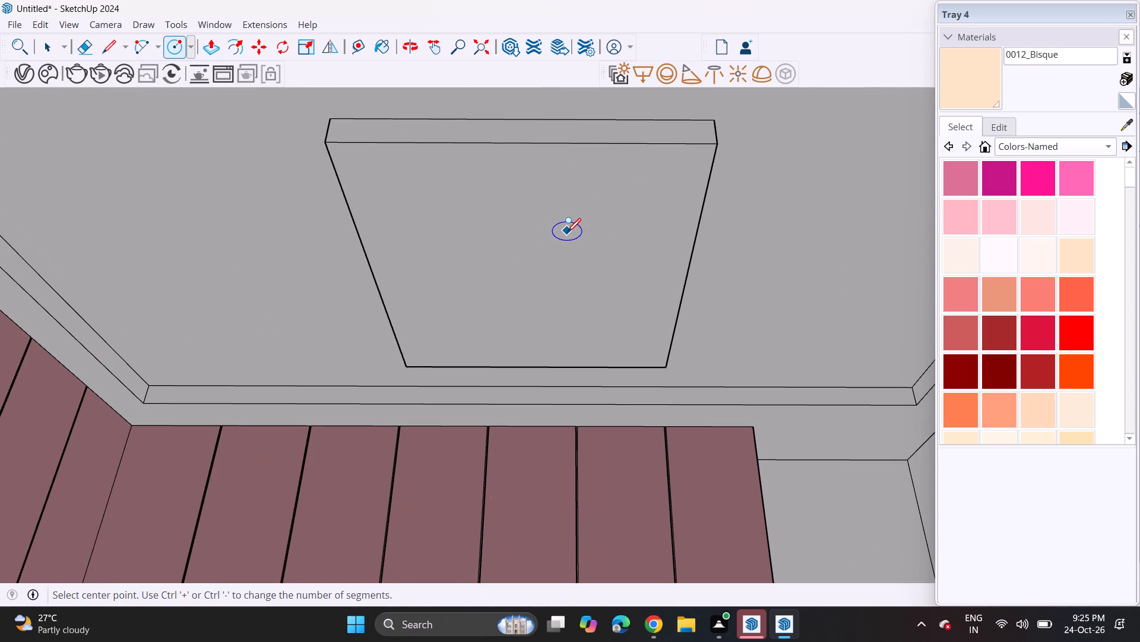
pyautogui.click(584, 218)
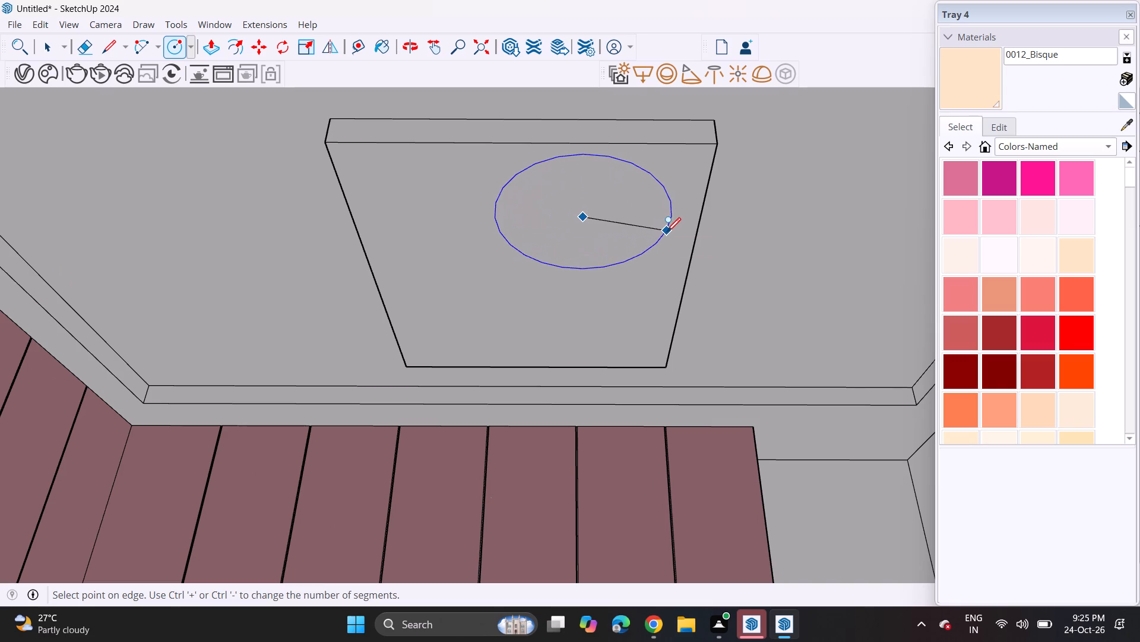
pyautogui.click(667, 231)
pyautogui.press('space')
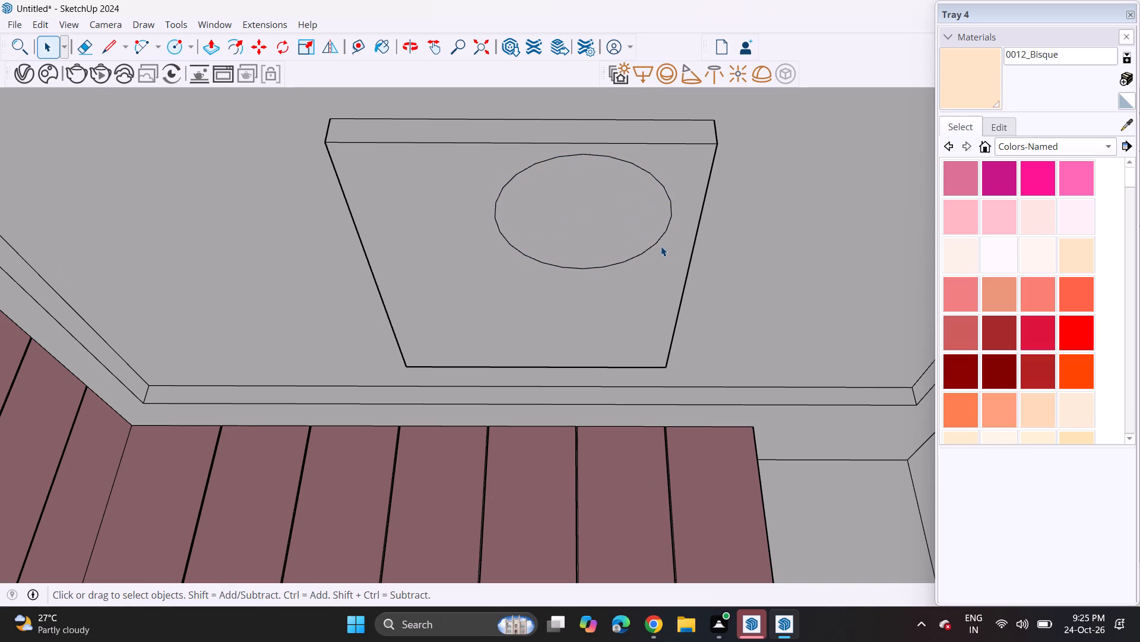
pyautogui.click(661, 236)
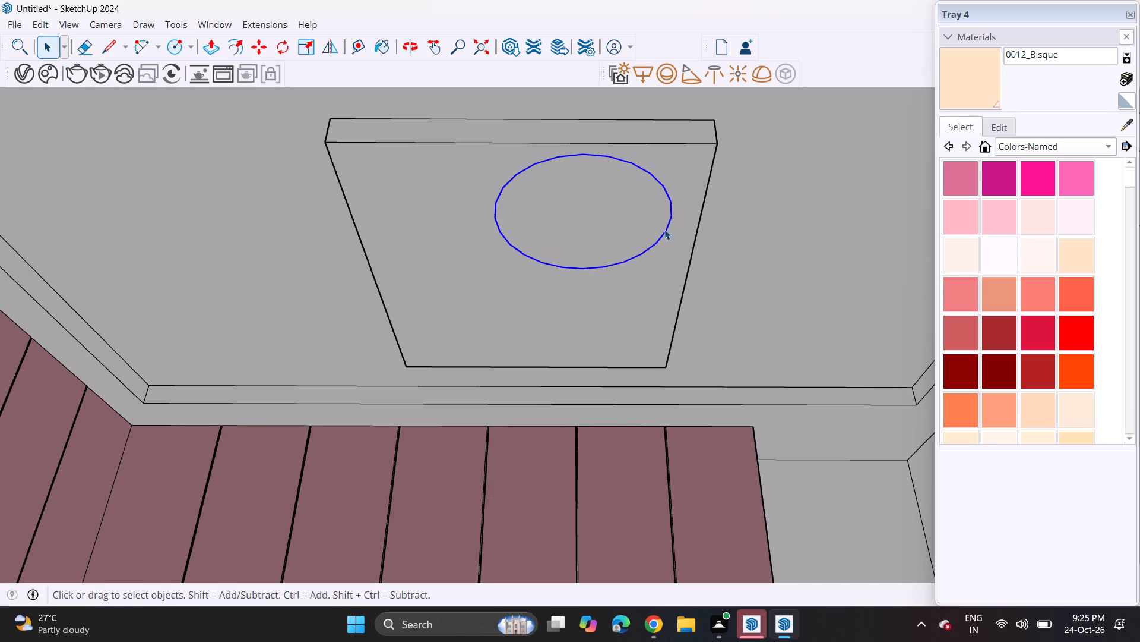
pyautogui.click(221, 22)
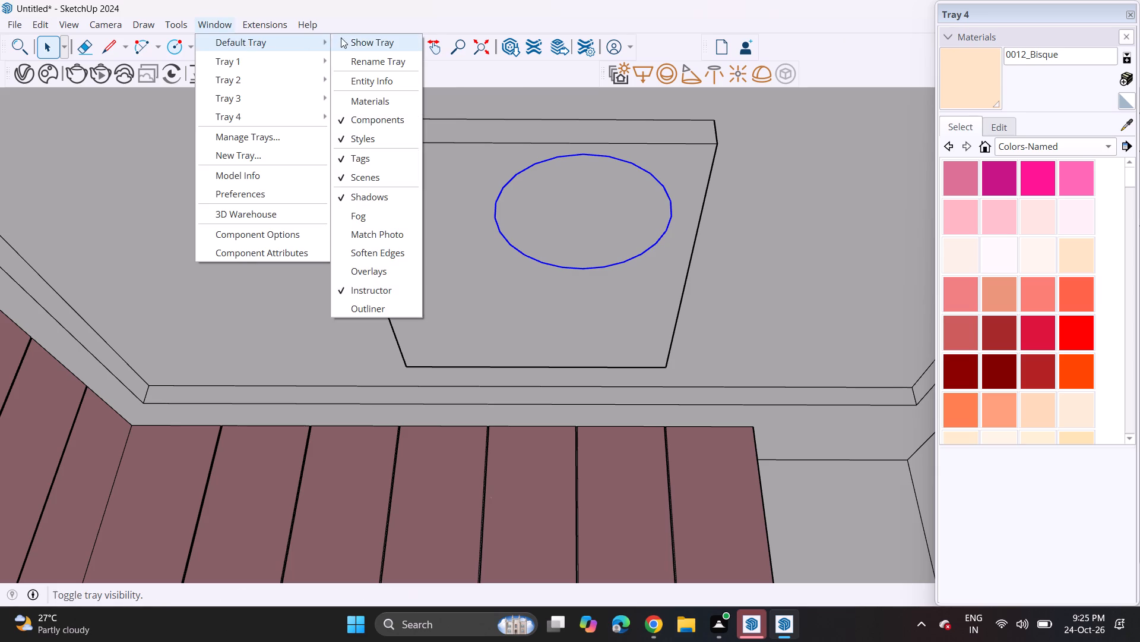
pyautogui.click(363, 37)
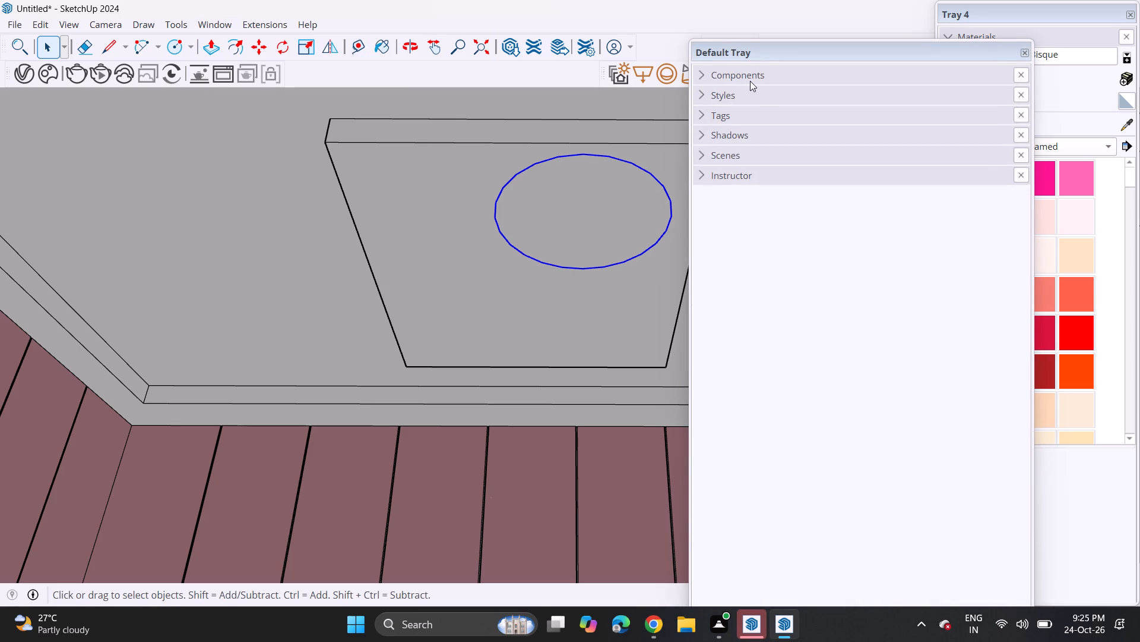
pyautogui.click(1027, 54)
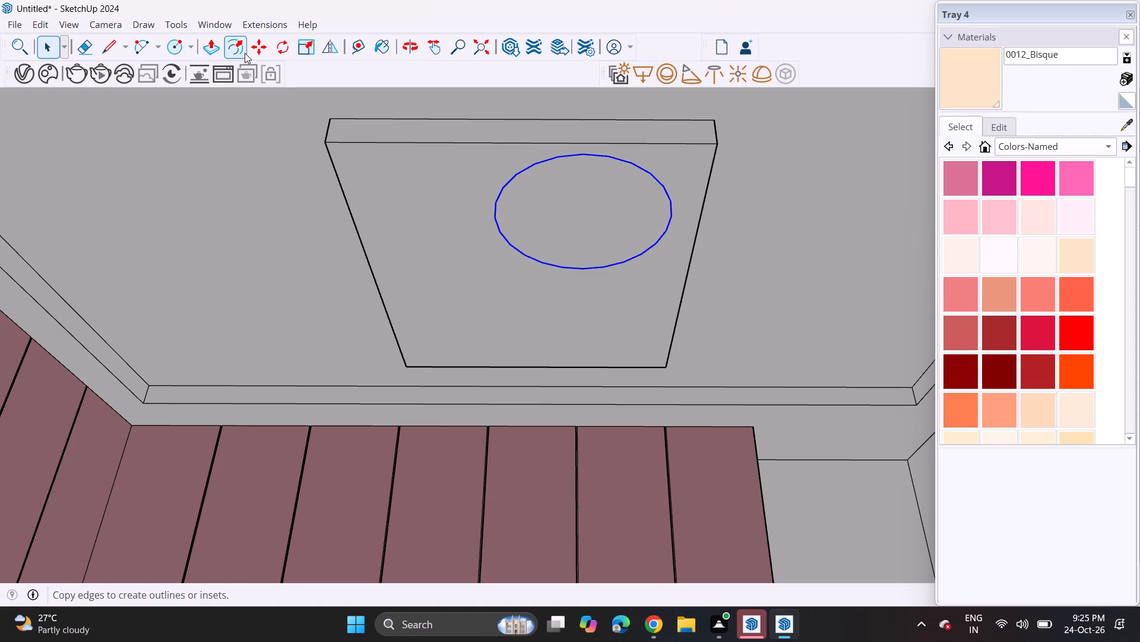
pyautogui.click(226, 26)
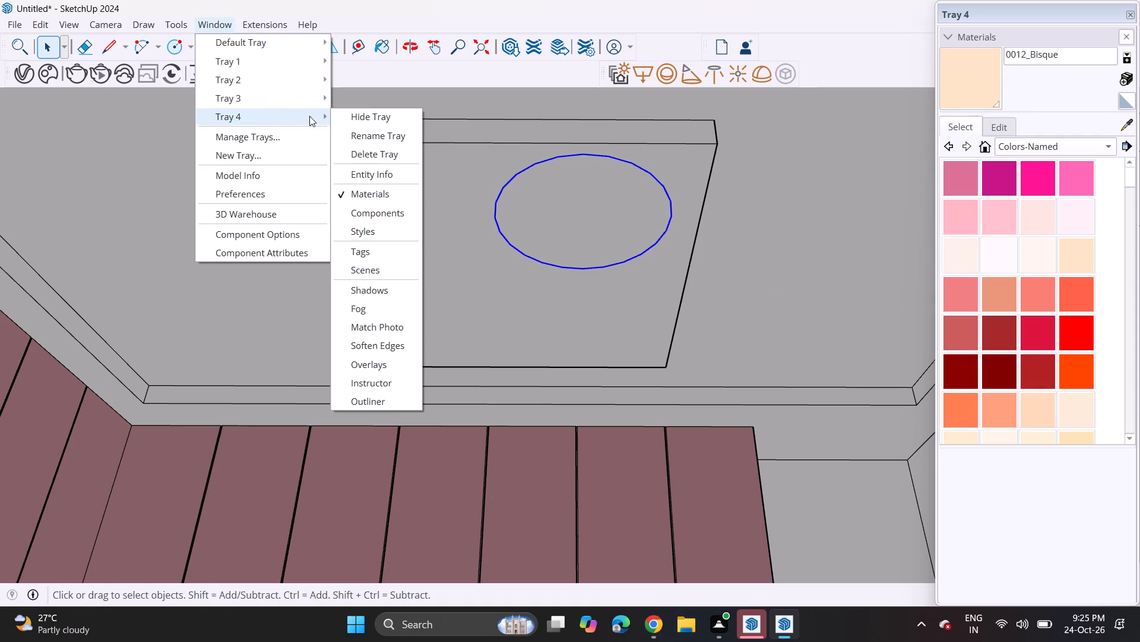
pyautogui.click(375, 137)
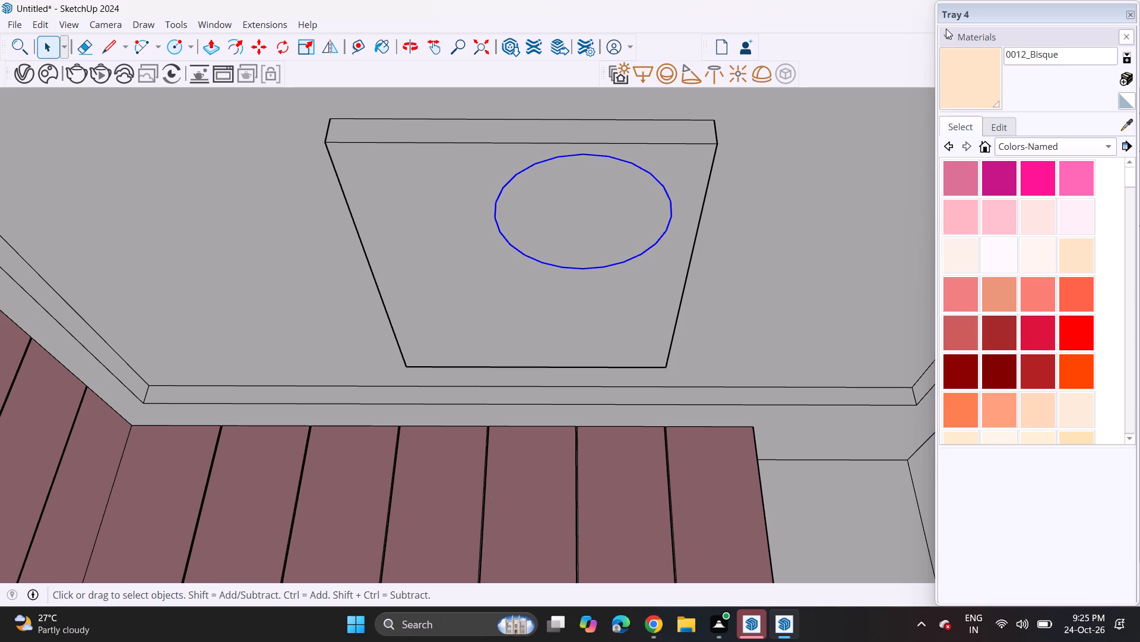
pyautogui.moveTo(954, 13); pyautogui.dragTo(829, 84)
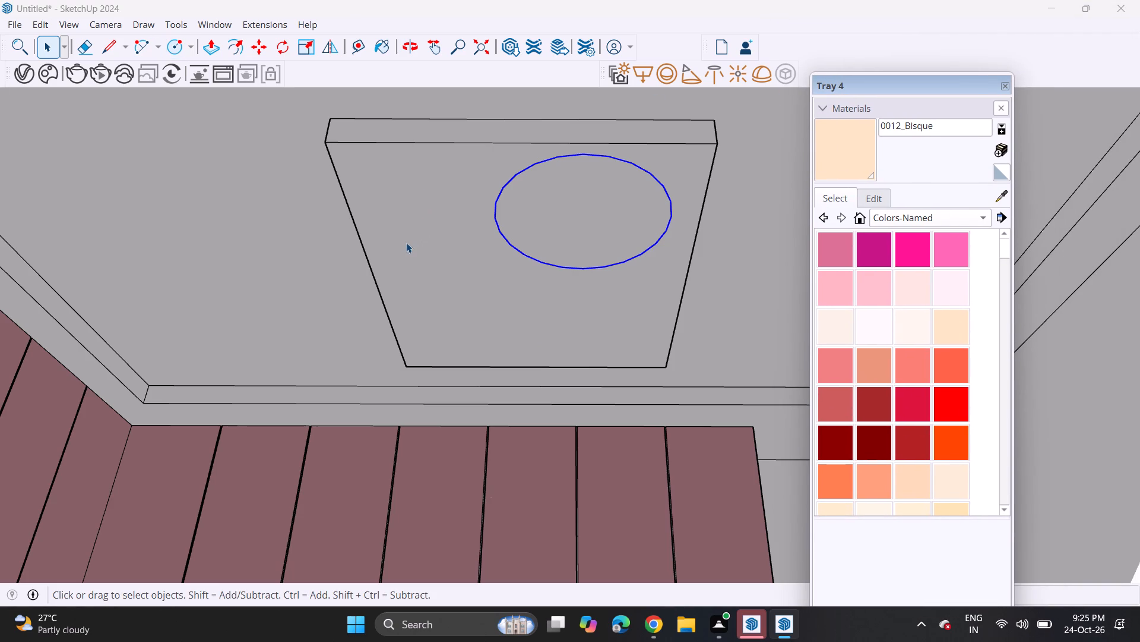
# Undo the off-centre circle and redraw it near the middle of the lowered panel's underside, with a radius of about 1' 2".
pyautogui.press('space')
pyautogui.click(312, 273)
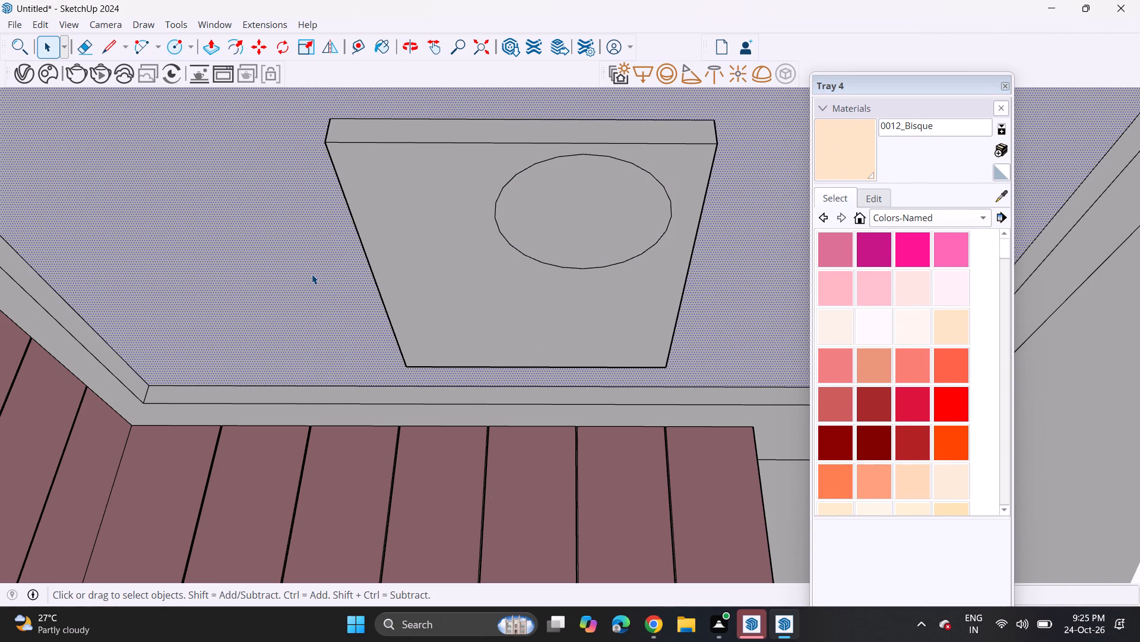
pyautogui.hotkey('ctrl', 'z')
pyautogui.hotkey('ctrl', 'z')
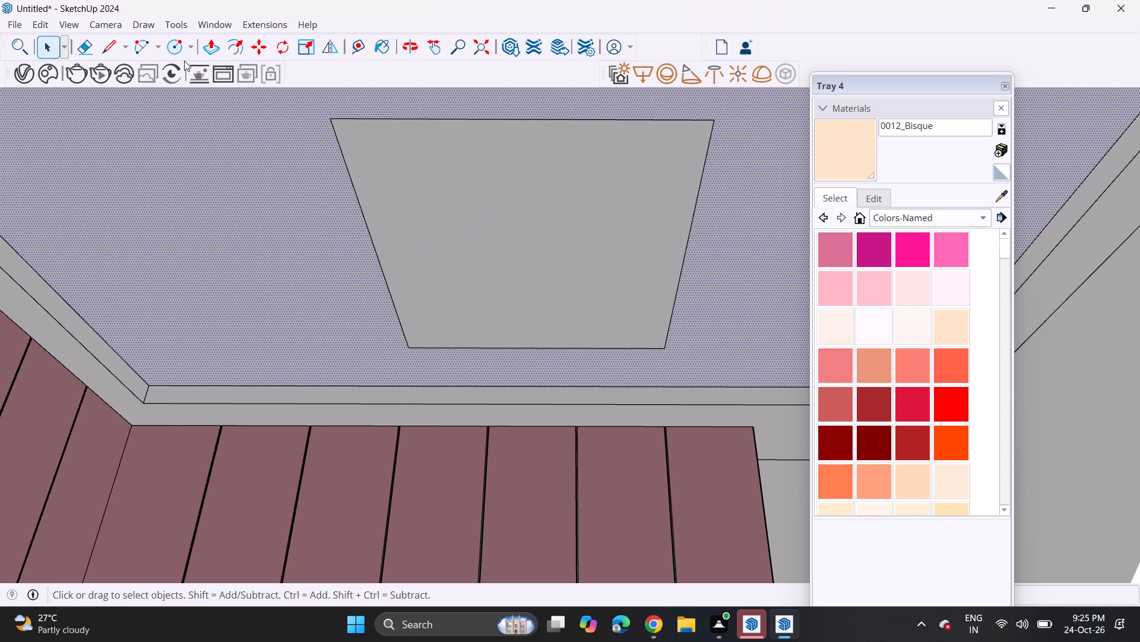
pyautogui.hotkey('ctrl', 'y')
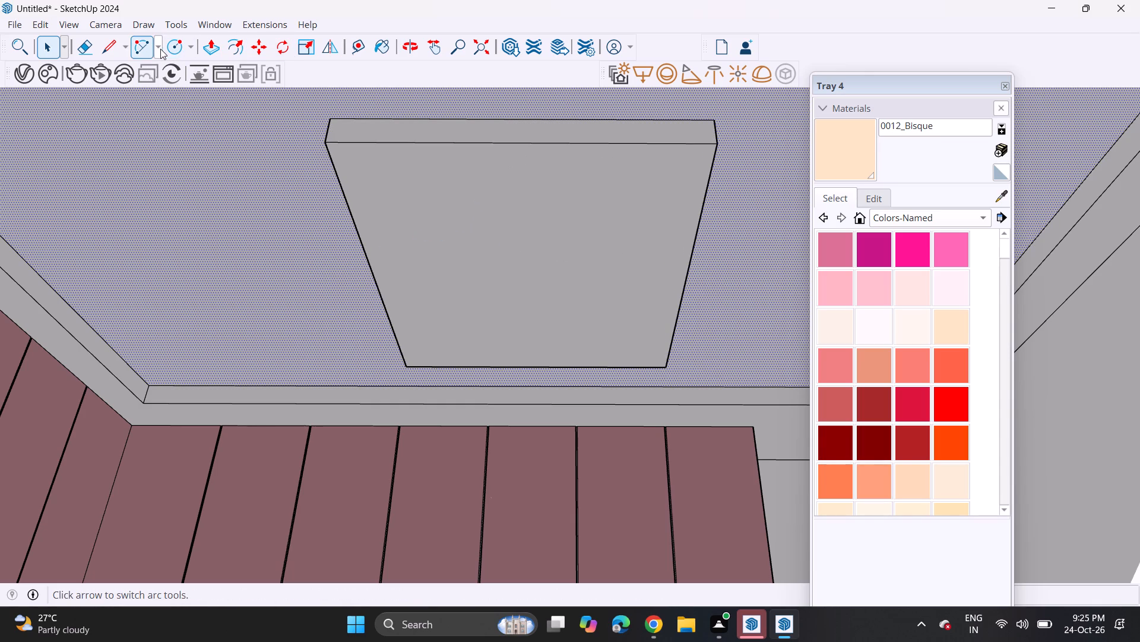
pyautogui.click(171, 54)
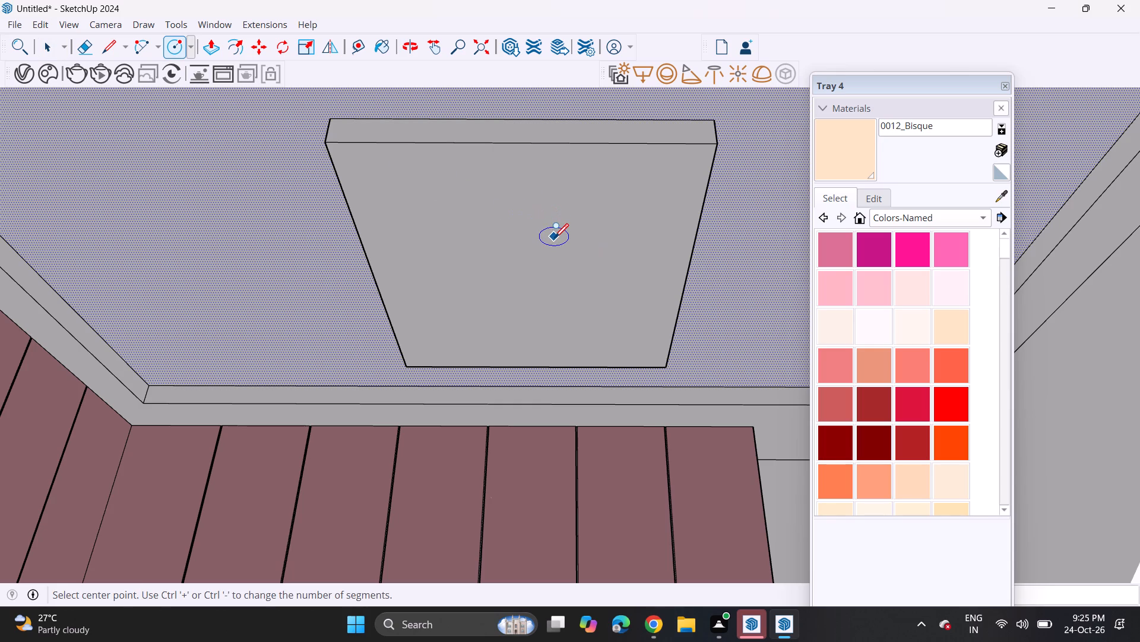
pyautogui.click(543, 243)
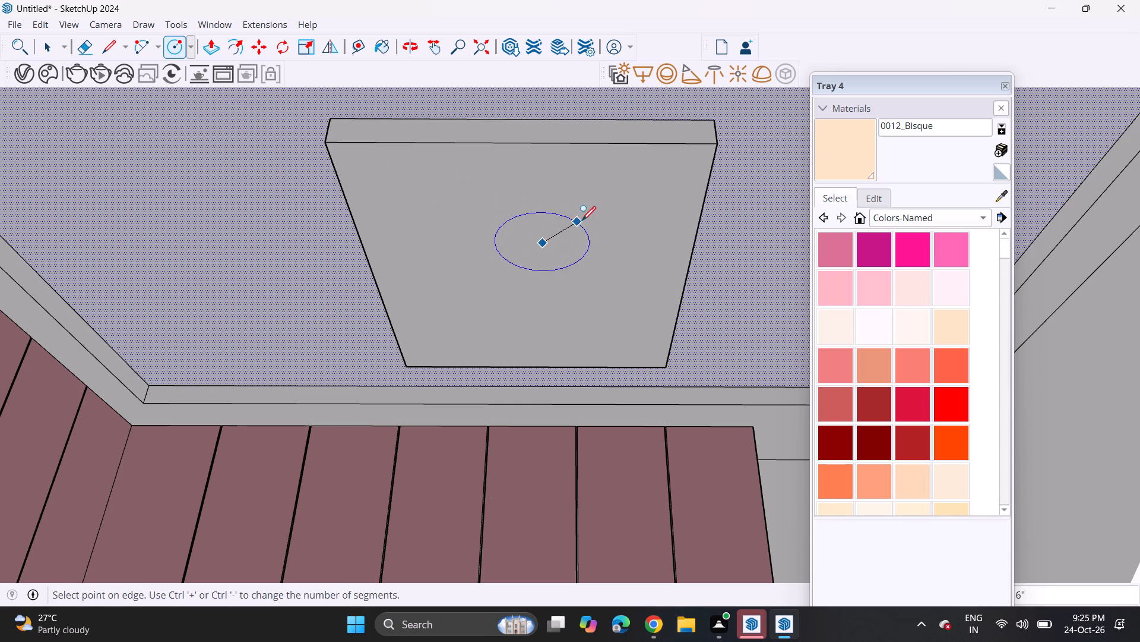
pyautogui.click(619, 211)
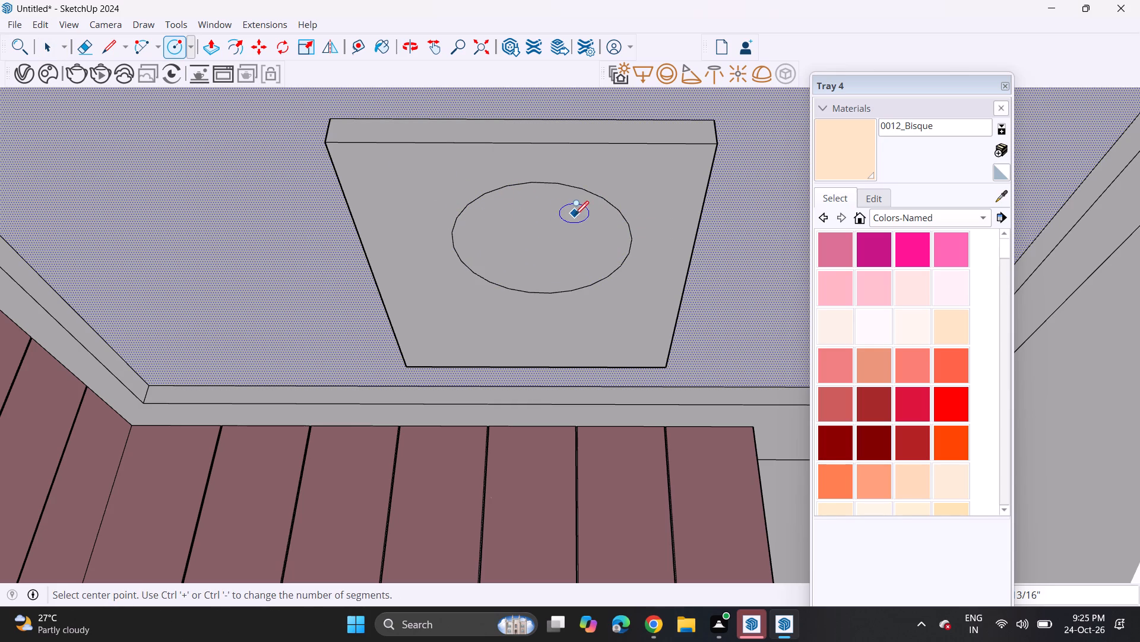
# Set the ceiling circle's segment count to 60 in its entity information.
pyautogui.press('space')
pyautogui.click(624, 219)
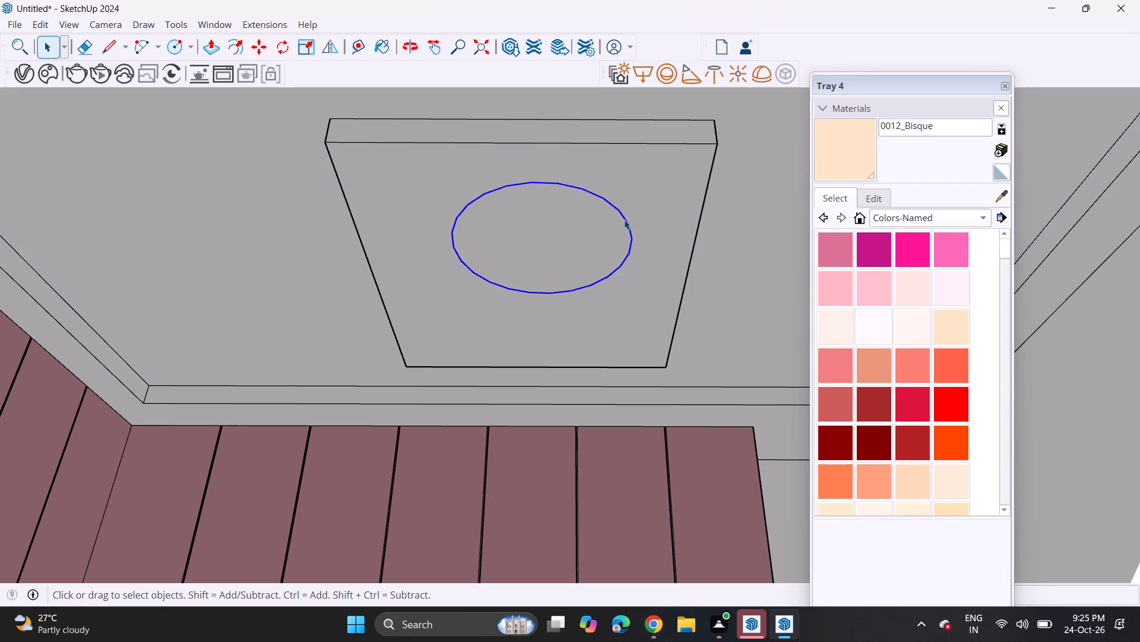
pyautogui.click(195, 21)
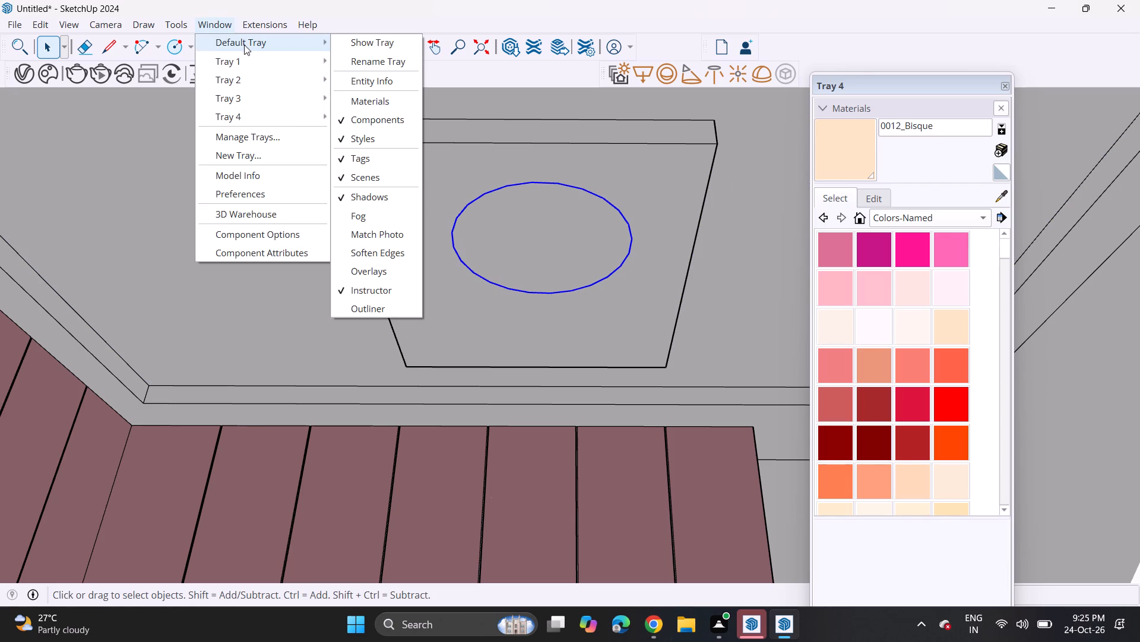
pyautogui.click(384, 78)
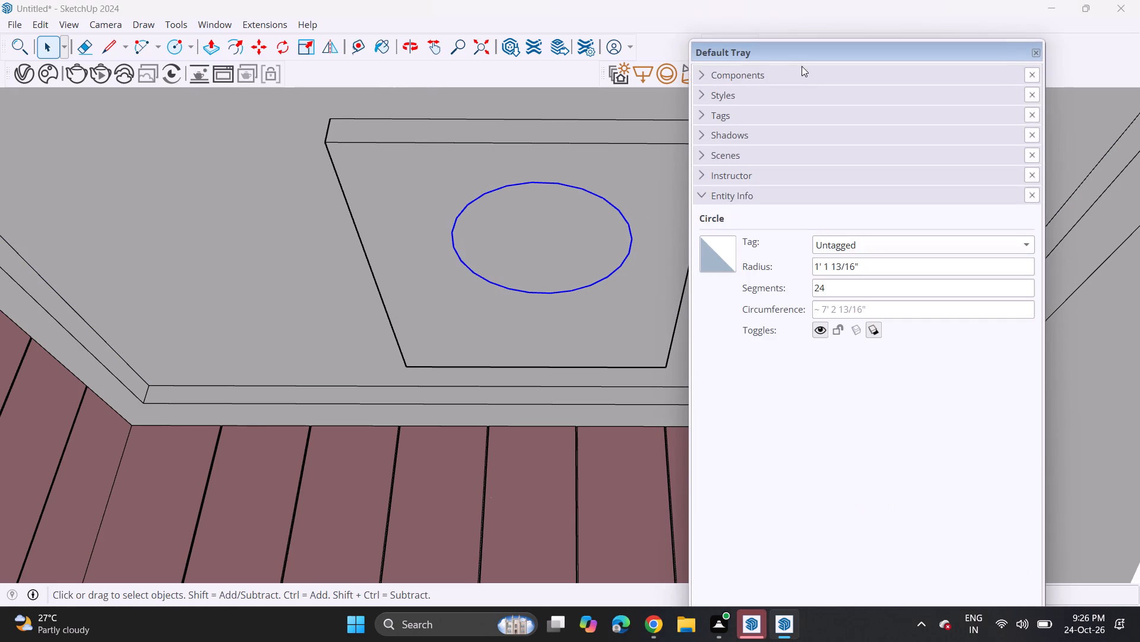
pyautogui.click(844, 293)
pyautogui.press('BackSpace')
pyautogui.press('BackSpace')
pyautogui.press('BackSpace')
pyautogui.write('60')
pyautogui.press('Return')
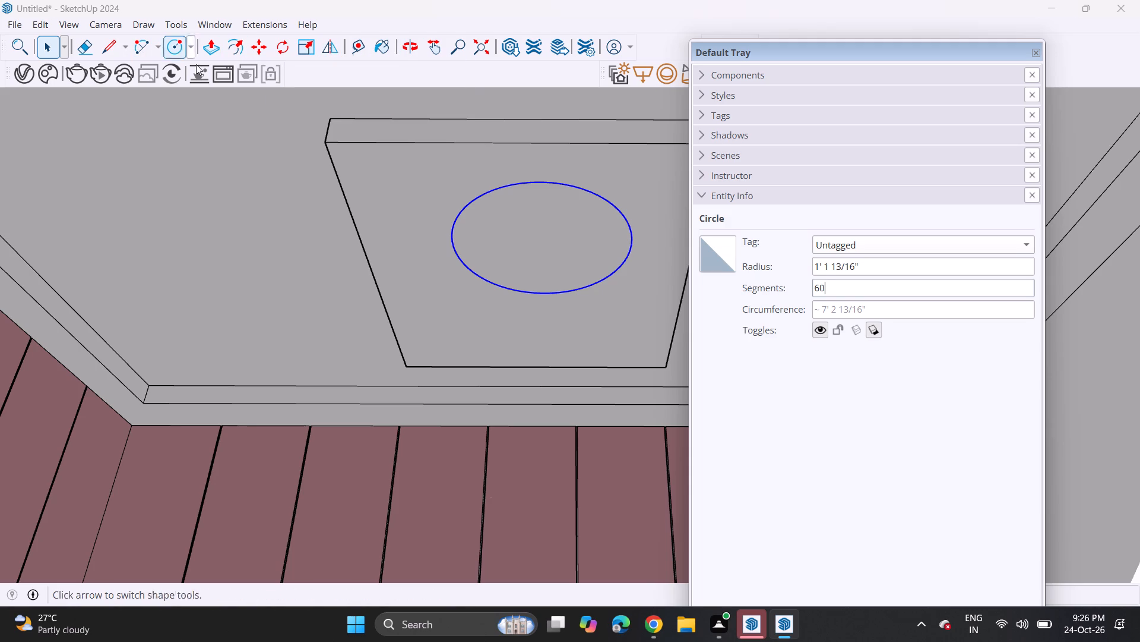
pyautogui.click(1035, 55)
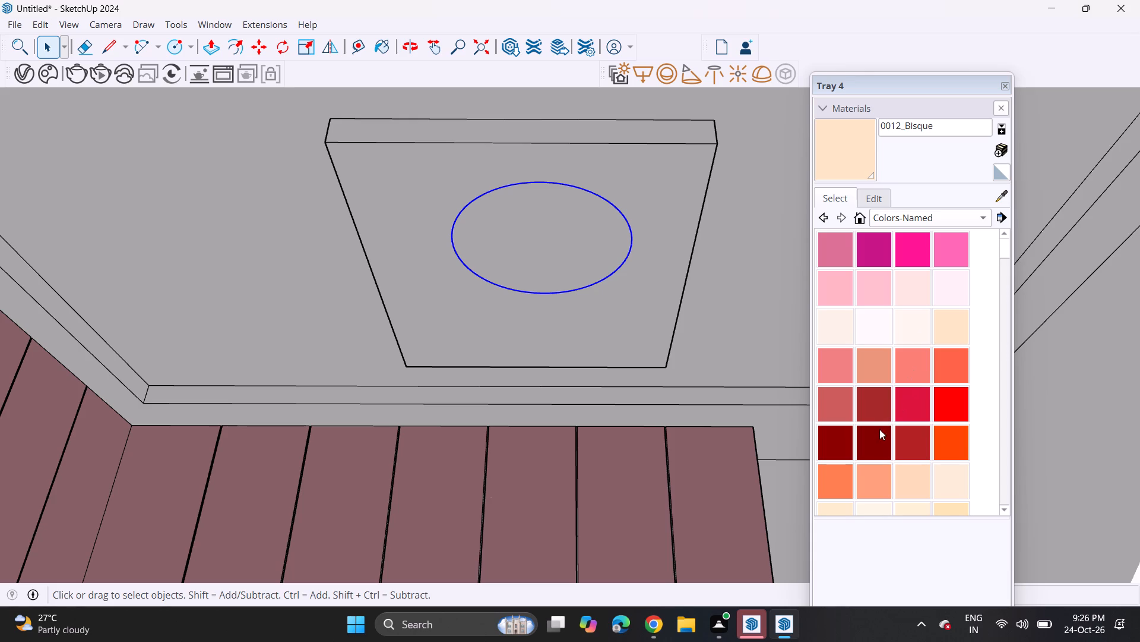
# Paint the circle's face on the ceiling panel with the named colour 0022_Maroon.
pyautogui.scroll(-15, 879, 429)
pyautogui.scroll(4, 875, 399)
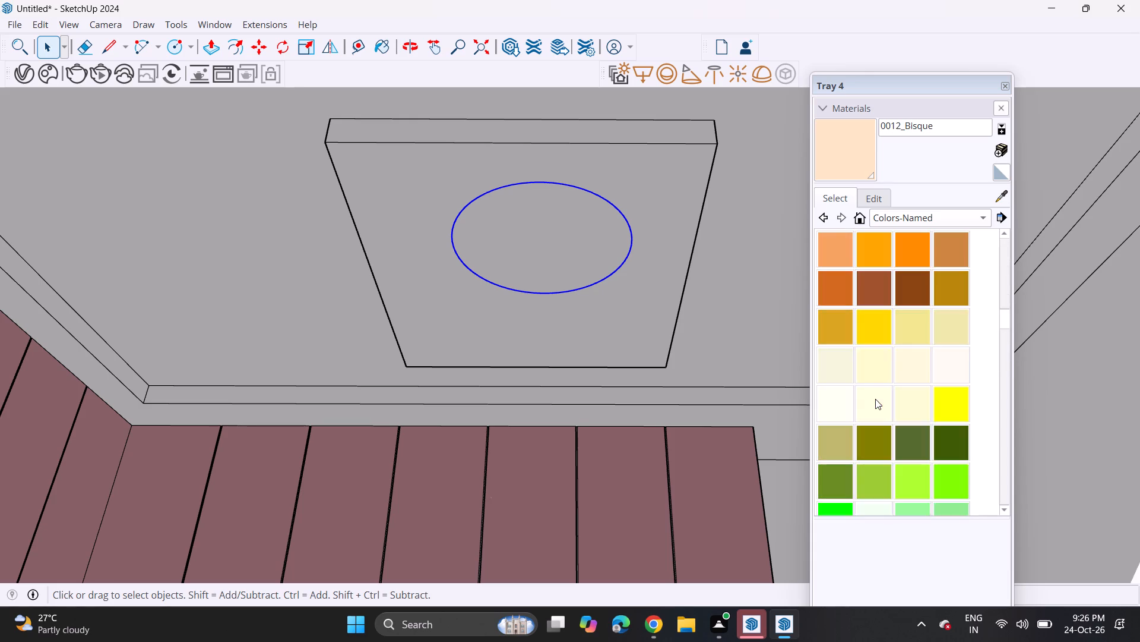
pyautogui.scroll(6, 875, 399)
pyautogui.click(870, 276)
pyautogui.click(477, 254)
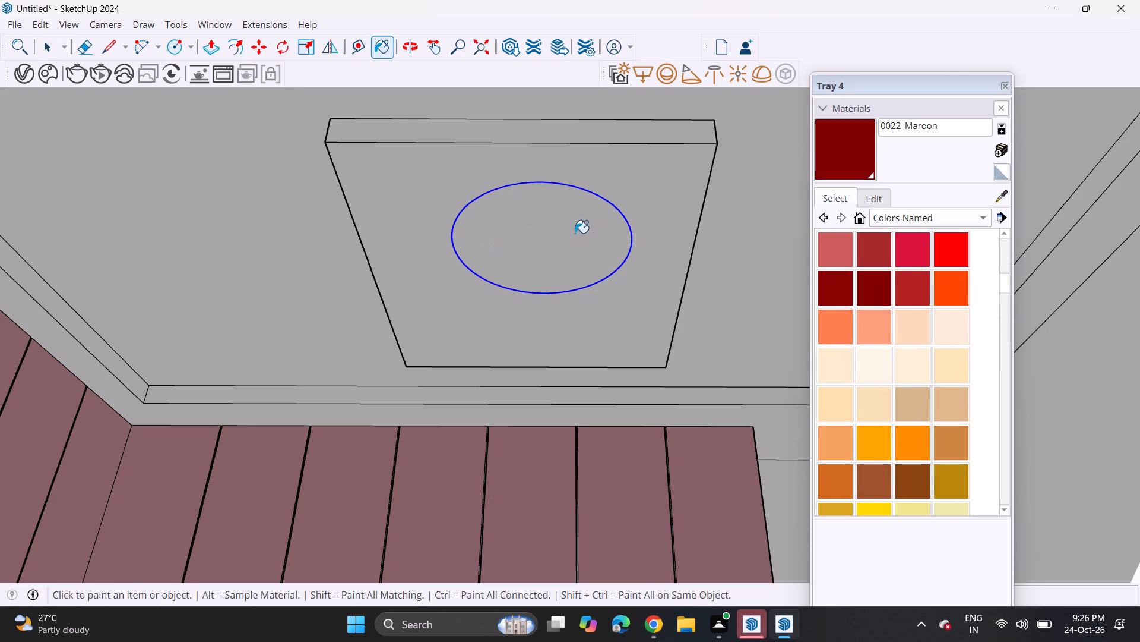
pyautogui.click(577, 235)
# Darken the maroon material to a very dark brownish red by lowering its brightness.
pyautogui.click(882, 197)
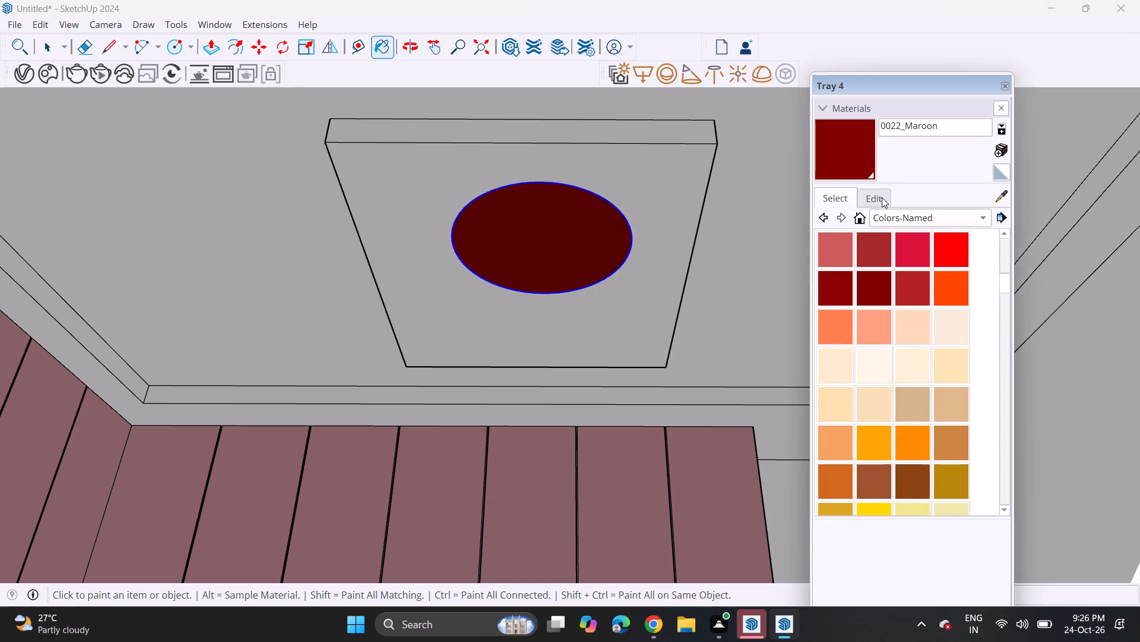
pyautogui.moveTo(898, 310); pyautogui.dragTo(898, 317)
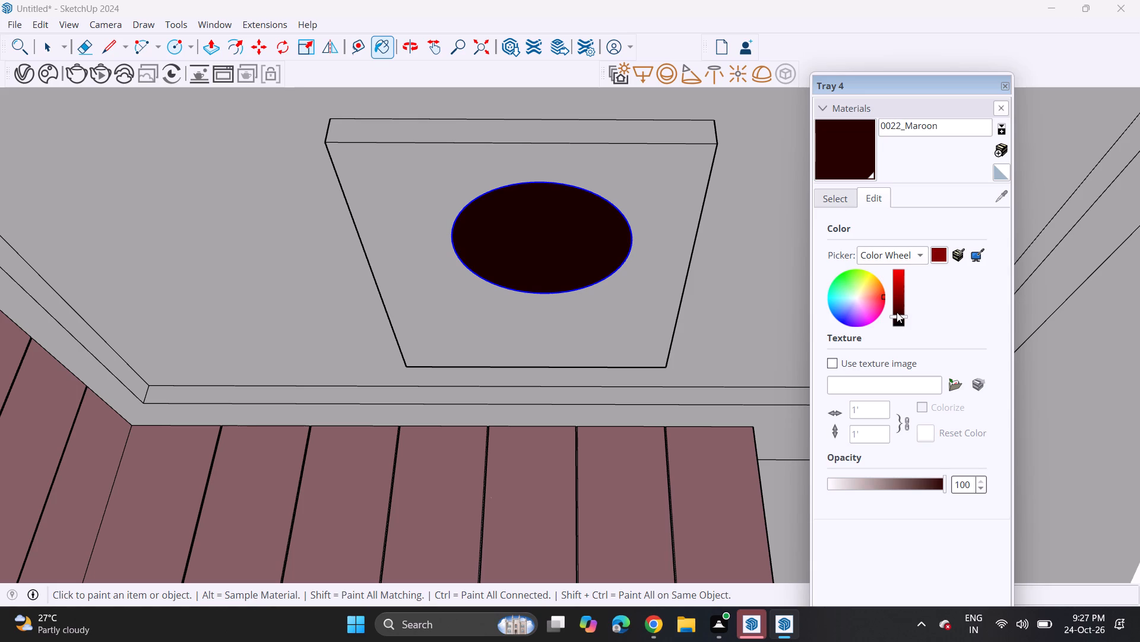
pyautogui.click(897, 312)
pyautogui.press('space')
# Sample the cabinets' 0005_LightPink material and paint the ceiling panel's underside around the circle with it.
pyautogui.click(857, 199)
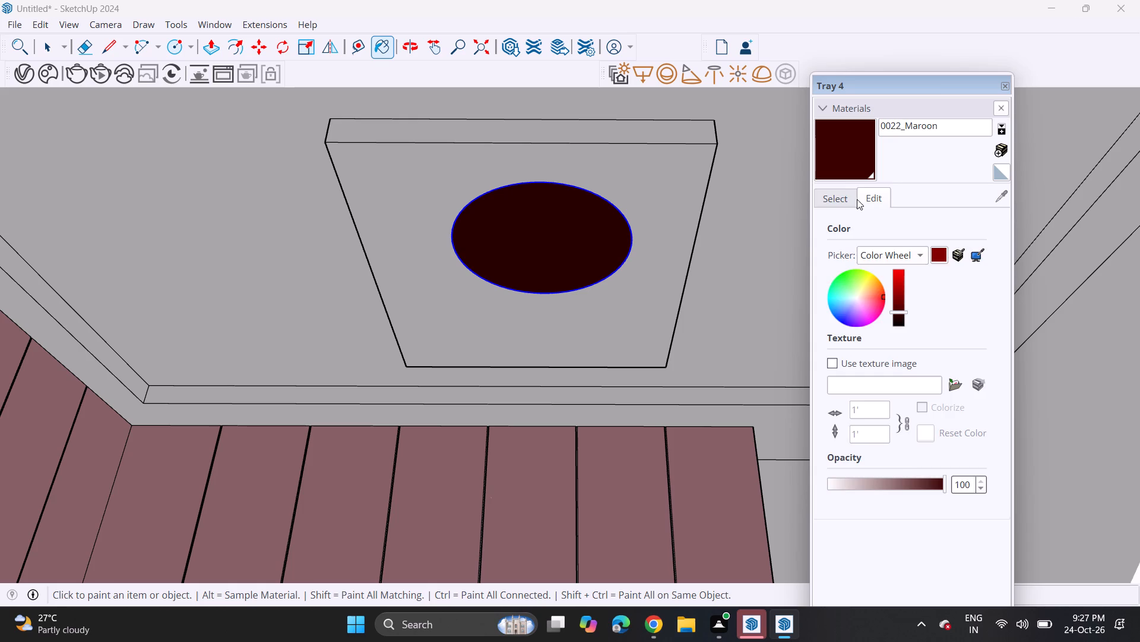
pyautogui.click(844, 195)
pyautogui.click(1003, 196)
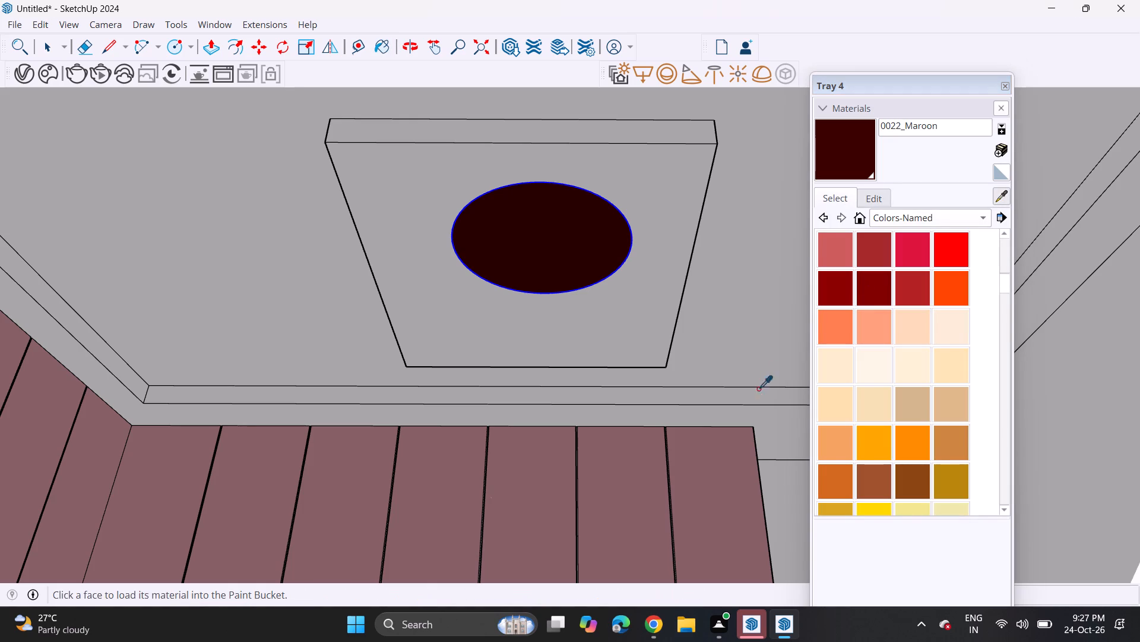
pyautogui.click(709, 462)
pyautogui.click(654, 246)
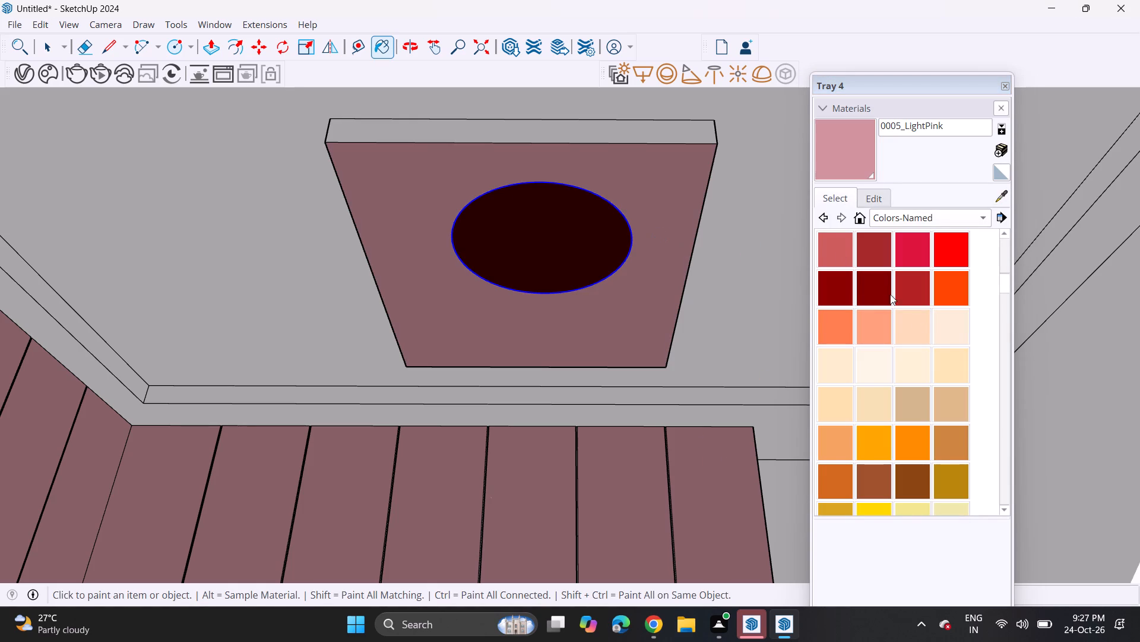
# Paint the recessed ceiling, the recess's side faces and the surrounding ceiling border with 0028_AntiqueWhite.
pyautogui.click(943, 329)
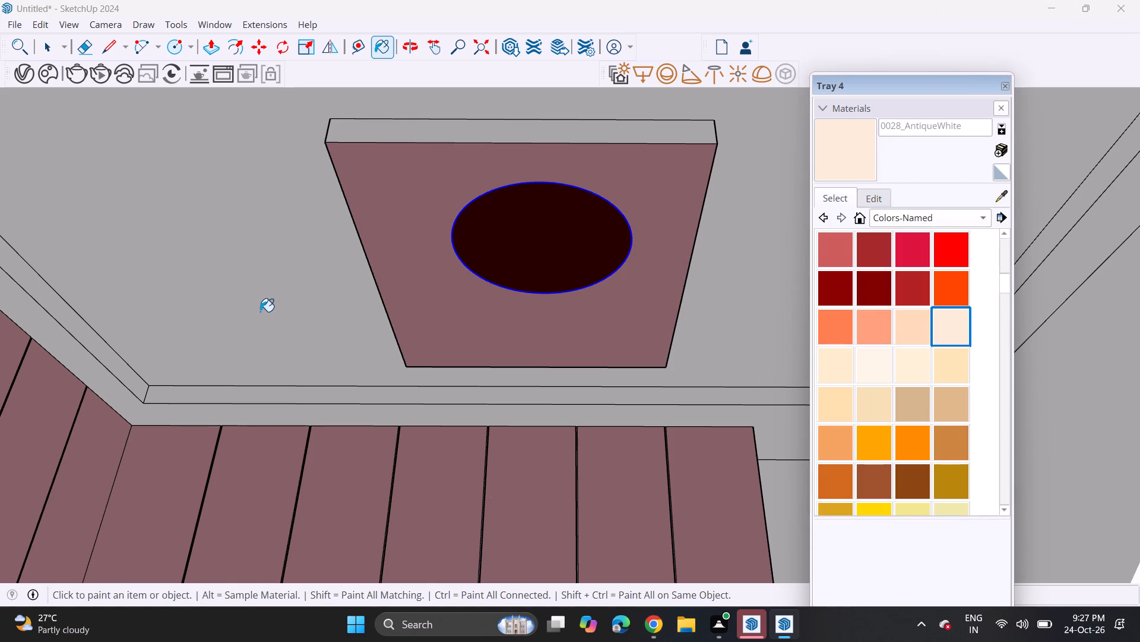
pyautogui.click(260, 312)
pyautogui.click(275, 393)
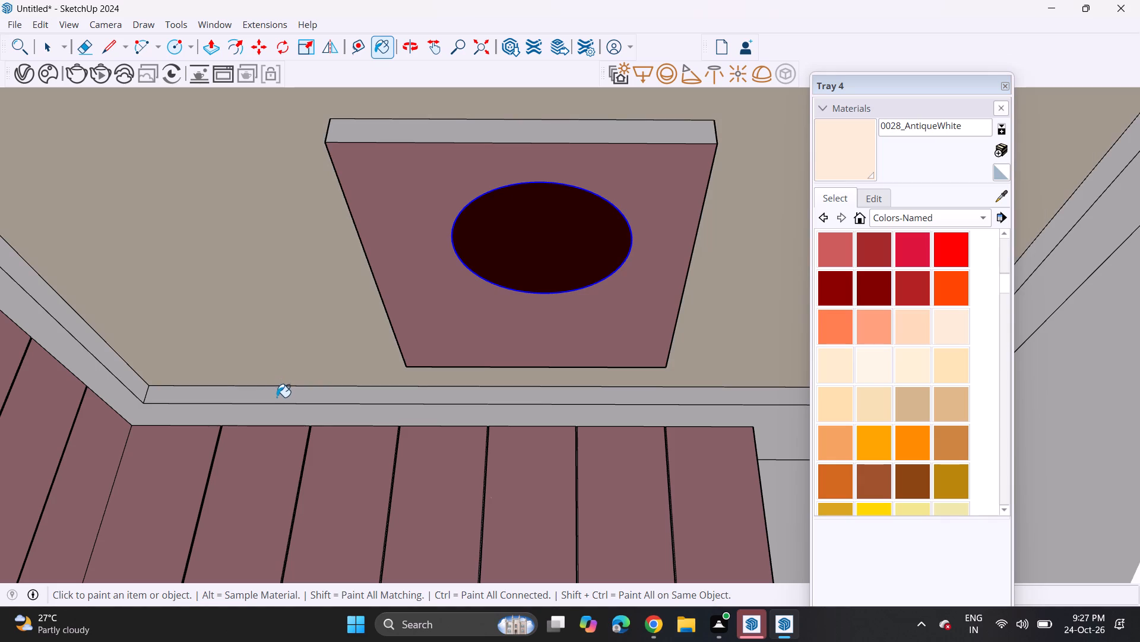
pyautogui.click(279, 409)
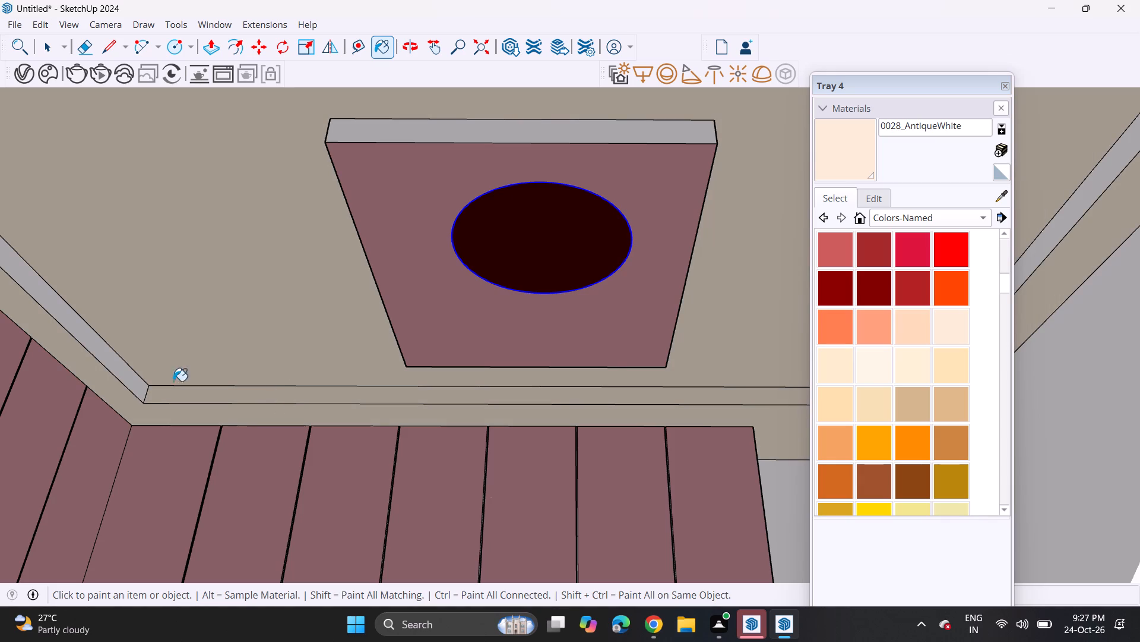
pyautogui.click(132, 372)
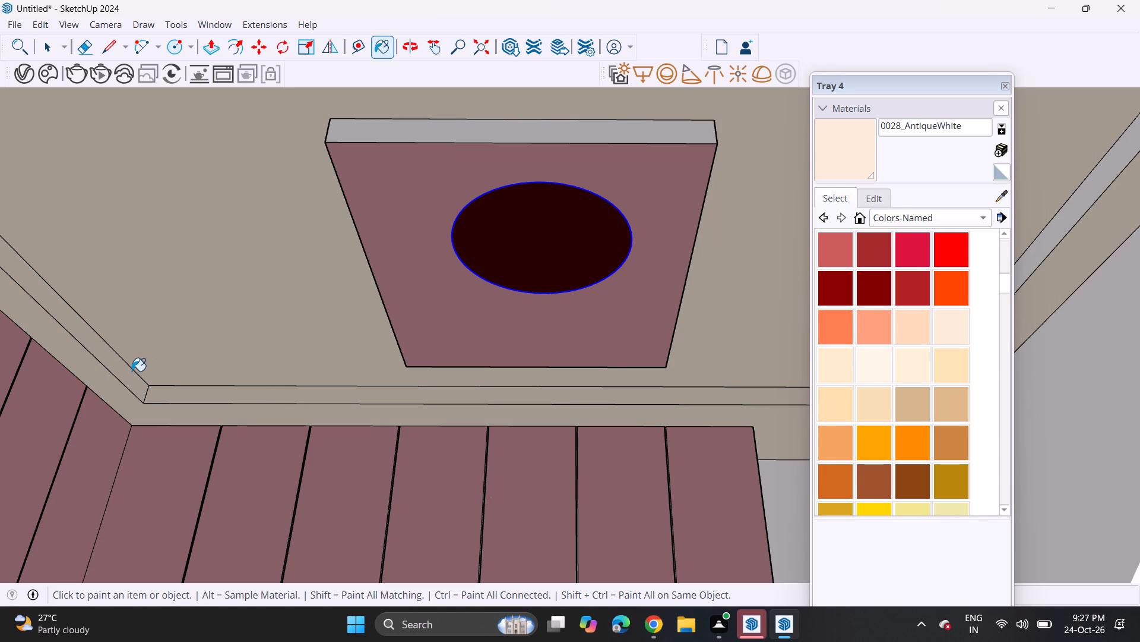
pyautogui.click(1050, 241)
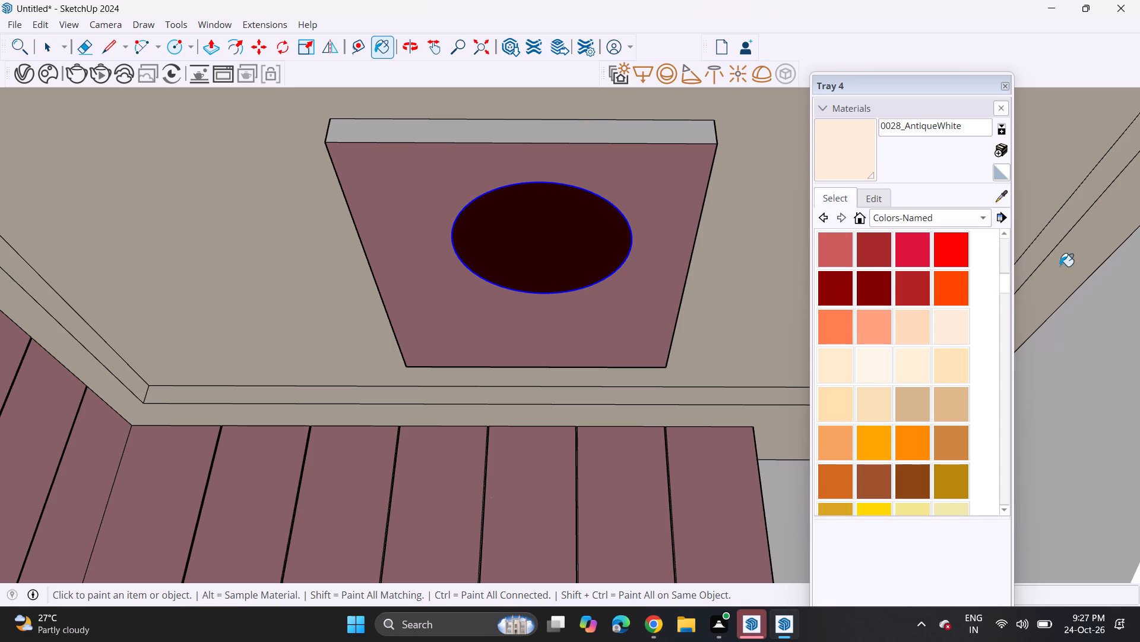
# Repaint the recessed ceiling, the recess's side faces and the surrounding ceiling border with the named colour 0030_OldLace.
pyautogui.click(862, 373)
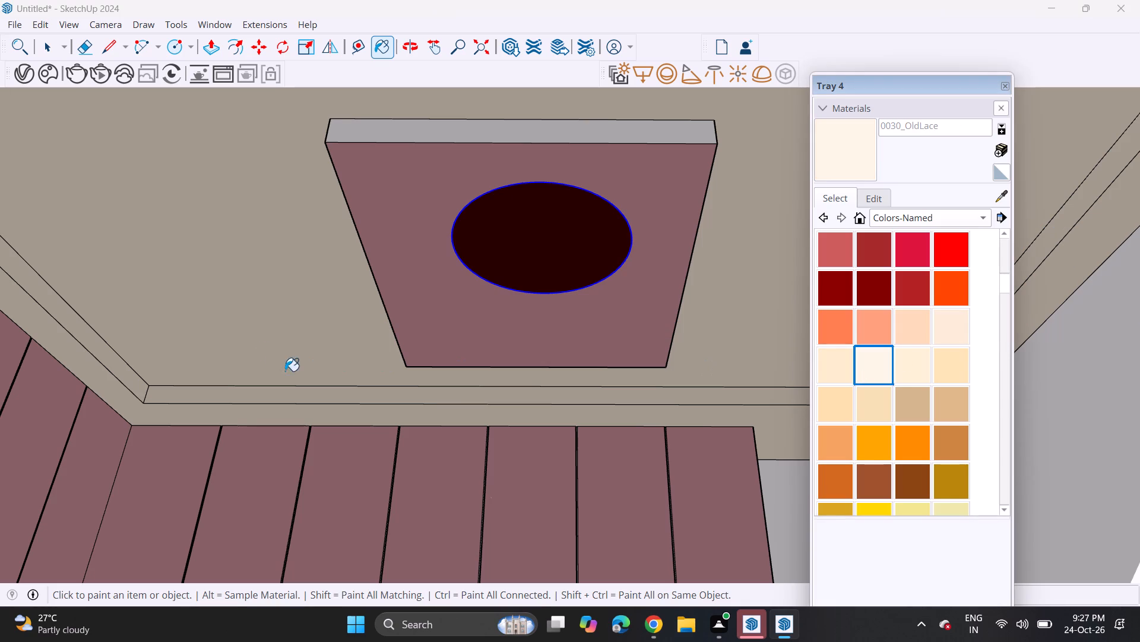
pyautogui.click(256, 353)
pyautogui.click(266, 396)
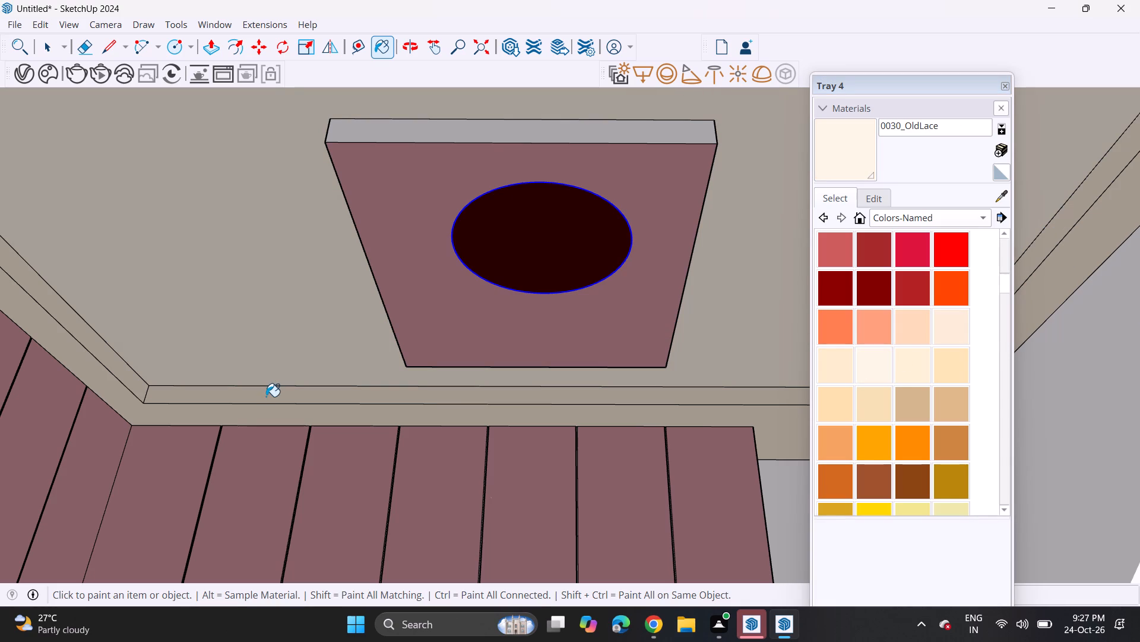
pyautogui.click(263, 411)
pyautogui.click(129, 385)
pyautogui.click(1047, 243)
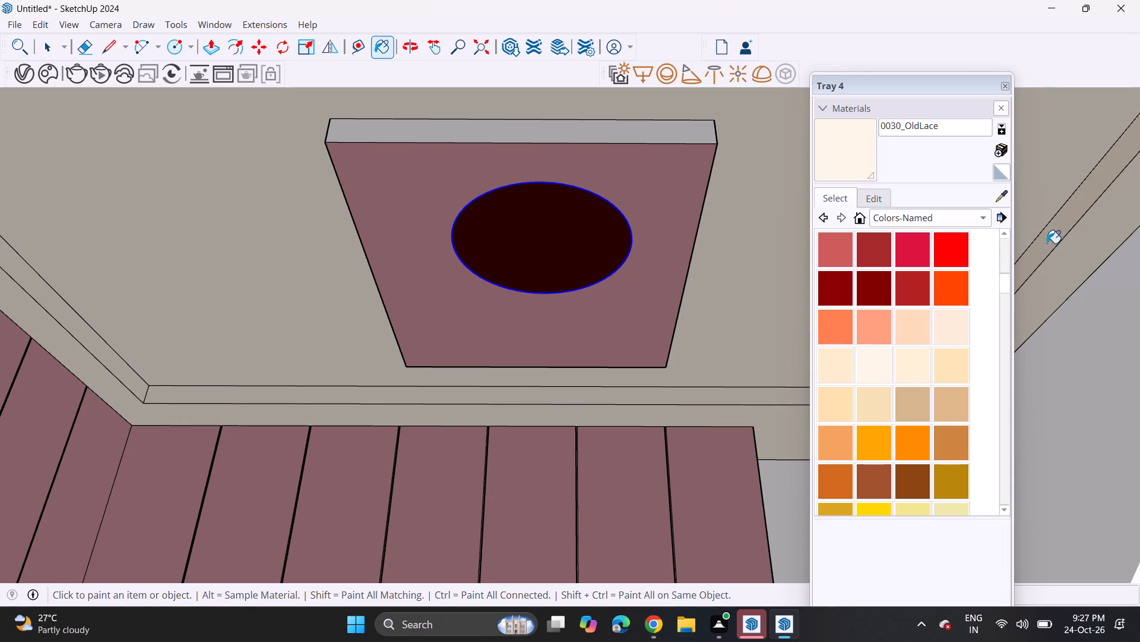
# Paint the side faces of the central ceiling panel with 0030_OldLace.
pyautogui.scroll(-6, 669, 421)
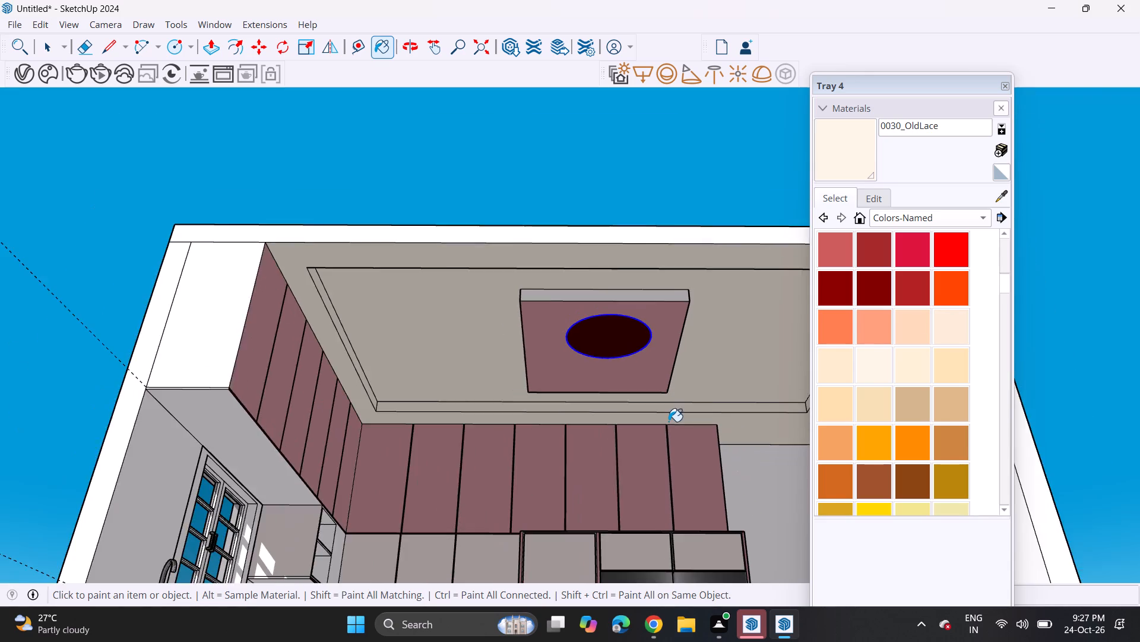
pyautogui.moveTo(669, 421); pyautogui.dragTo(688, 481, button='middle')
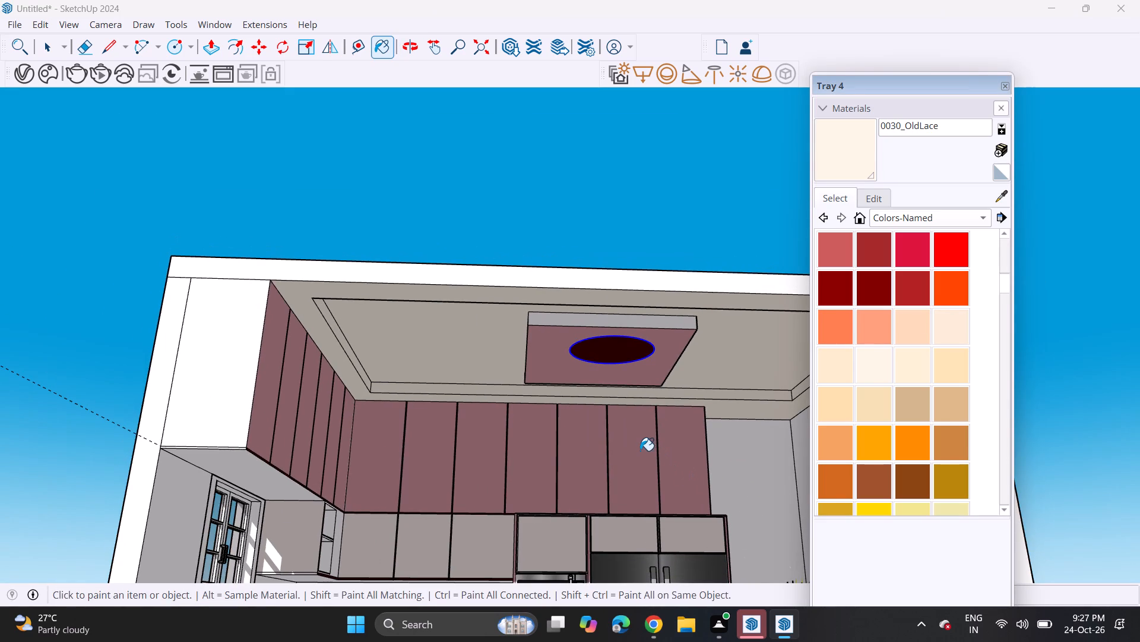
pyautogui.moveTo(620, 430); pyautogui.dragTo(619, 331, button='middle')
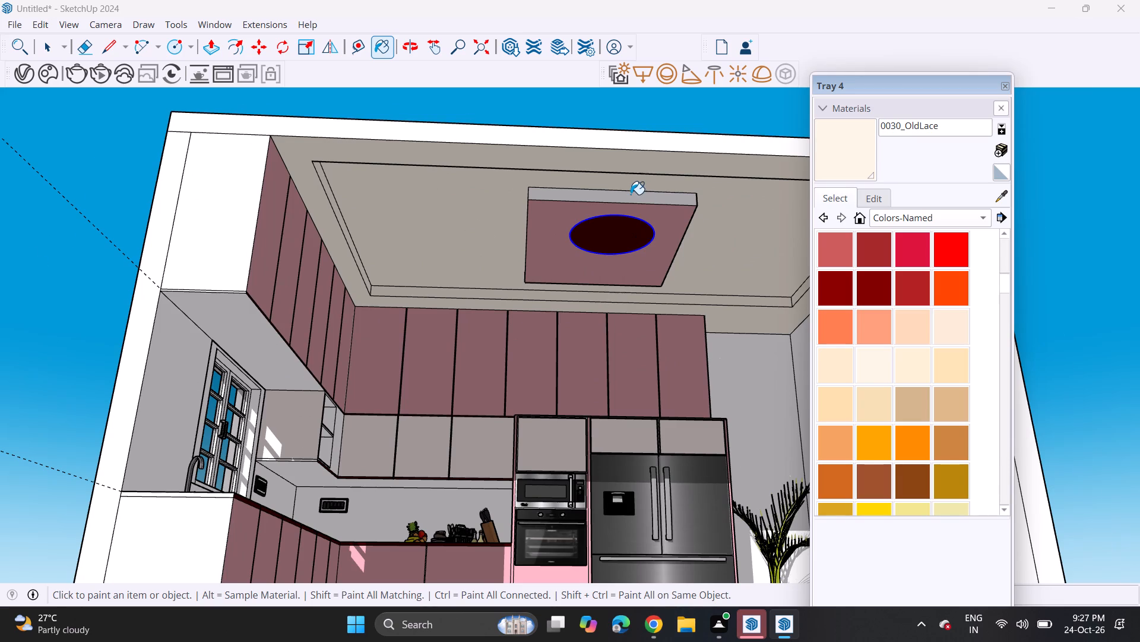
pyautogui.scroll(5, 631, 194)
pyautogui.click(631, 194)
pyautogui.moveTo(744, 219); pyautogui.dragTo(739, 219, button='middle')
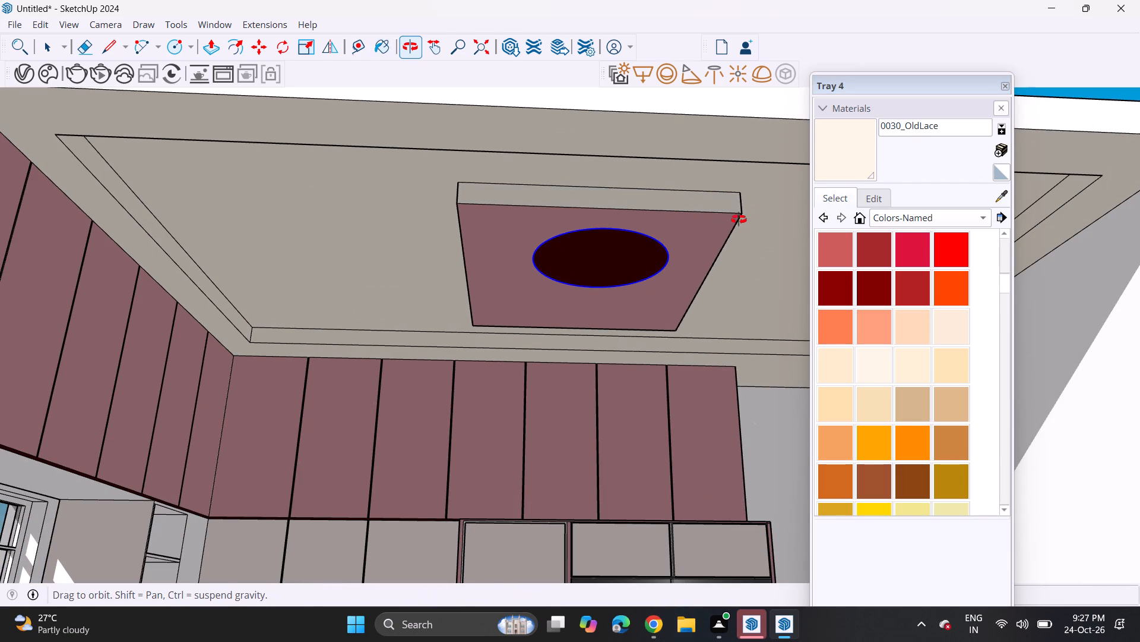
pyautogui.moveTo(739, 219); pyautogui.dragTo(608, 237, button='middle')
pyautogui.click(614, 221)
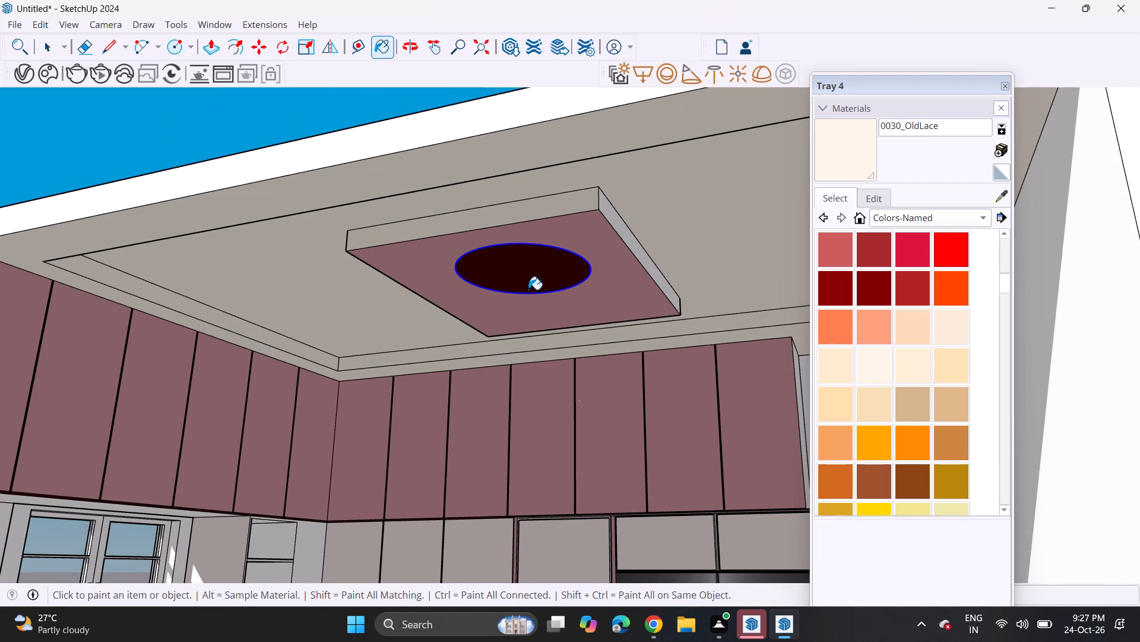
pyautogui.moveTo(345, 276); pyautogui.dragTo(607, 267, button='middle')
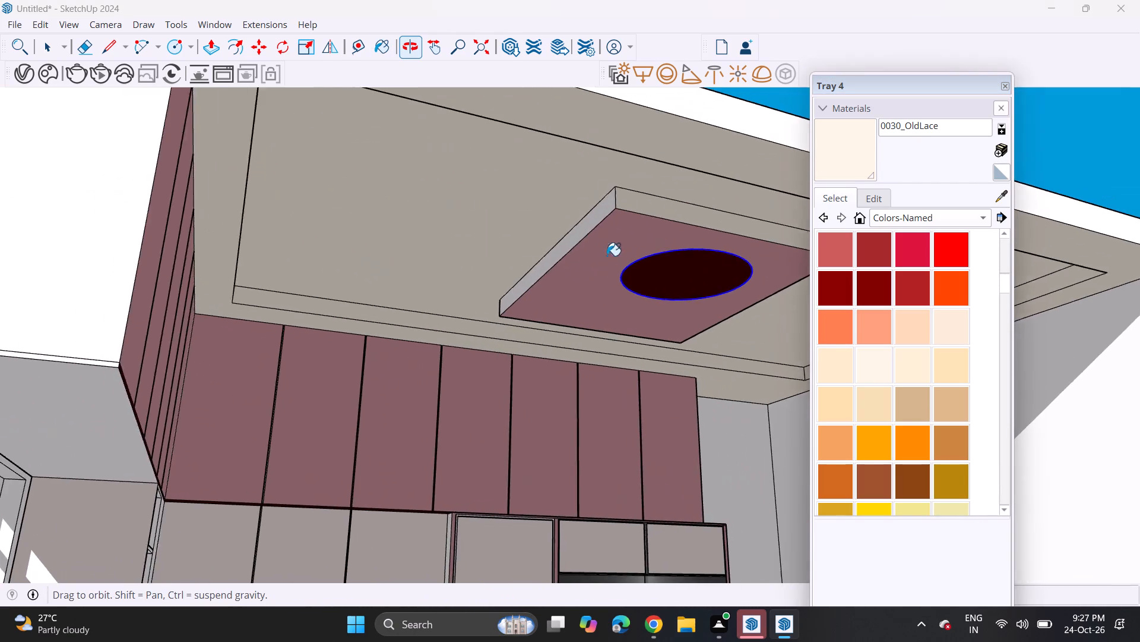
pyautogui.click(597, 227)
# Examine the repainted ceiling together with the cabinets, appliances and floor of the whole kitchen.
pyautogui.moveTo(659, 273); pyautogui.dragTo(619, 282, button='middle')
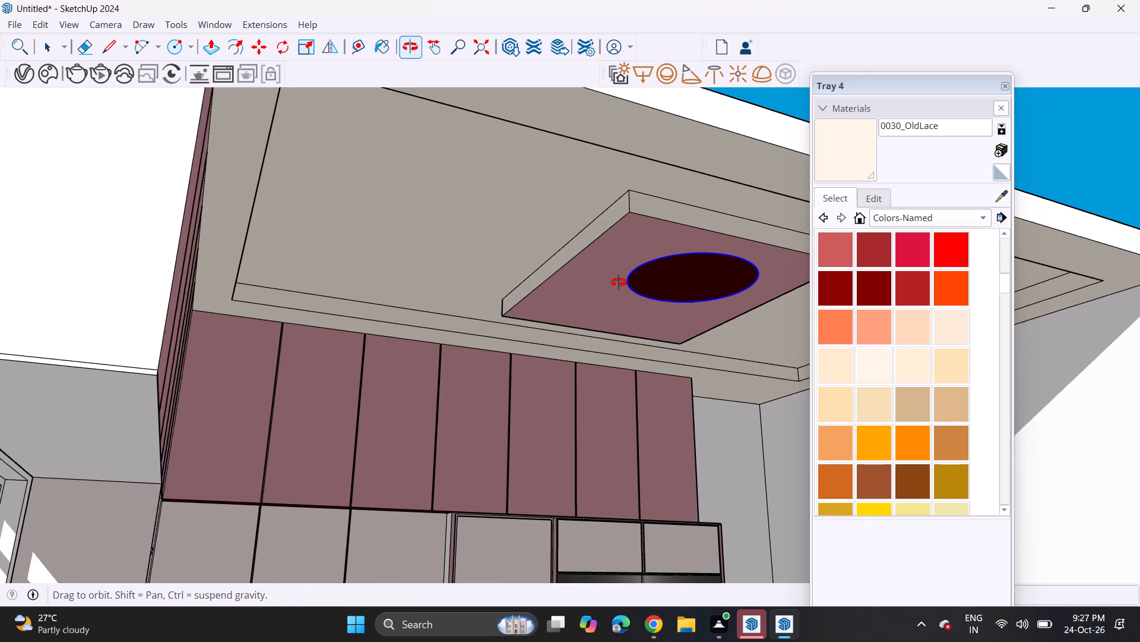
pyautogui.moveTo(619, 282); pyautogui.dragTo(588, 302, button='middle')
pyautogui.scroll(-3, 577, 322)
pyautogui.moveTo(582, 353); pyautogui.dragTo(540, 279, button='middle')
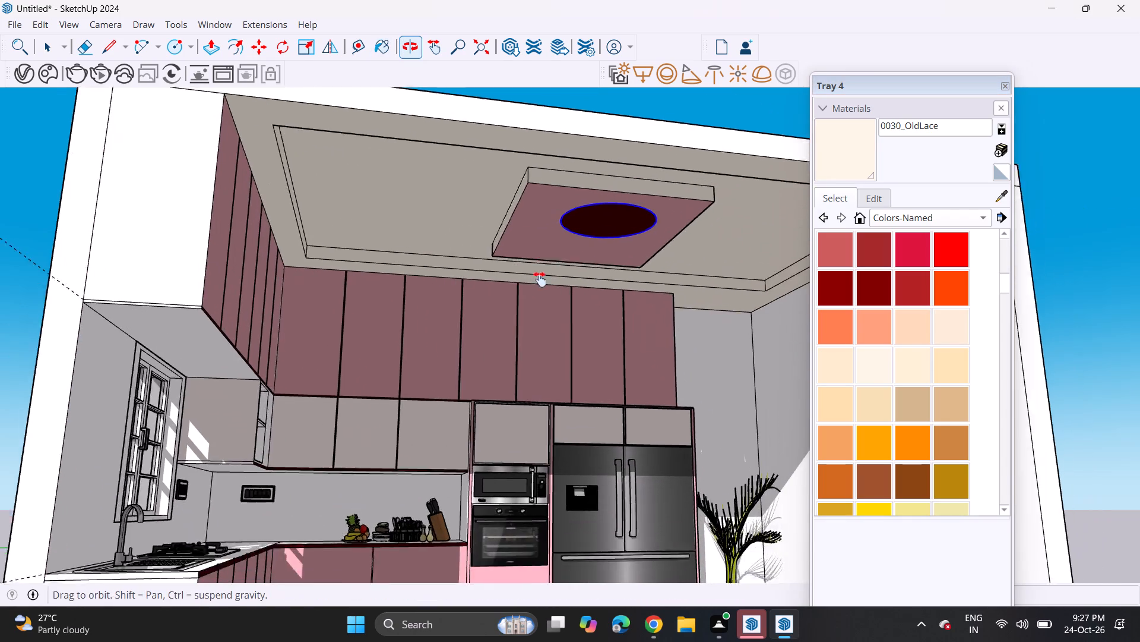
pyautogui.moveTo(540, 279); pyautogui.dragTo(507, 224, button='middle')
pyautogui.moveTo(503, 229); pyautogui.dragTo(427, 293, button='middle')
pyautogui.keyDown('shift'); pyautogui.moveTo(417, 313); pyautogui.dragTo(489, 280, button='middle'); pyautogui.keyUp('shift')
pyautogui.keyDown('shift'); pyautogui.moveTo(474, 289); pyautogui.dragTo(455, 303, button='middle'); pyautogui.keyUp('shift')
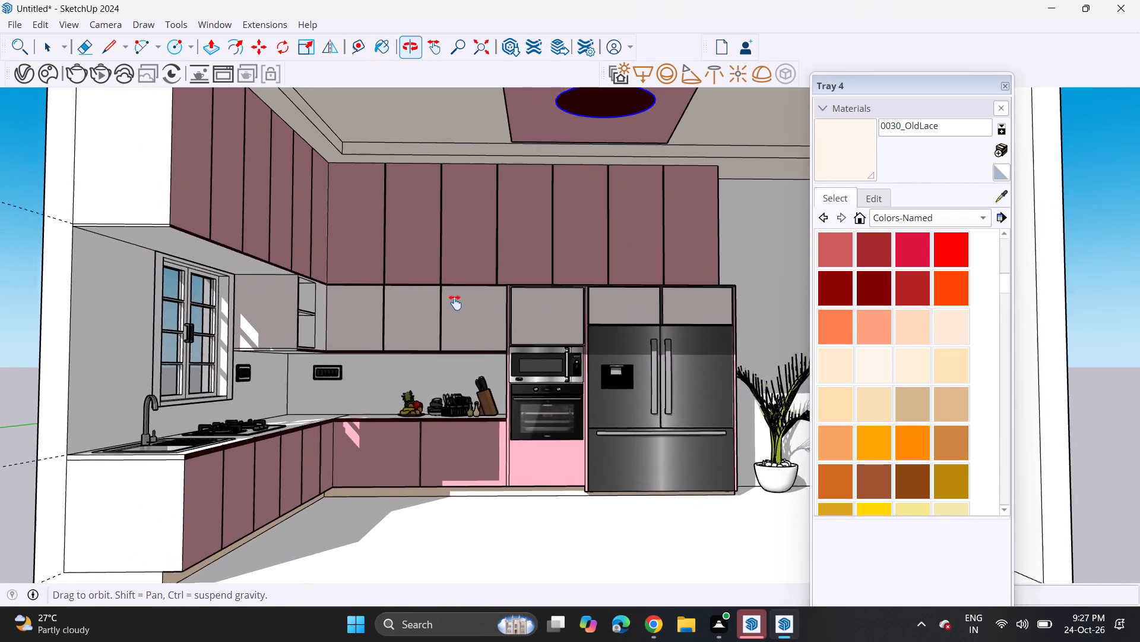
pyautogui.keyDown('shift'); pyautogui.moveTo(455, 303); pyautogui.dragTo(452, 309, button='middle'); pyautogui.keyUp('shift')
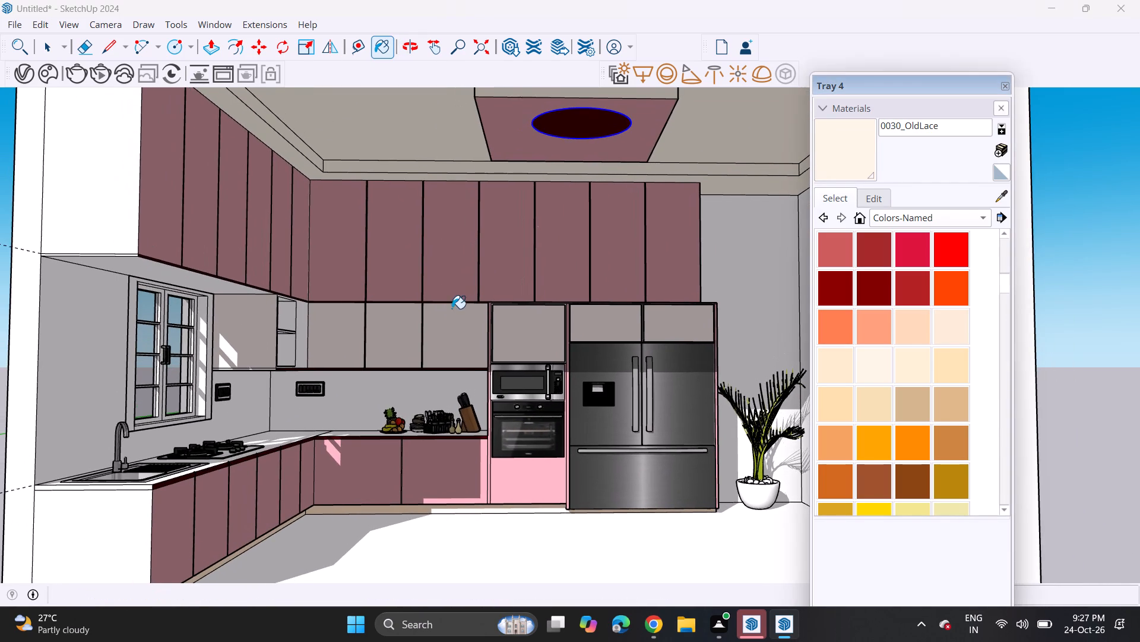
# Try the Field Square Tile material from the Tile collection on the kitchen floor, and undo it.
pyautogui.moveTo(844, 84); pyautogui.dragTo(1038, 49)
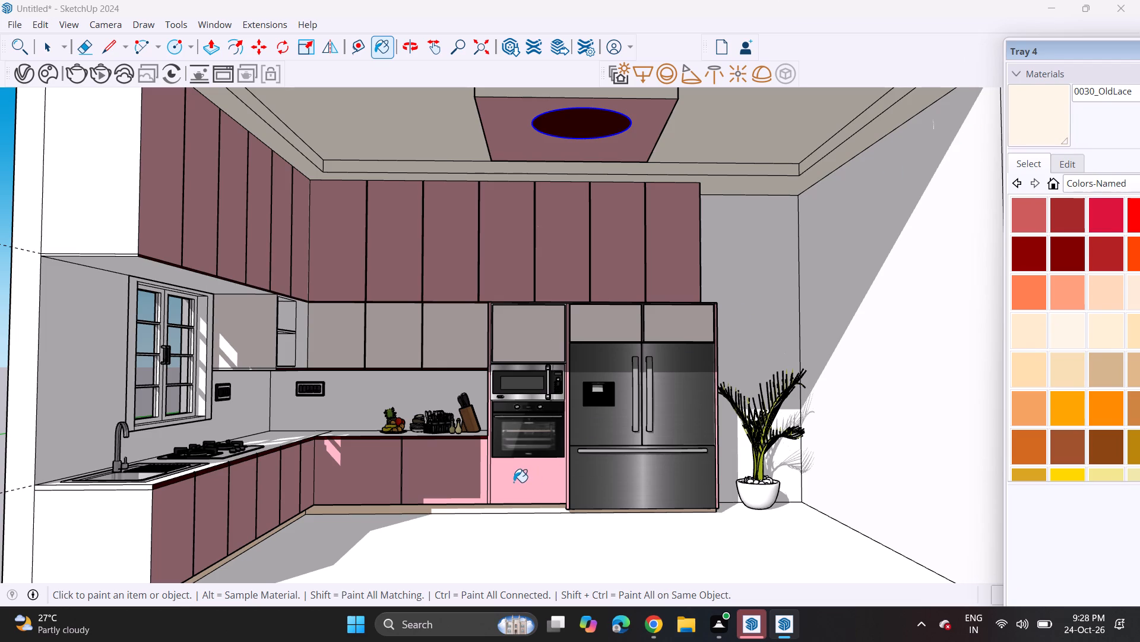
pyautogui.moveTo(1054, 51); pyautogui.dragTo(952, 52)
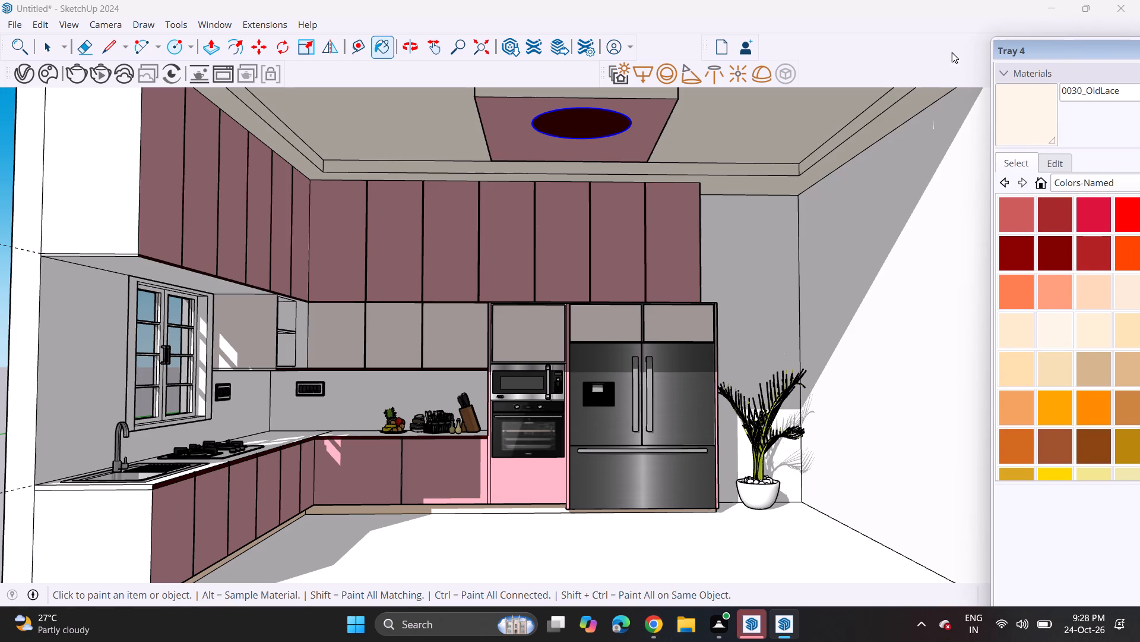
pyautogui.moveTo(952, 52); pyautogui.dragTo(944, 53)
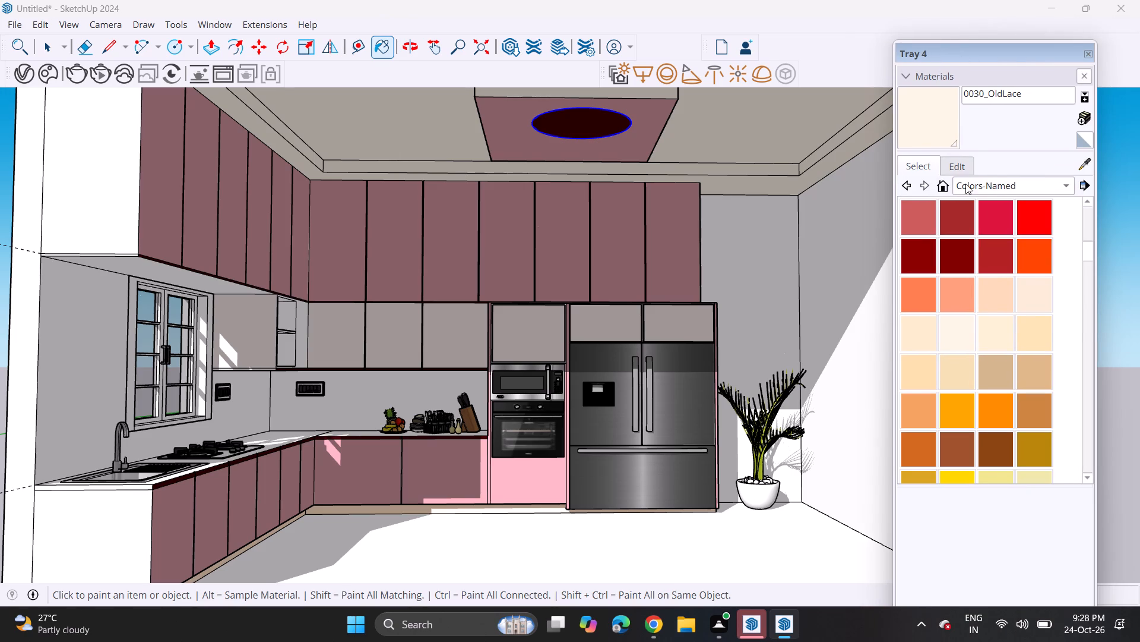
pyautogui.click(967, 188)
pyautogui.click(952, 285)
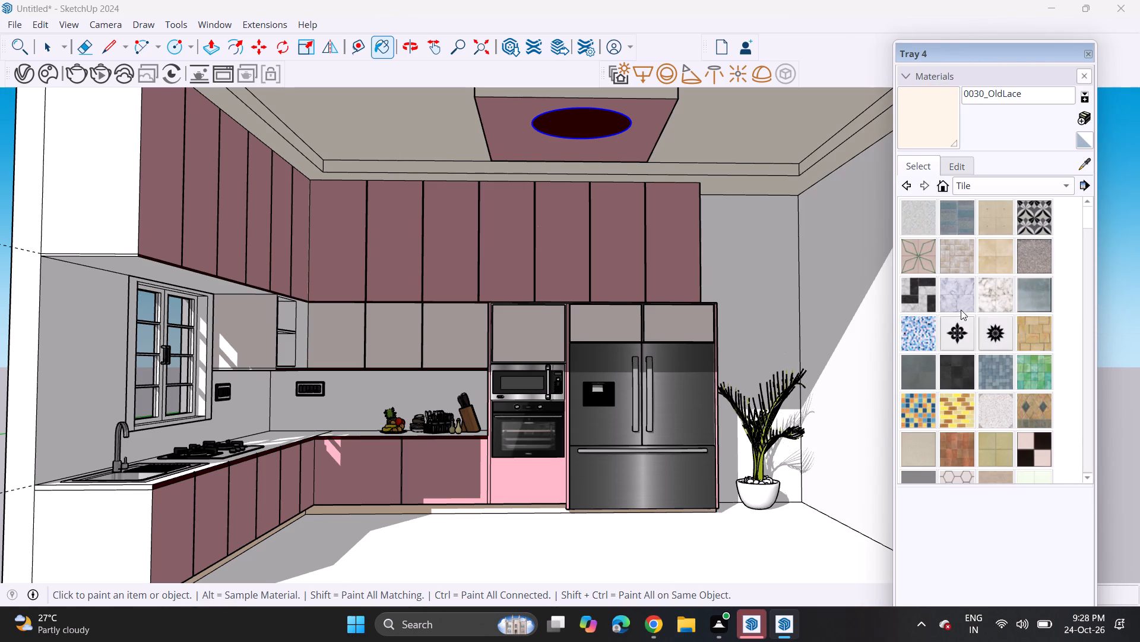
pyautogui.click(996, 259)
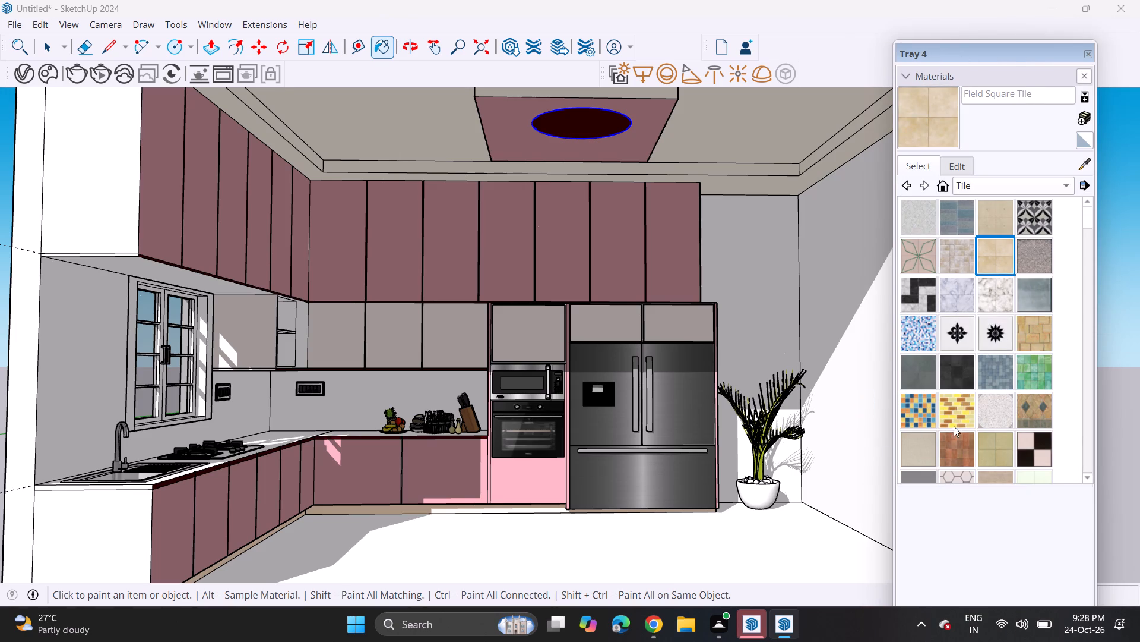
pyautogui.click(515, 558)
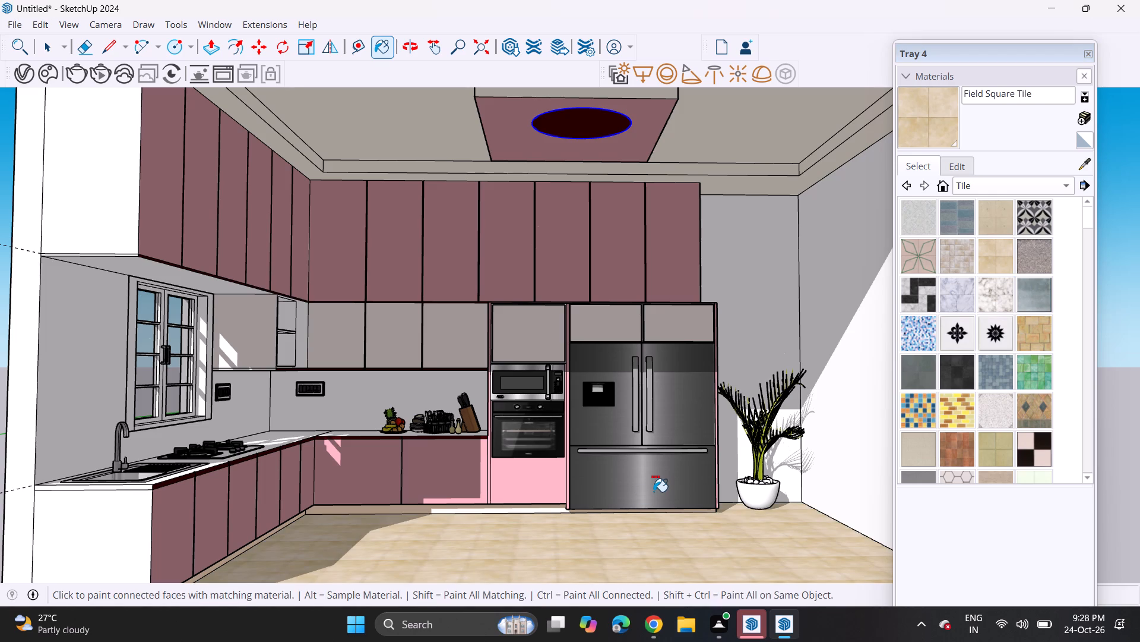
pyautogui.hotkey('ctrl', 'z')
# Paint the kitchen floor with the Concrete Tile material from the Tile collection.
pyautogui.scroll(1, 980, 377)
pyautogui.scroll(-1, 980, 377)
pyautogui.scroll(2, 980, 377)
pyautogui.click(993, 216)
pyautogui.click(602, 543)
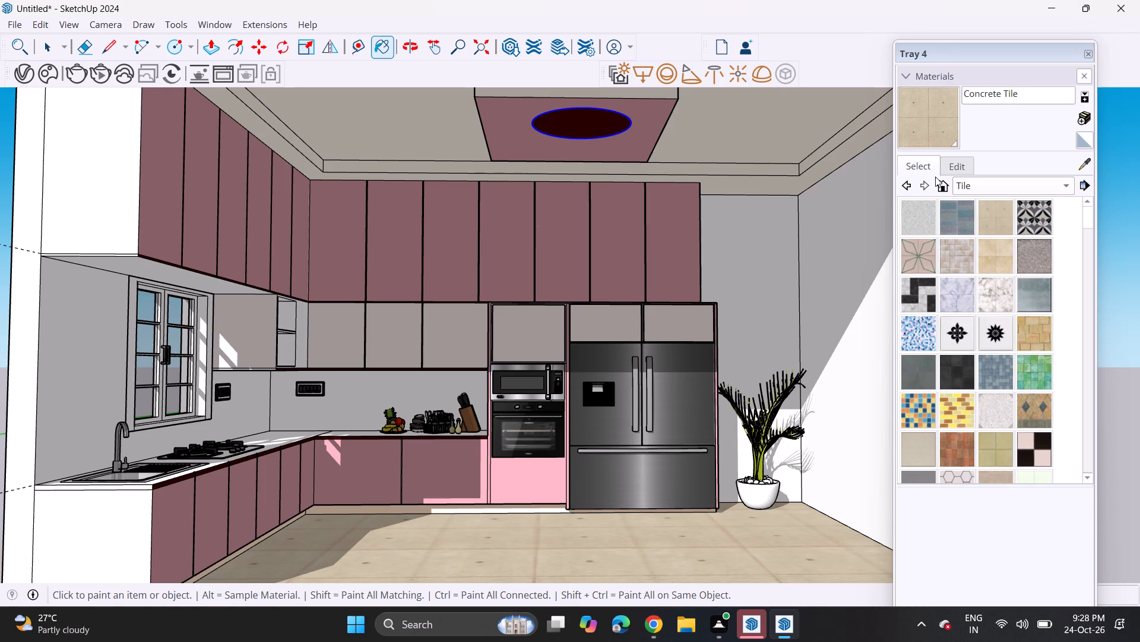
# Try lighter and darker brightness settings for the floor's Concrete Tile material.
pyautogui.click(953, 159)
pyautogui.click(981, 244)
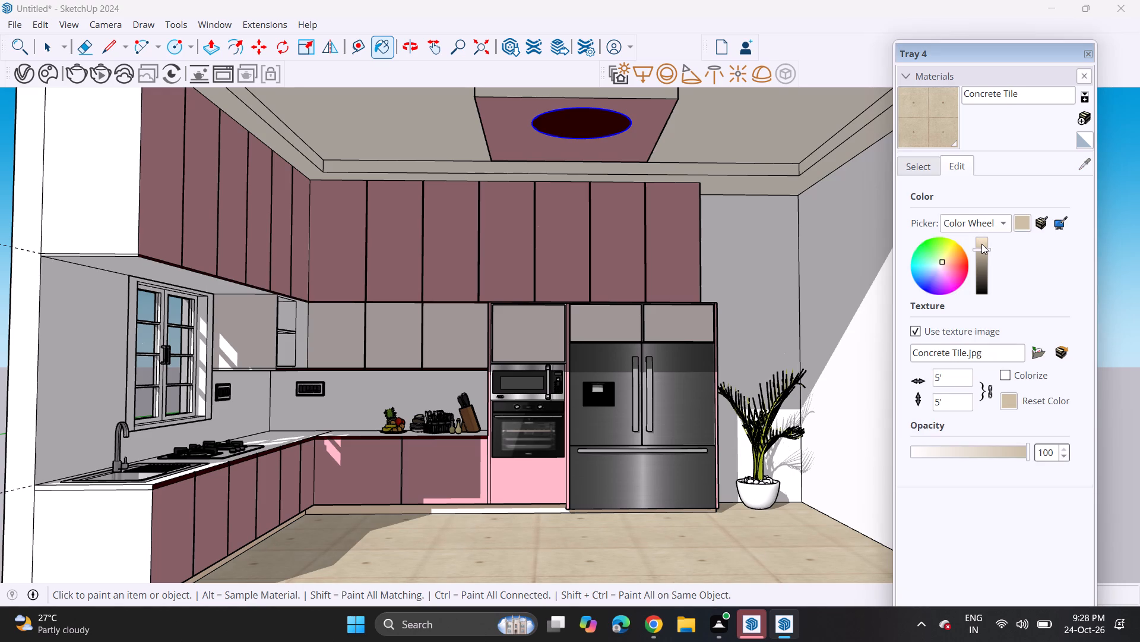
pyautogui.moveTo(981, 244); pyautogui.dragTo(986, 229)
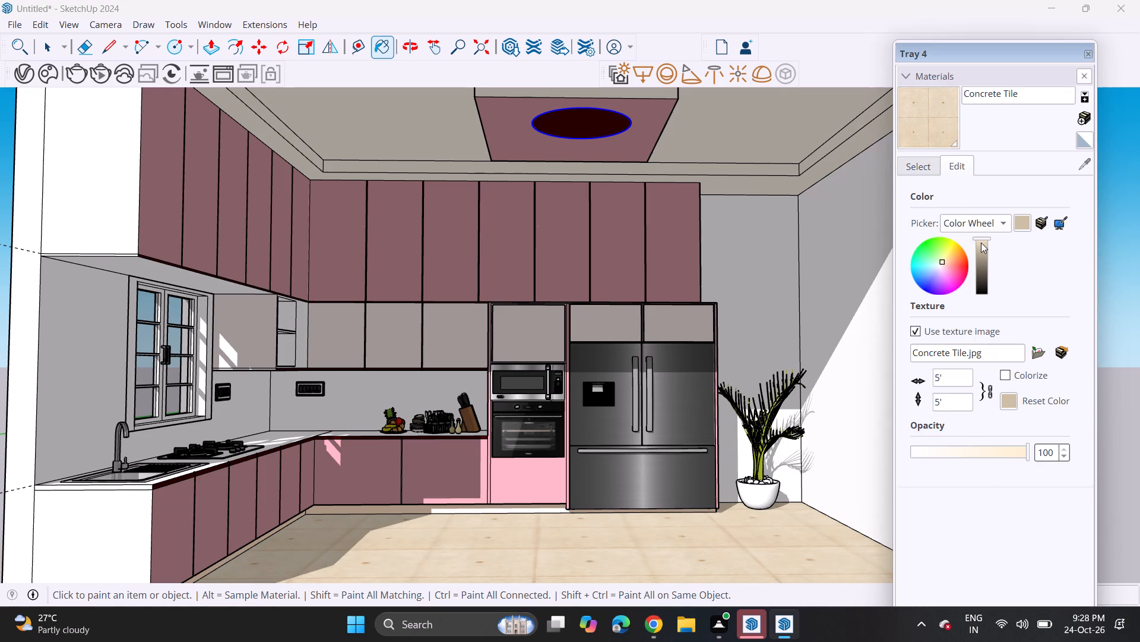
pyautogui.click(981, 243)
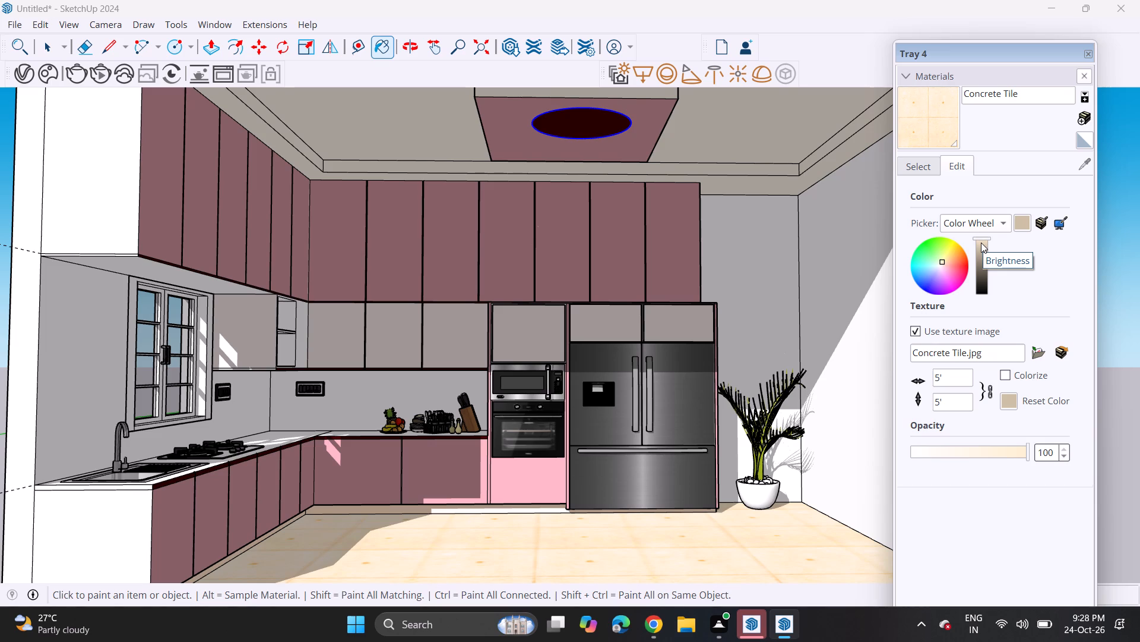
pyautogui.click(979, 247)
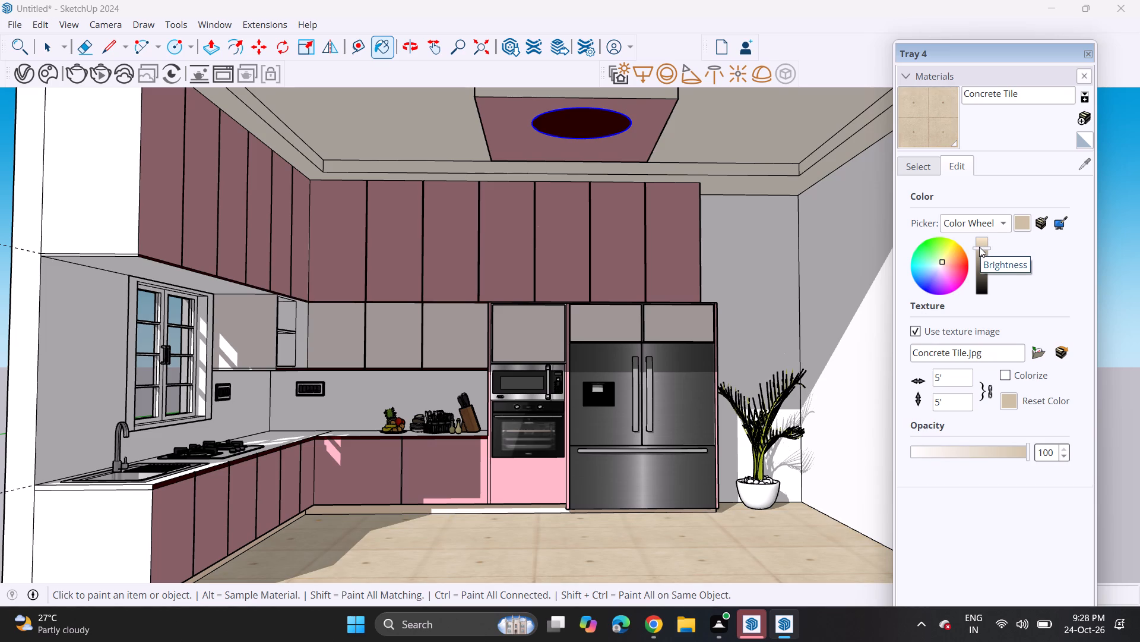
# Repaint the kitchen floor with the Tile Large Brown material from the Tile collection.
pyautogui.click(921, 167)
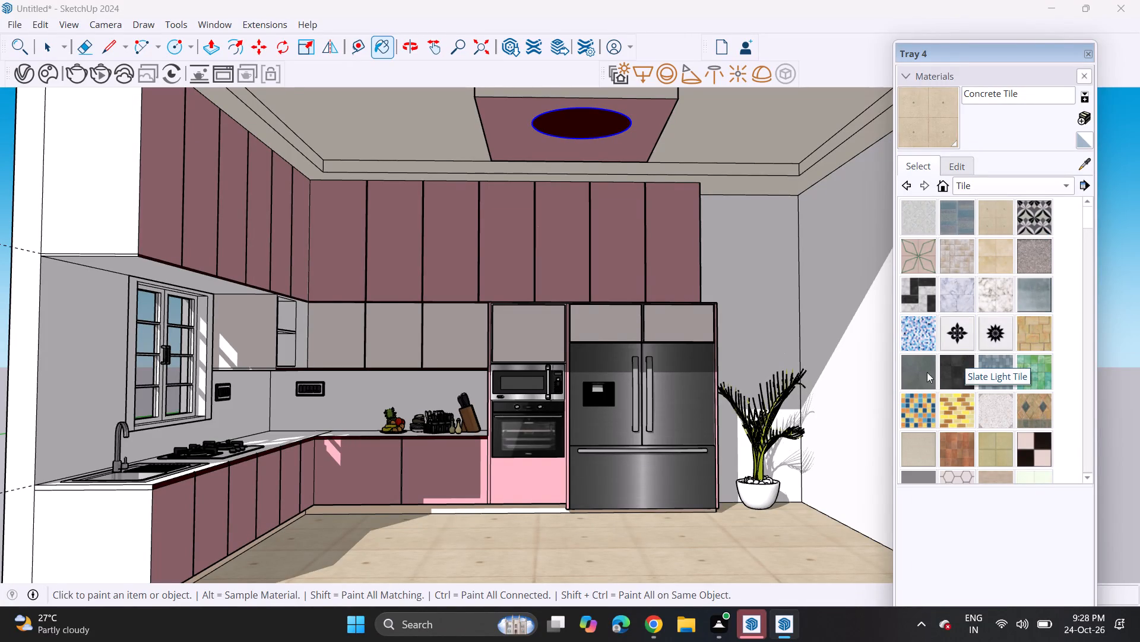
pyautogui.scroll(-4, 954, 306)
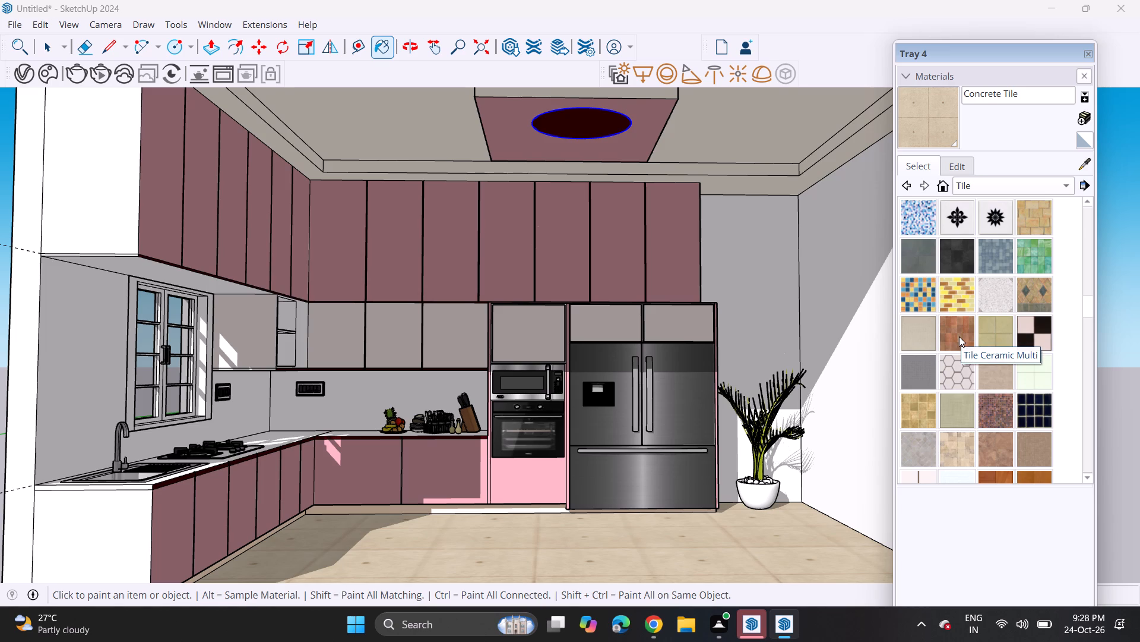
pyautogui.scroll(-5, 965, 355)
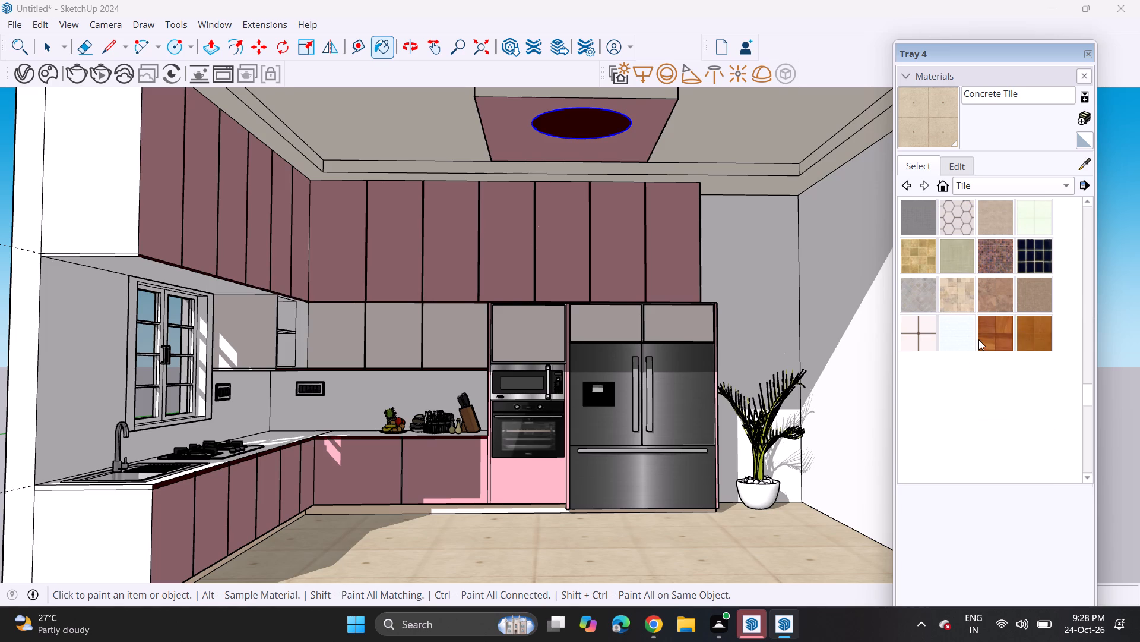
pyautogui.scroll(2, 978, 339)
pyautogui.click(991, 293)
pyautogui.click(633, 553)
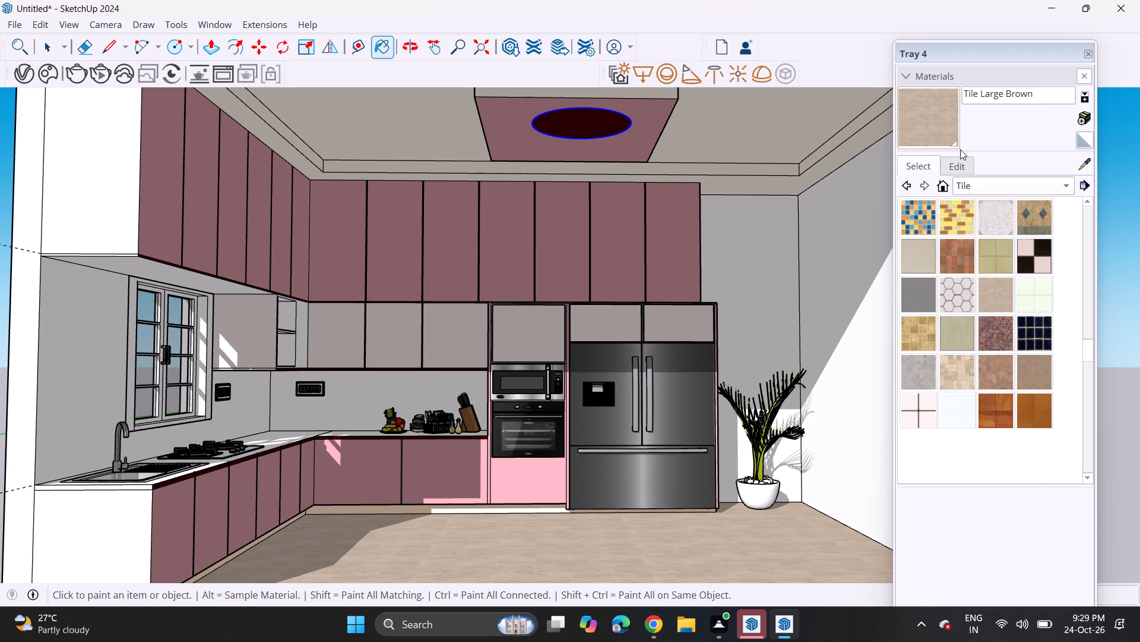
pyautogui.click(952, 168)
pyautogui.click(926, 168)
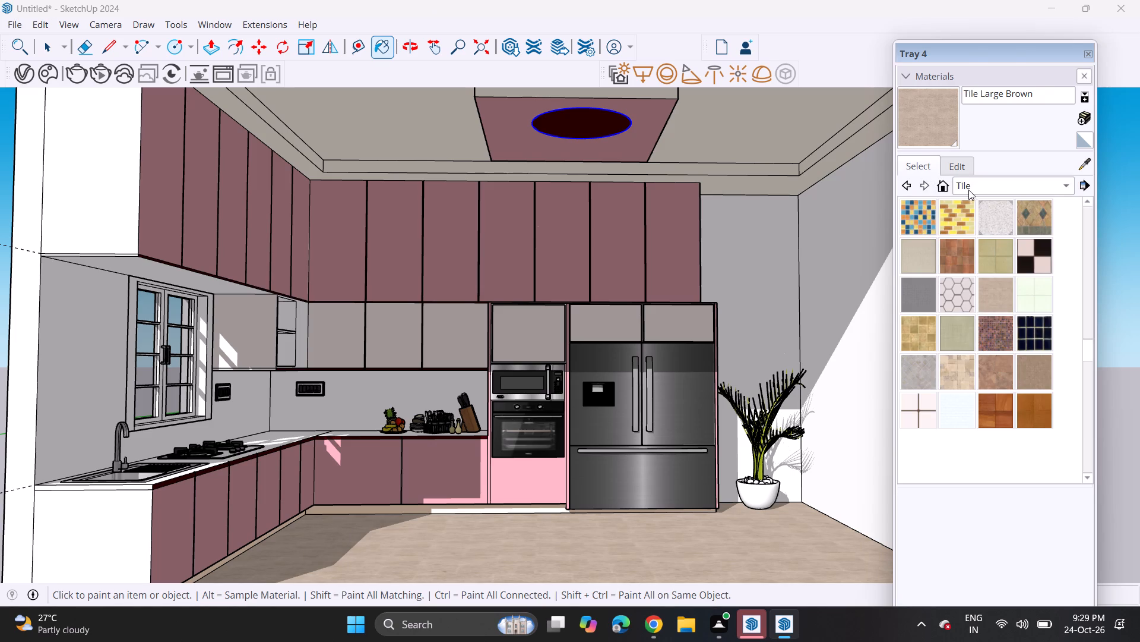
# Paint the cabinet fronts above the fridge and microwave and the lower row of wall cabinets with the named colour 0007_MistyRose.
pyautogui.click(974, 191)
pyautogui.click(958, 103)
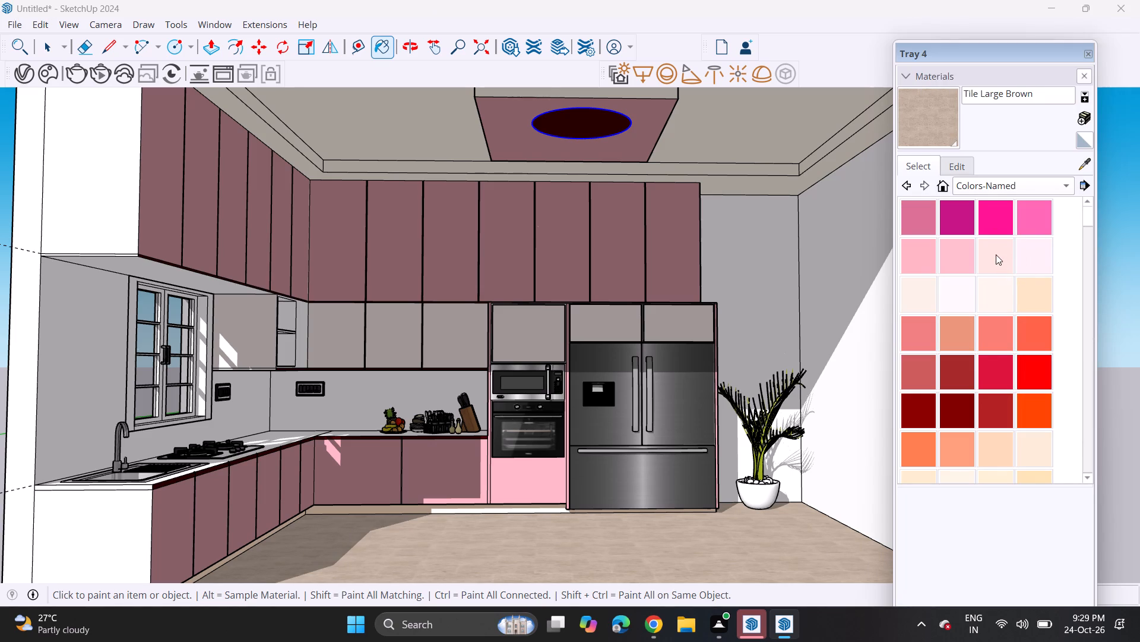
pyautogui.click(996, 254)
pyautogui.click(671, 328)
pyautogui.click(622, 329)
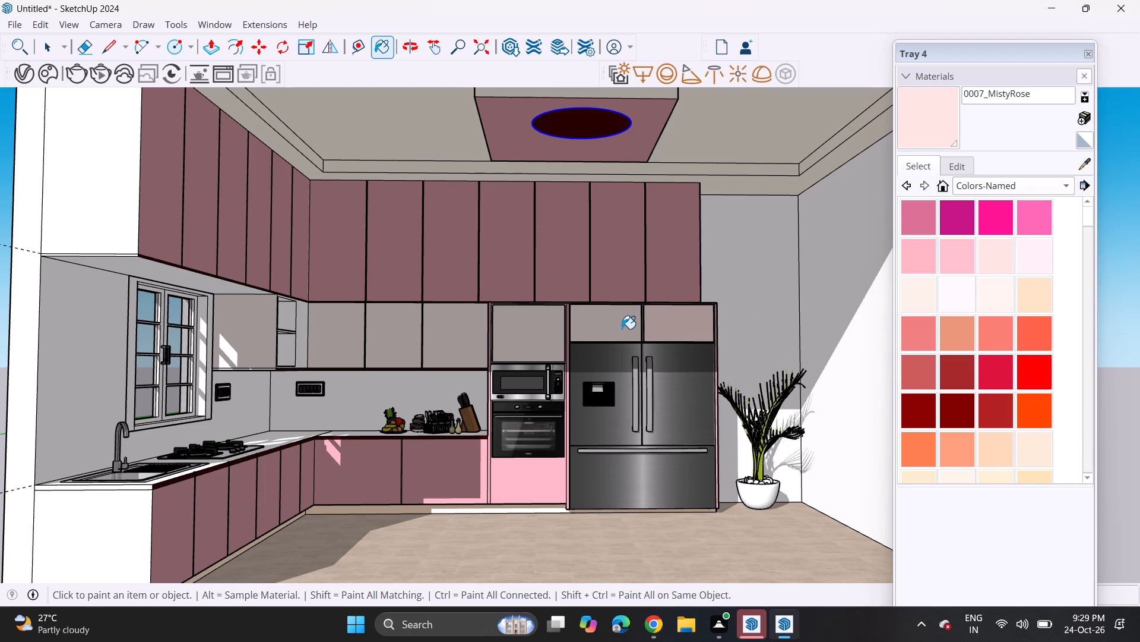
pyautogui.click(536, 334)
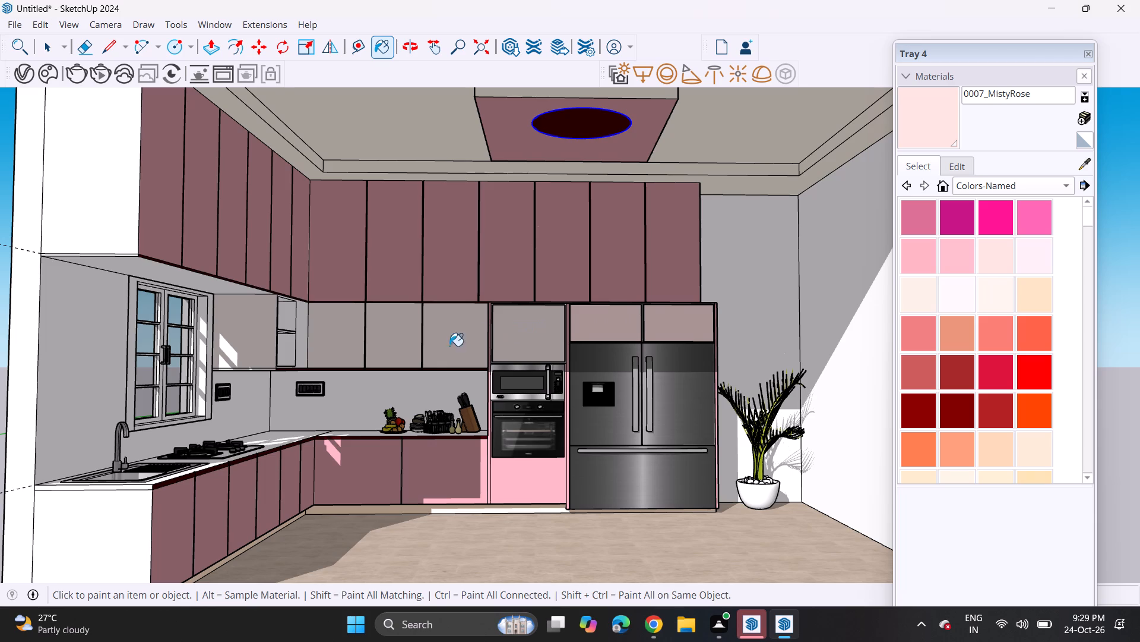
pyautogui.click(439, 342)
pyautogui.click(394, 342)
pyautogui.click(359, 341)
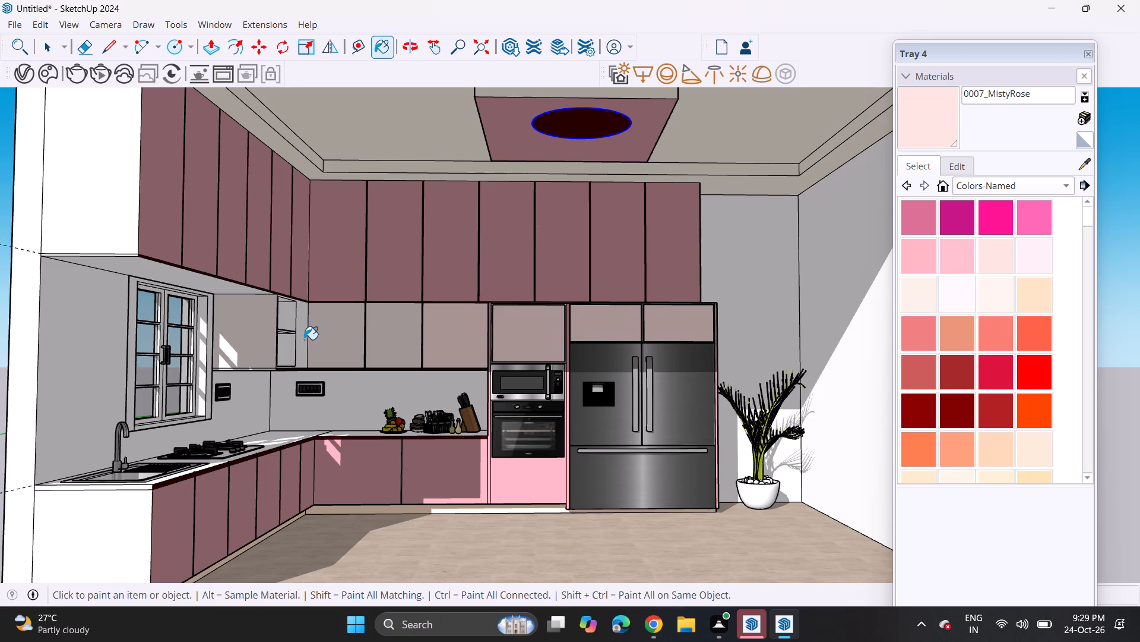
pyautogui.click(304, 339)
pyautogui.click(229, 339)
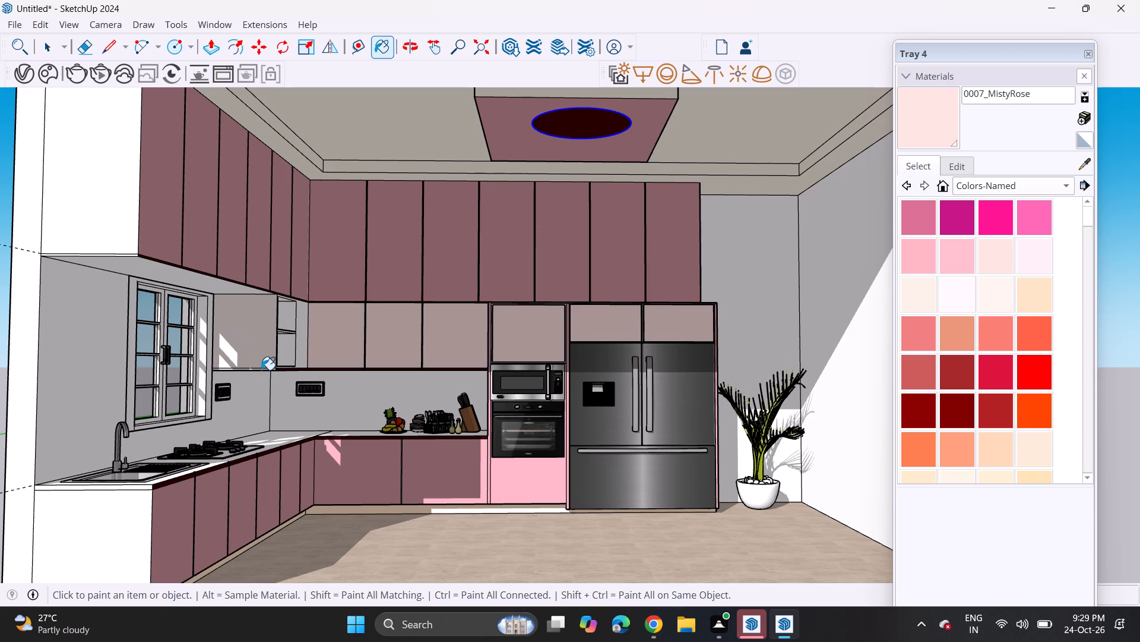
# Paint the open shelf unit beside the window, the upper cabinets' underside and their outer end panel with 0007_MistyRose.
pyautogui.click(262, 370)
pyautogui.click(285, 350)
pyautogui.click(283, 320)
pyautogui.click(179, 290)
pyautogui.click(176, 276)
pyautogui.click(96, 210)
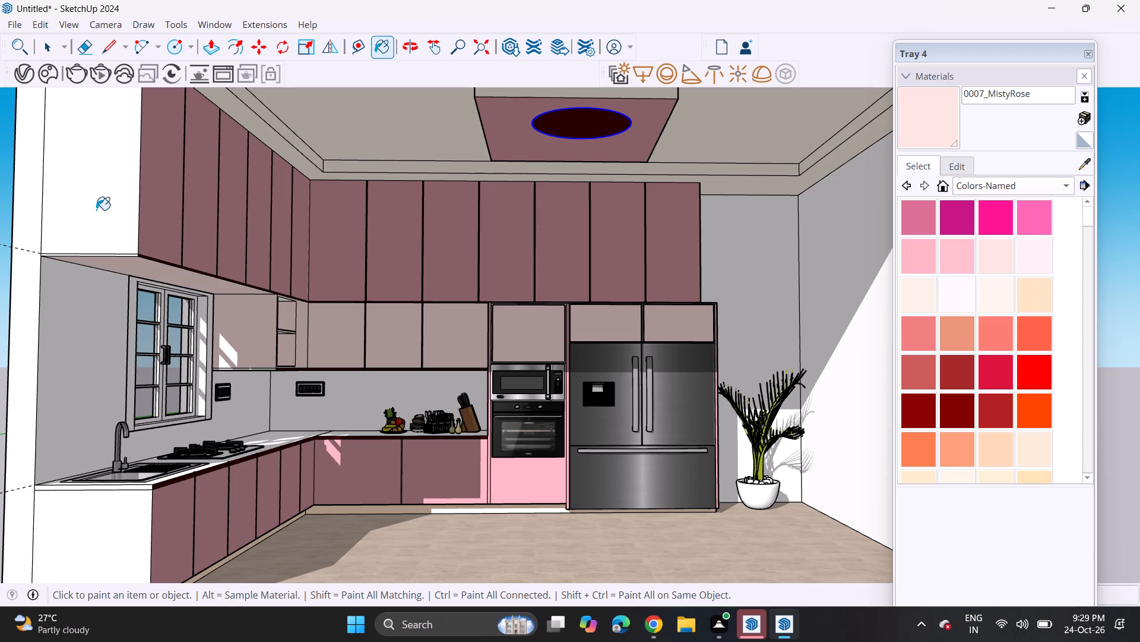
pyautogui.click(105, 218)
# Switch to Chrome and begin a new content search in 3D Warehouse.
pyautogui.click(651, 620)
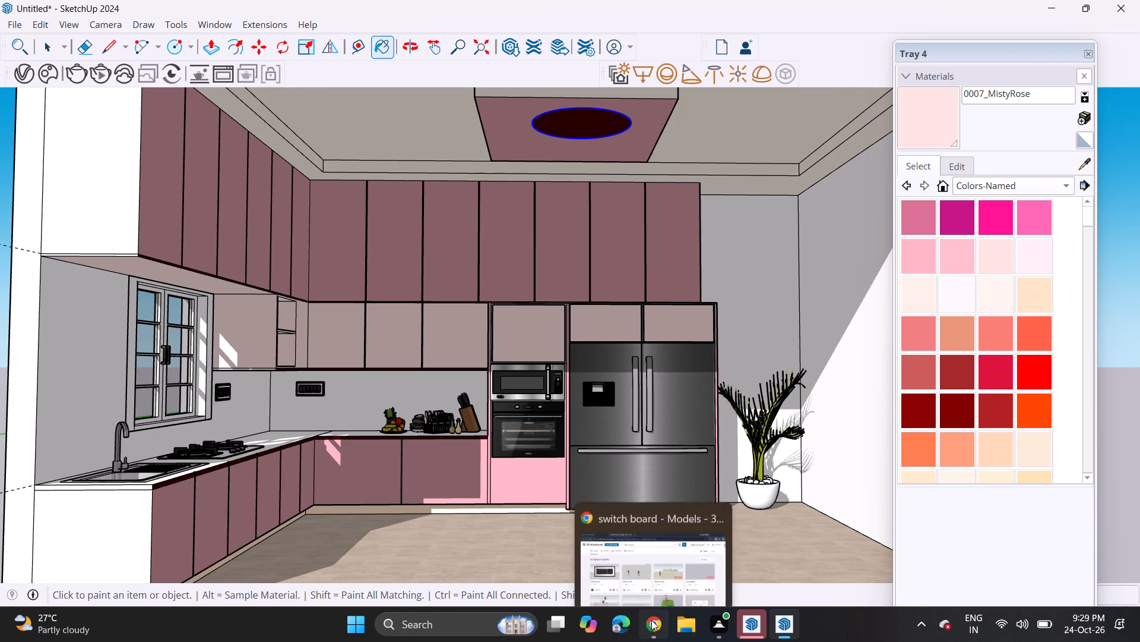
pyautogui.click(769, 95)
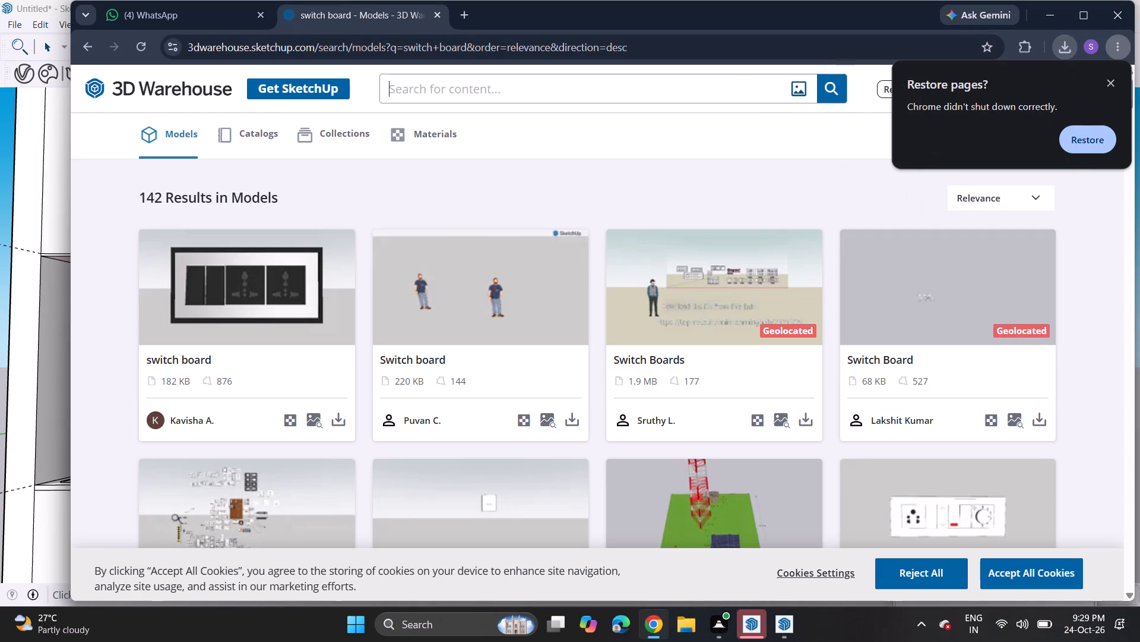
pyautogui.click(752, 89)
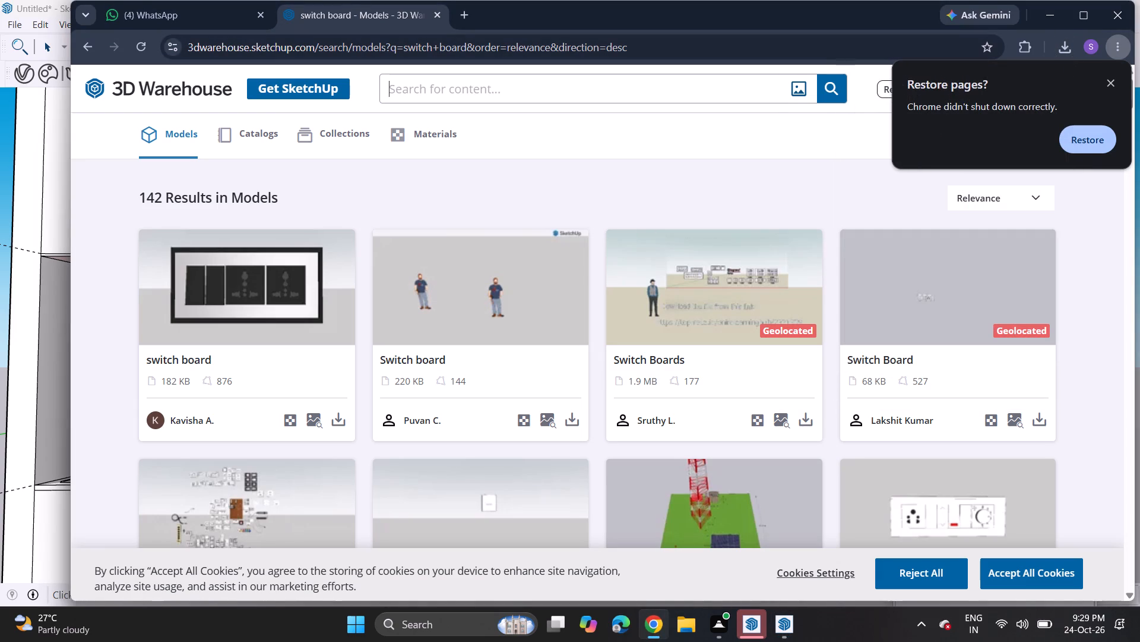
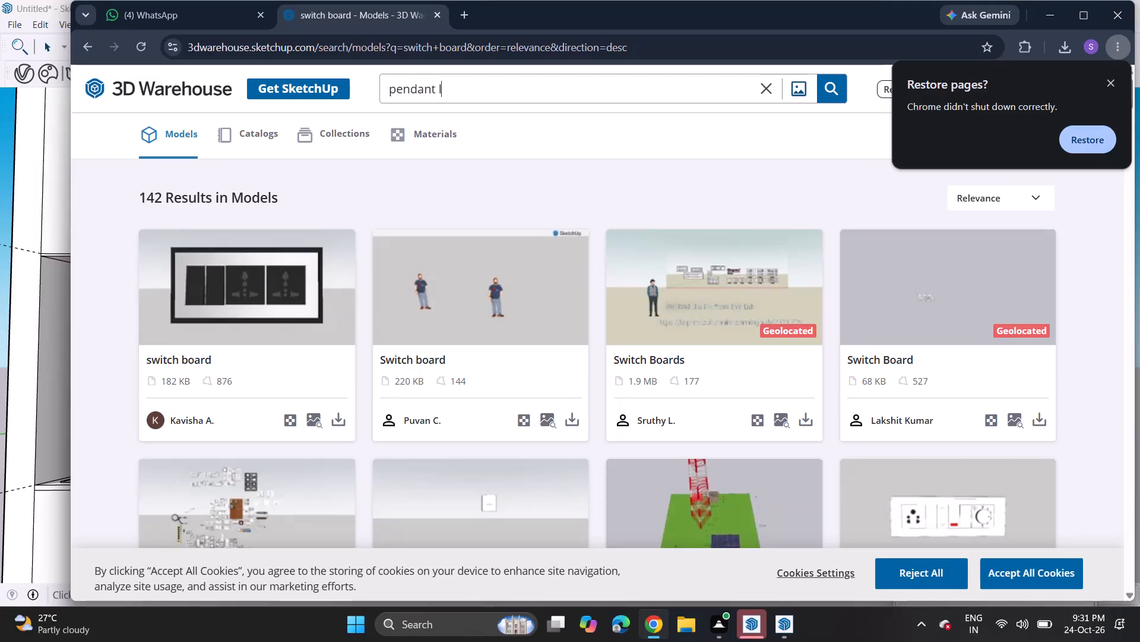
# Search 3D Warehouse for pendant lamp and download the 18 MB lamp with stacked gold rings as a SketchUp file.
pyautogui.press('Return')
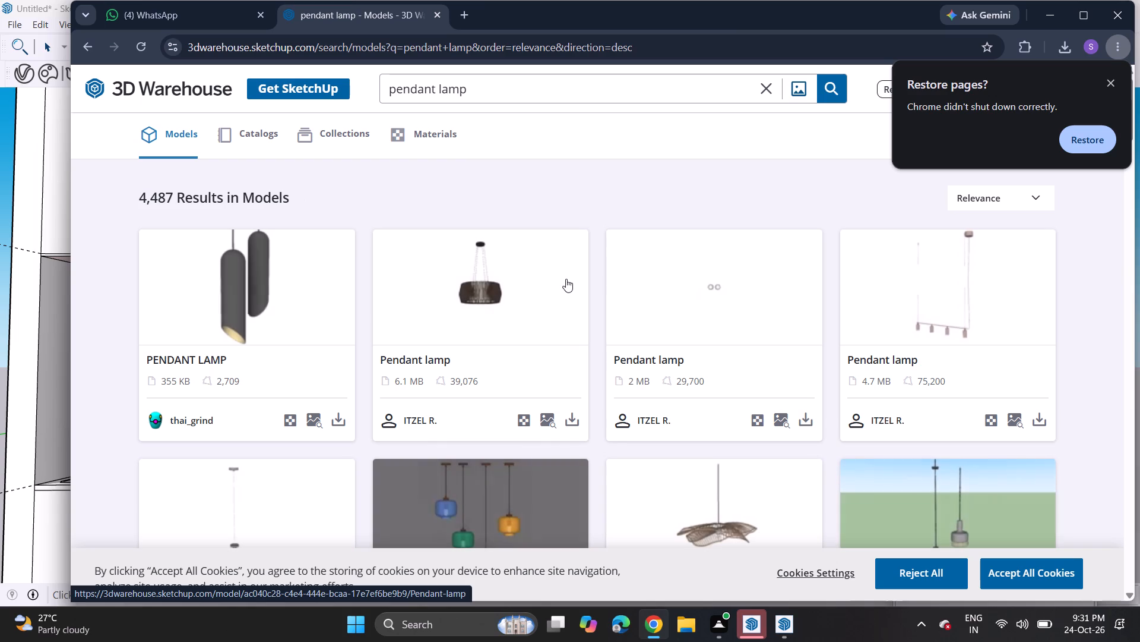
pyautogui.scroll(-2, 430, 369)
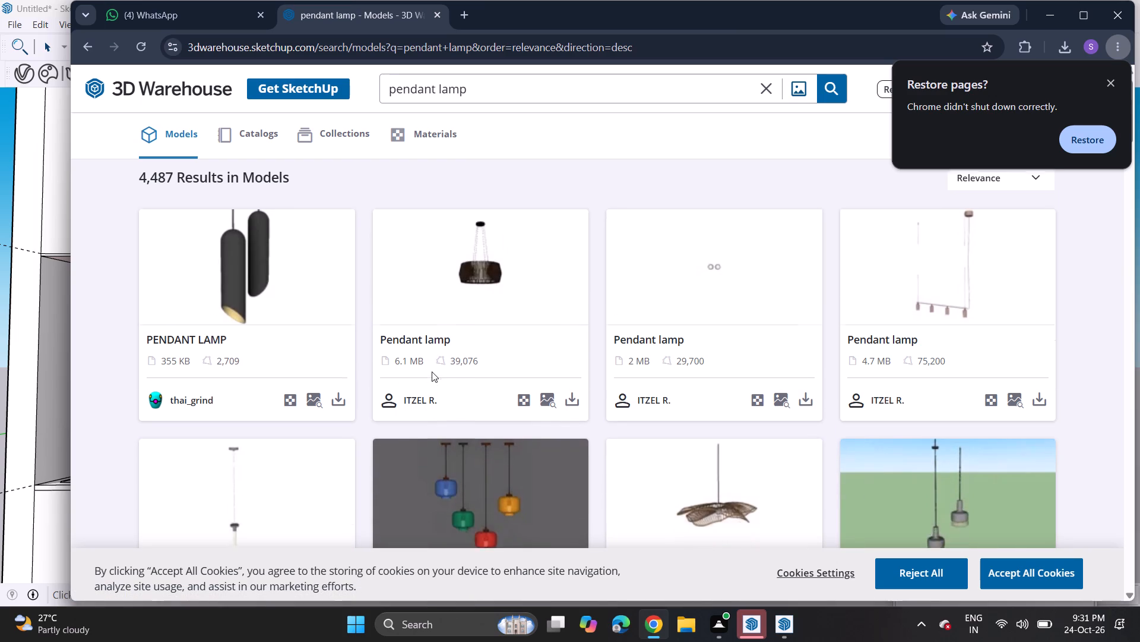
pyautogui.scroll(-1, 432, 372)
pyautogui.scroll(-3, 501, 370)
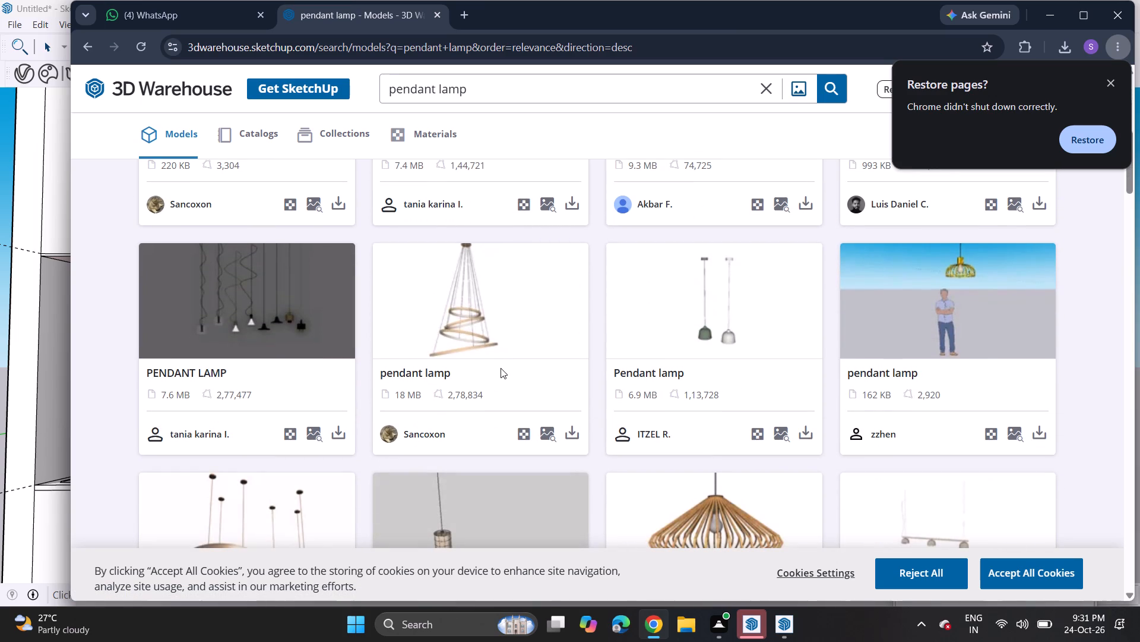
pyautogui.scroll(-1, 501, 369)
pyautogui.click(569, 359)
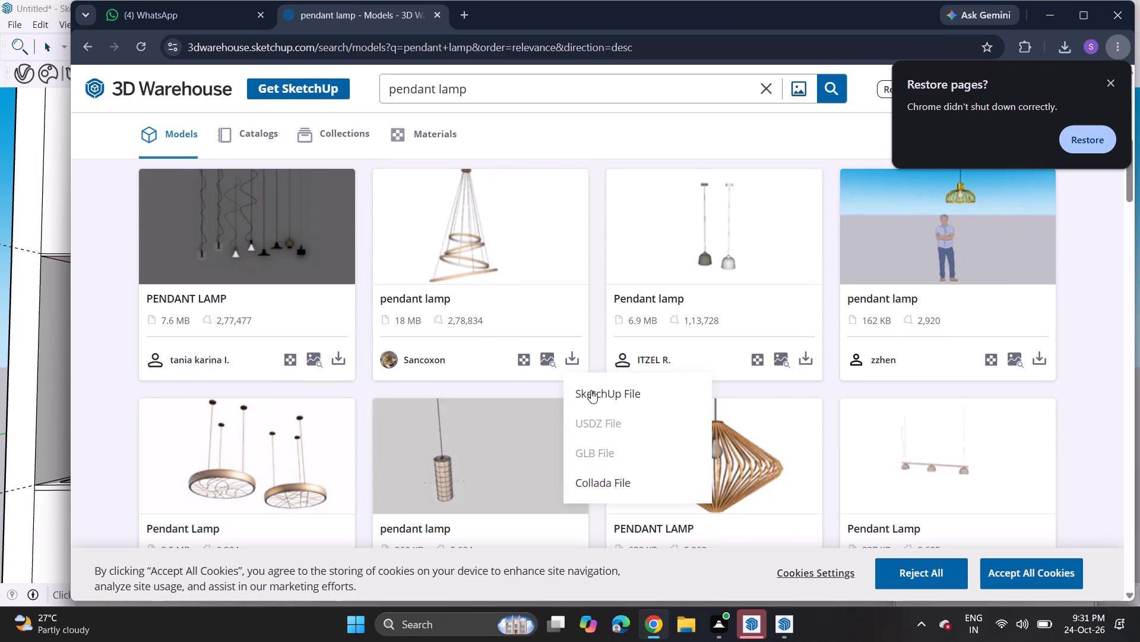
pyautogui.click(591, 394)
# Download the 6.8 MB pendant lamp with three black cage globes as a SketchUp file.
pyautogui.scroll(-8, 547, 395)
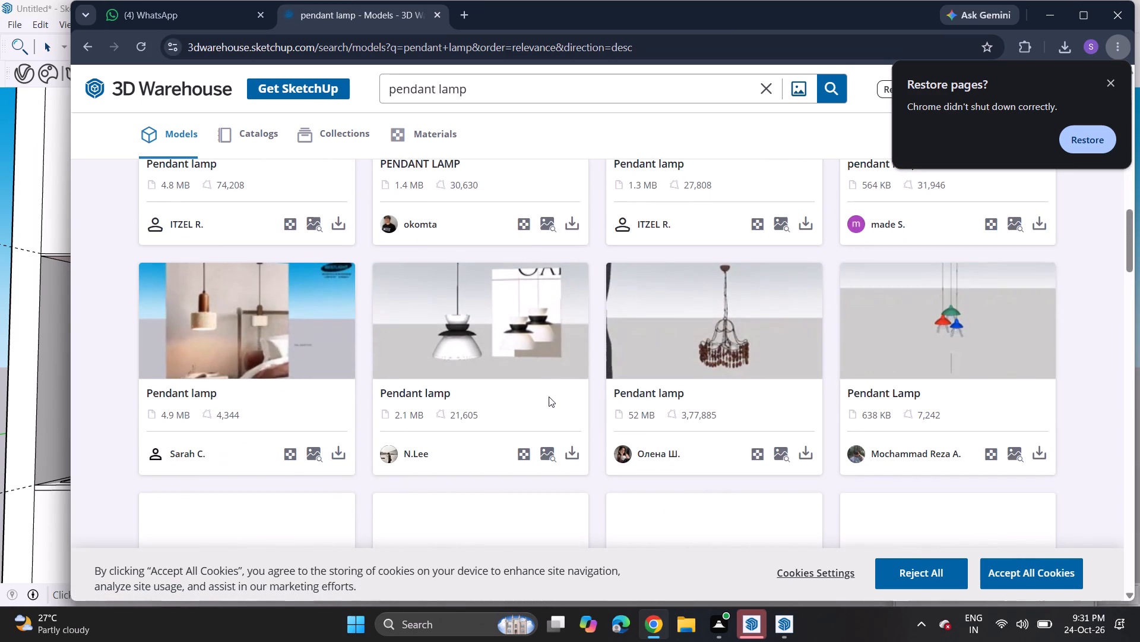
pyautogui.scroll(-4, 549, 396)
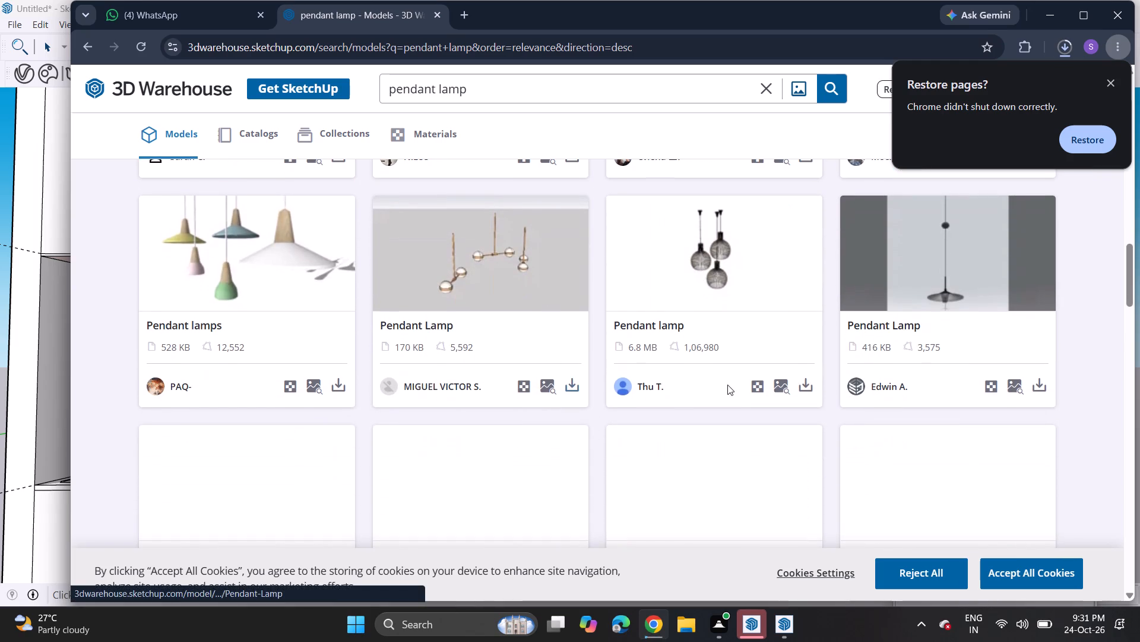
pyautogui.click(799, 385)
pyautogui.click(826, 427)
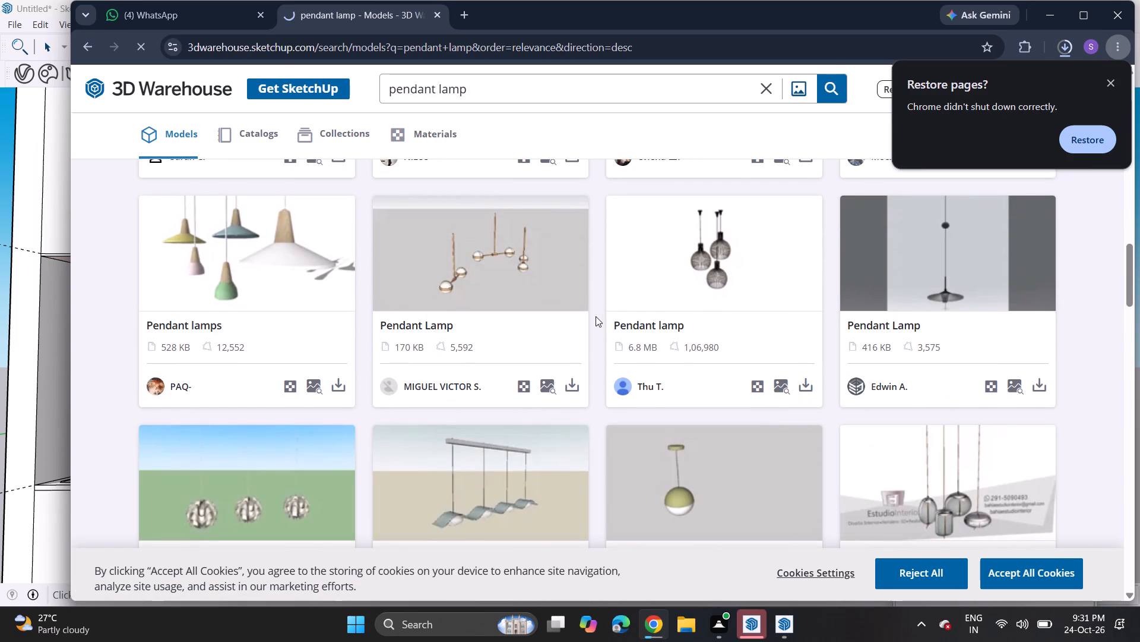
# Look through the remaining loaded pendant lamp models for further suitable designs.
pyautogui.scroll(-6, 596, 316)
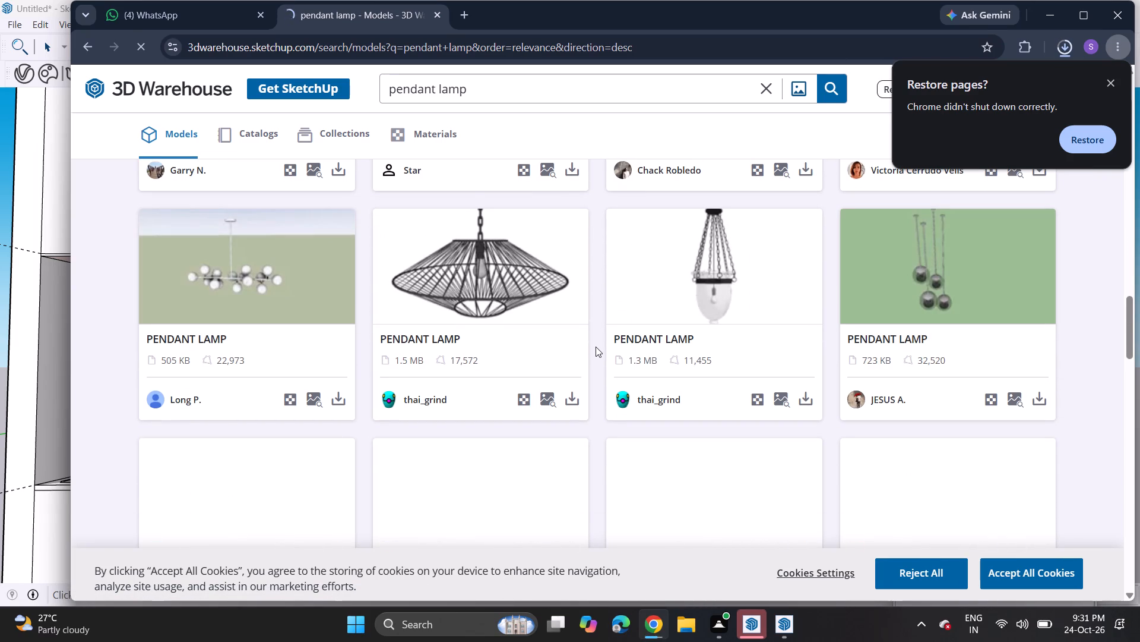
pyautogui.scroll(-3, 596, 347)
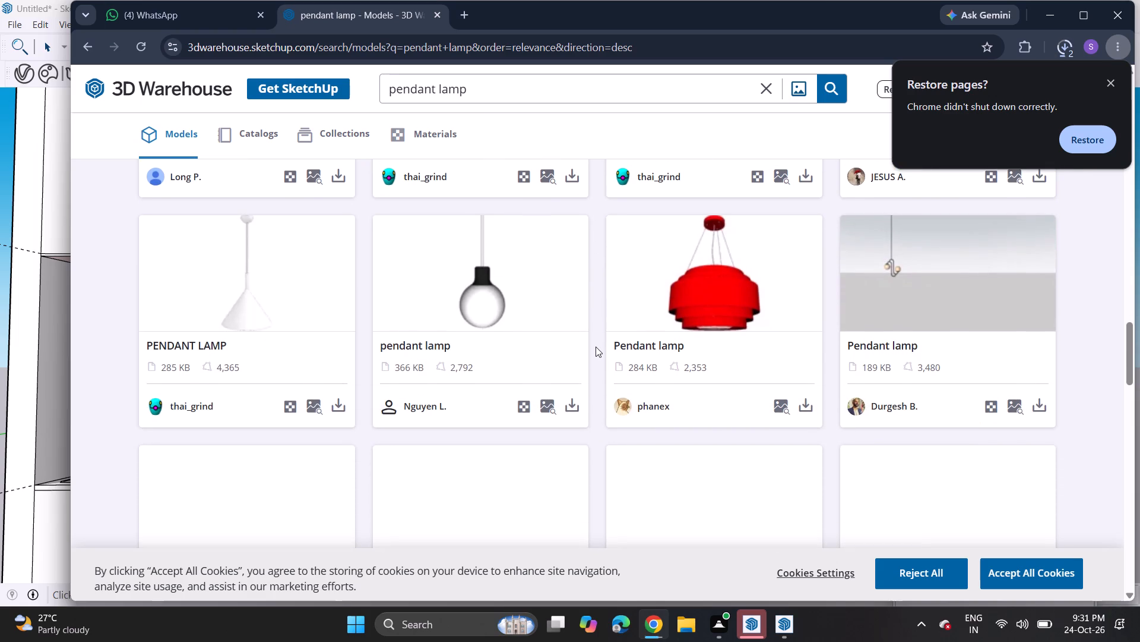
pyautogui.scroll(-5, 596, 347)
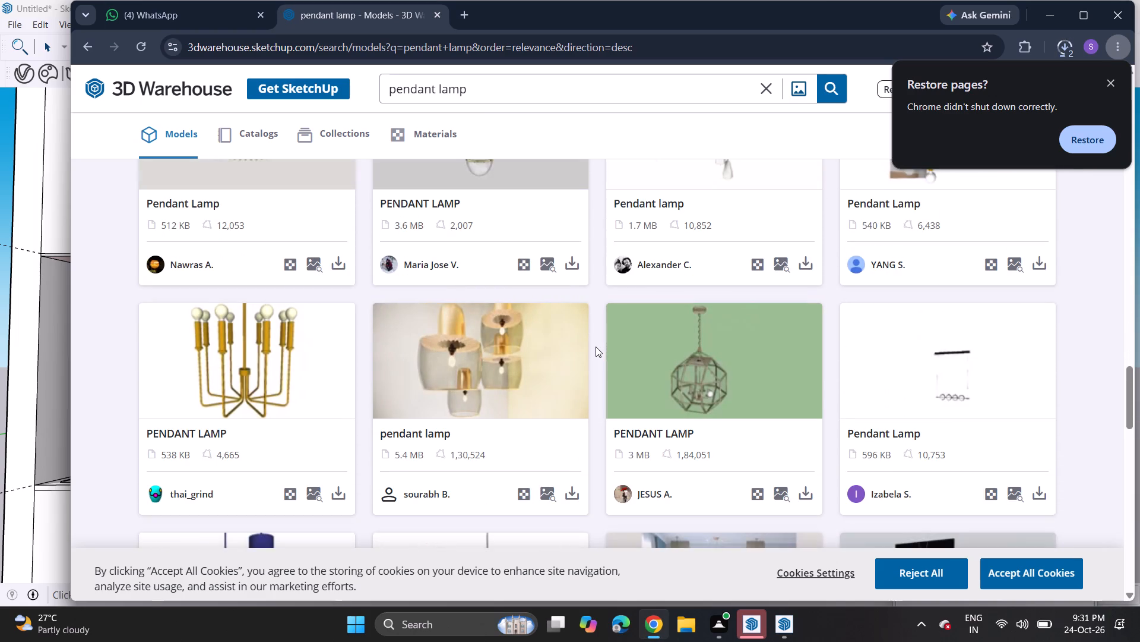
pyautogui.scroll(-5, 596, 347)
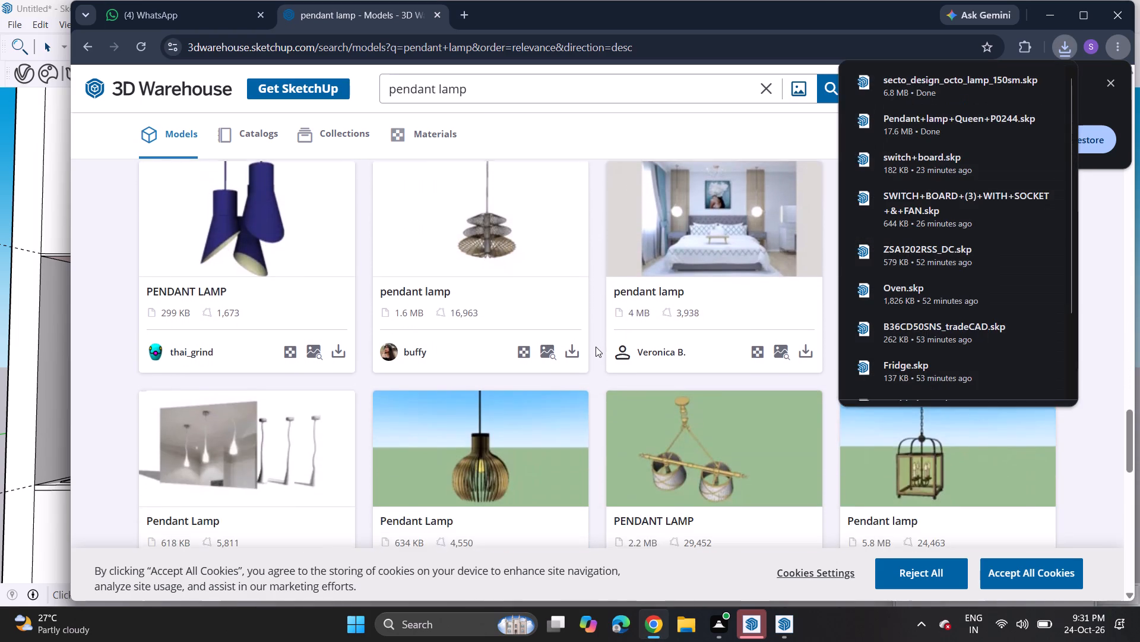
pyautogui.scroll(-5, 596, 347)
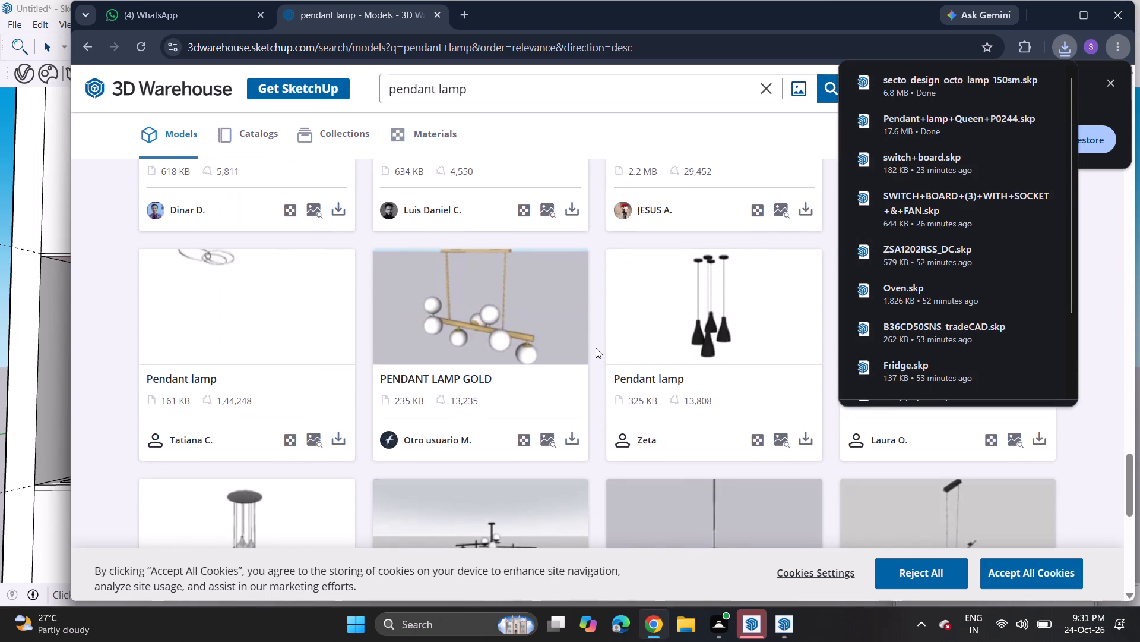
pyautogui.scroll(-4, 596, 348)
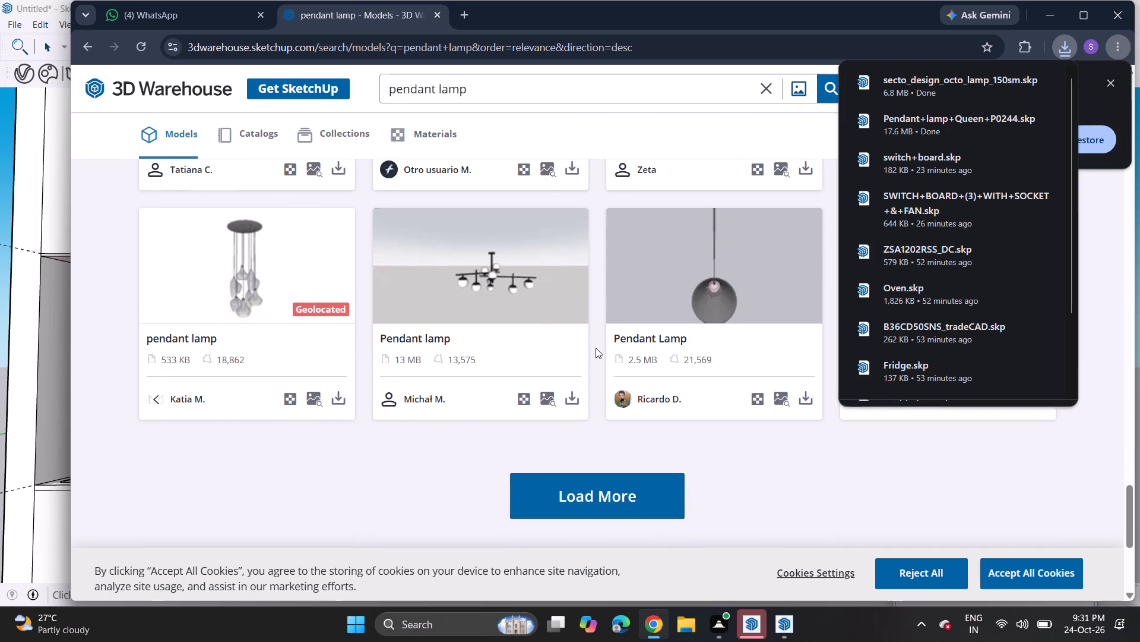
# Load more pendant lamp results and examine the additional models.
pyautogui.click(612, 474)
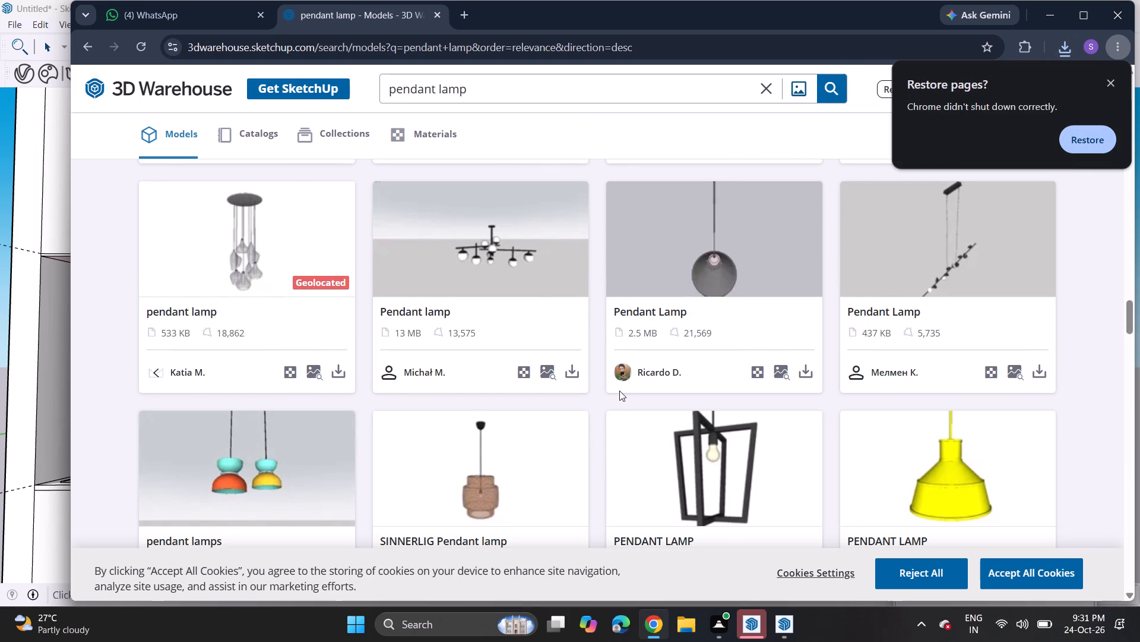
pyautogui.scroll(-4, 619, 391)
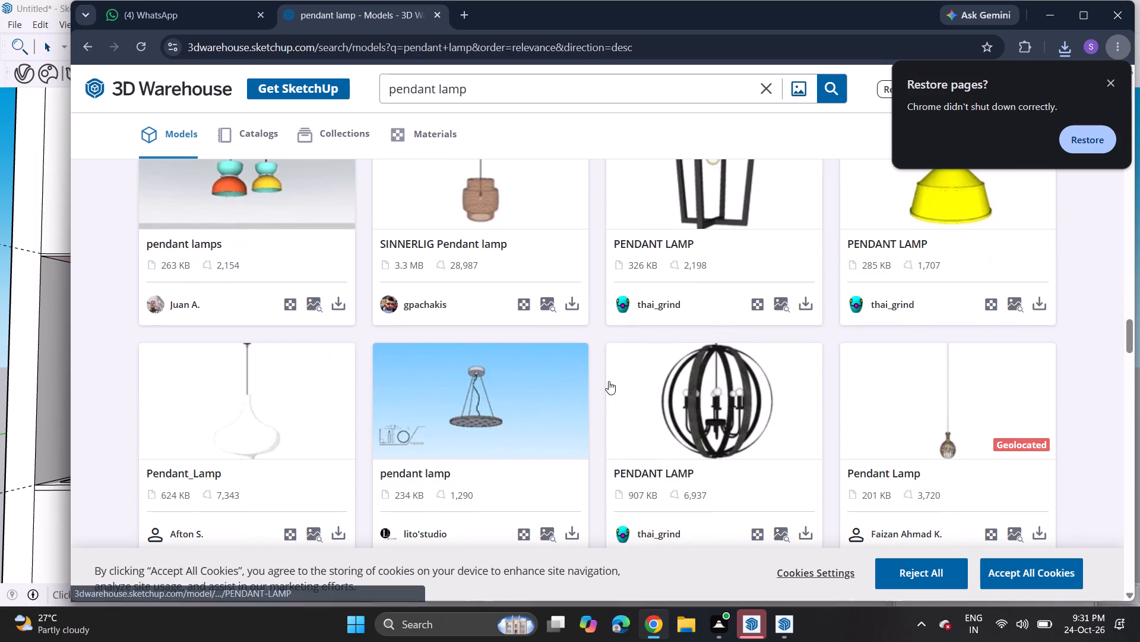
pyautogui.scroll(-9, 609, 381)
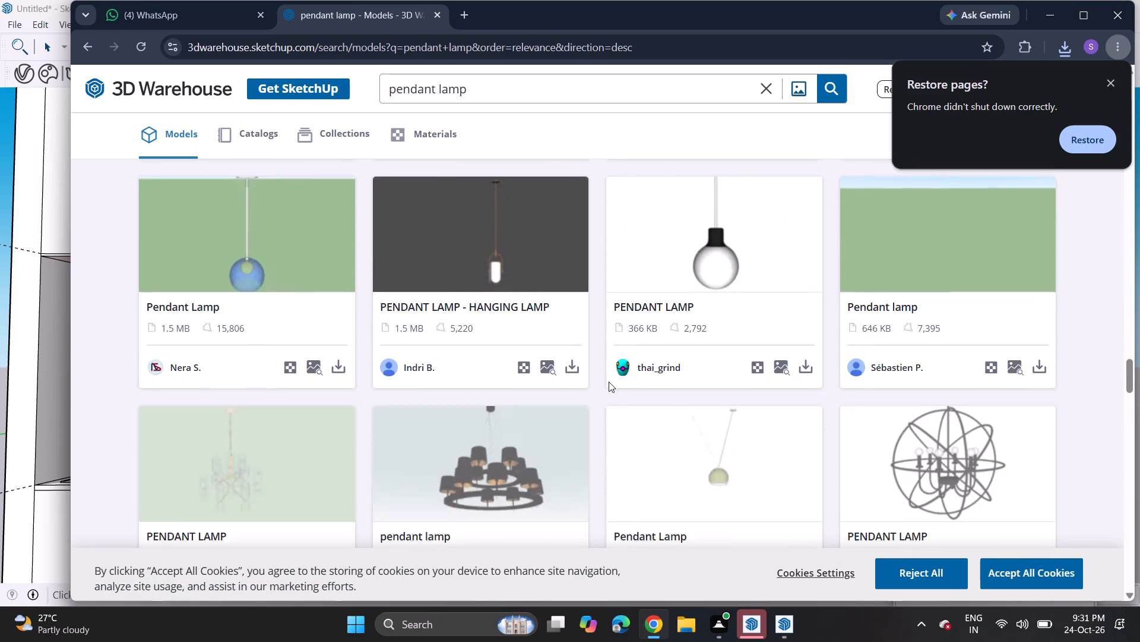
pyautogui.scroll(-2, 609, 382)
pyautogui.scroll(1, 609, 382)
pyautogui.scroll(-2, 609, 382)
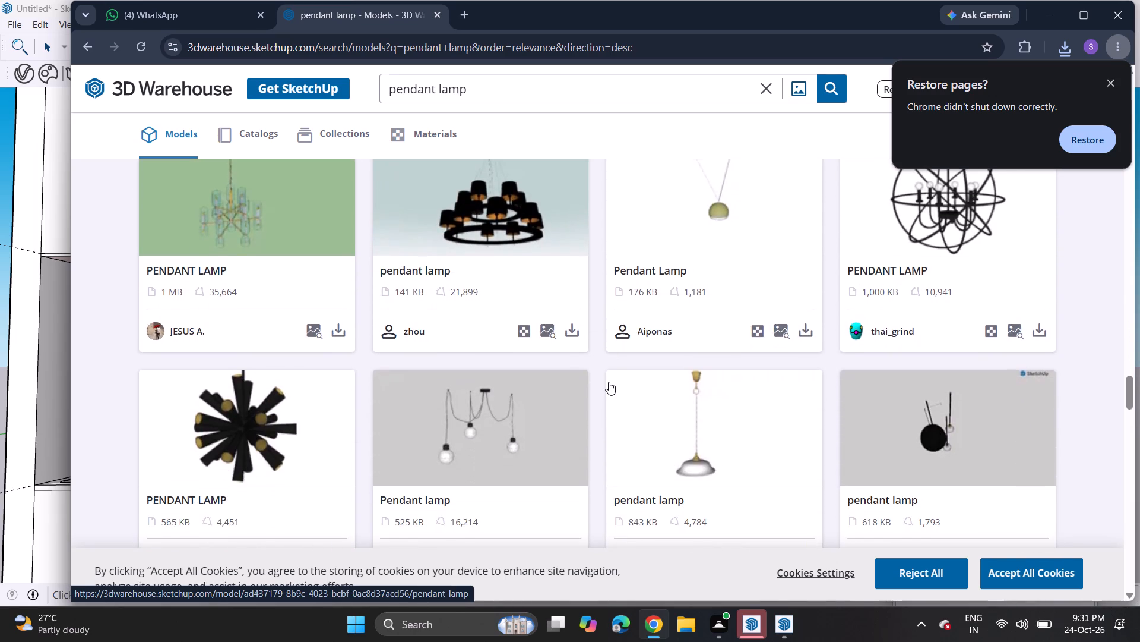
pyautogui.scroll(-7, 609, 382)
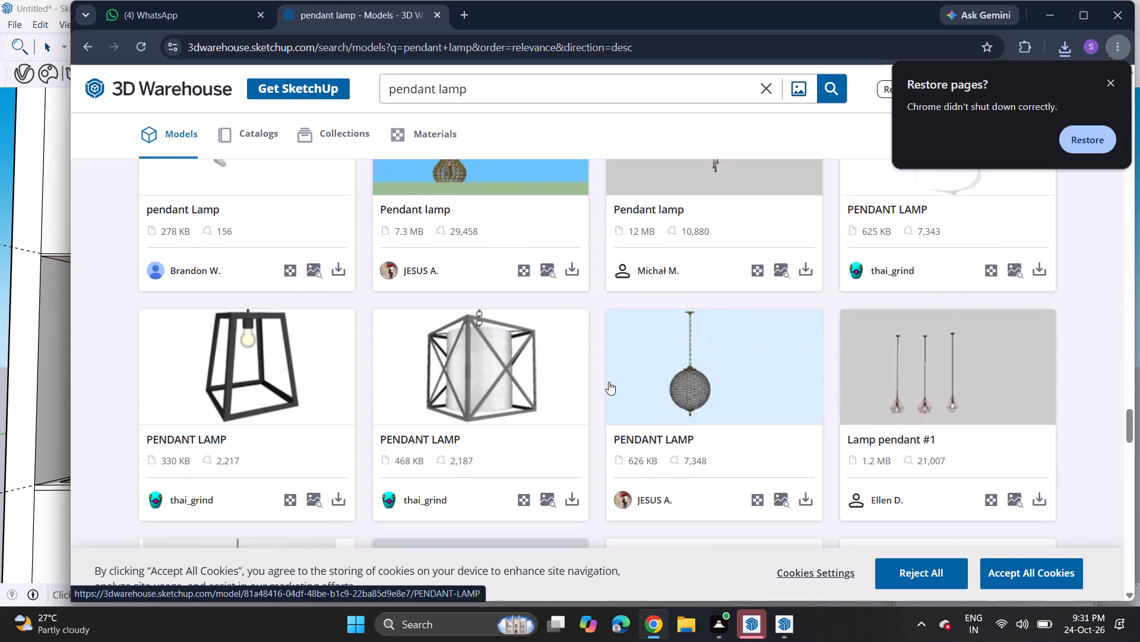
pyautogui.scroll(-3, 609, 382)
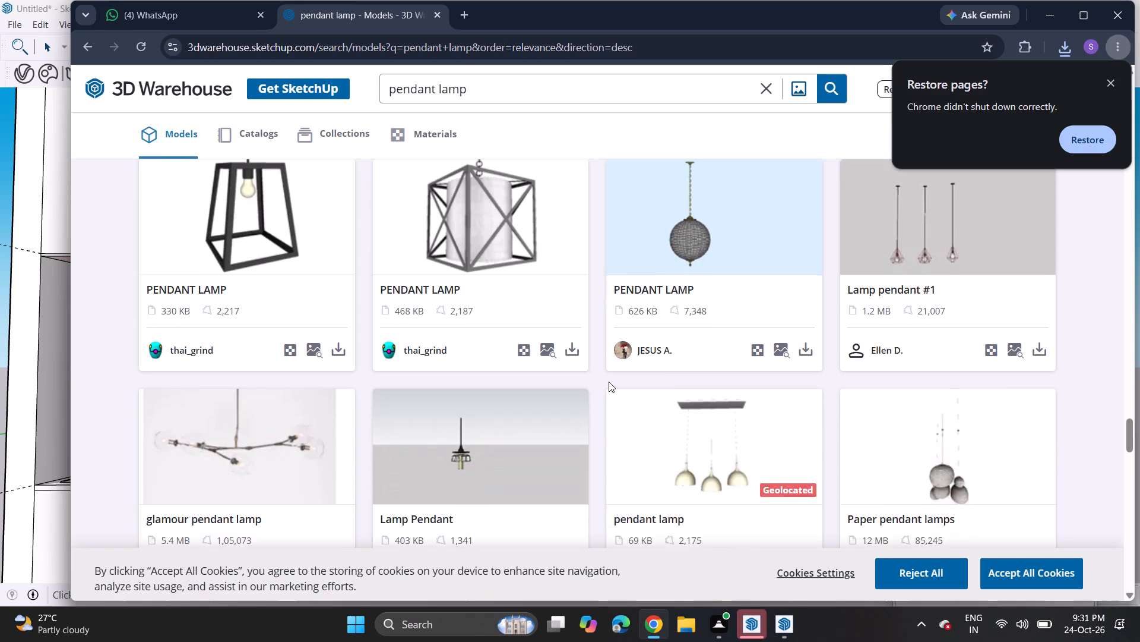
pyautogui.scroll(-12, 609, 382)
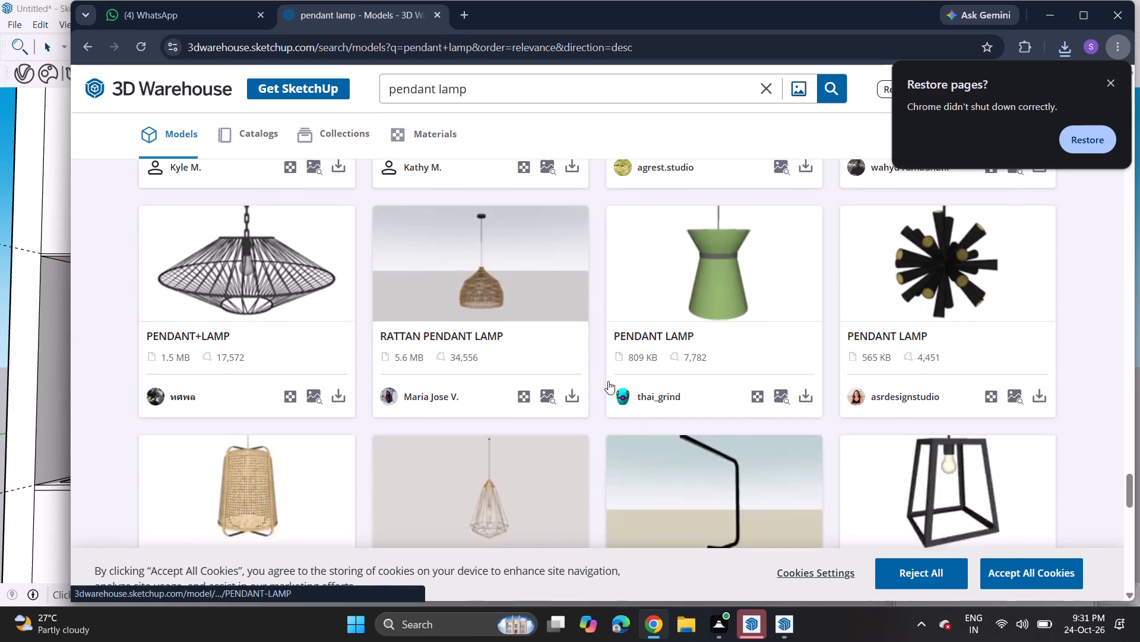
pyautogui.scroll(-6, 608, 381)
pyautogui.scroll(1, 608, 381)
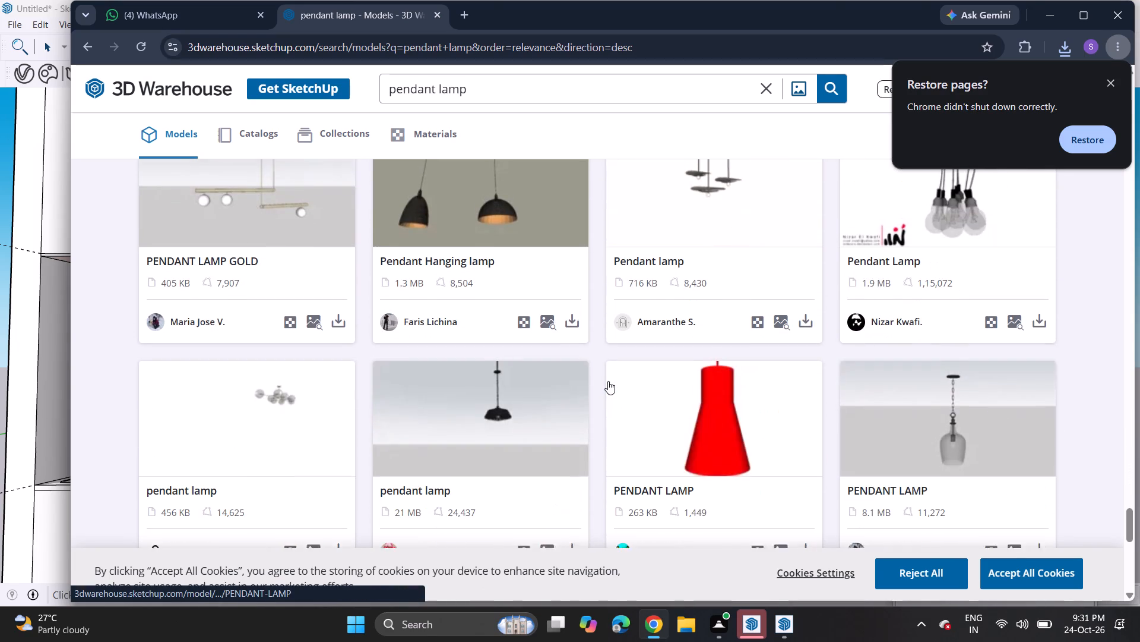
pyautogui.scroll(3, 608, 381)
pyautogui.scroll(-9, 608, 381)
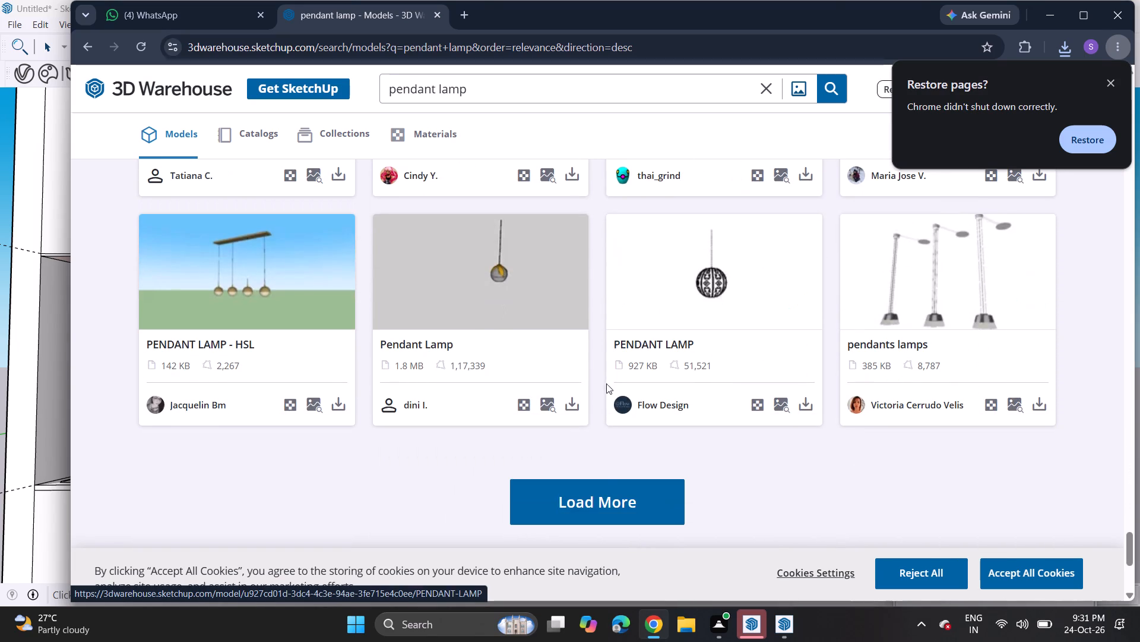
# Request another batch of pendant lamp results and review the models already listed.
pyautogui.click(603, 509)
pyautogui.scroll(-6, 600, 373)
pyautogui.scroll(6, 600, 373)
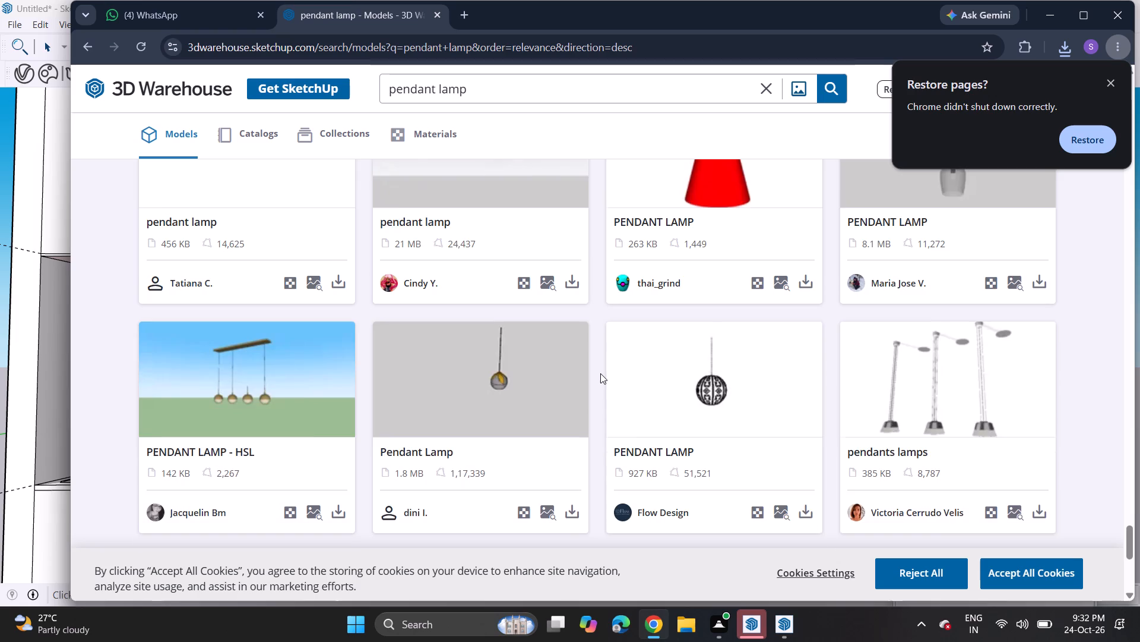
pyautogui.scroll(14, 600, 373)
pyautogui.scroll(-1, 600, 370)
pyautogui.scroll(6, 600, 370)
pyautogui.scroll(-1, 600, 369)
pyautogui.scroll(7, 600, 369)
pyautogui.scroll(-1, 600, 369)
pyautogui.scroll(12, 600, 369)
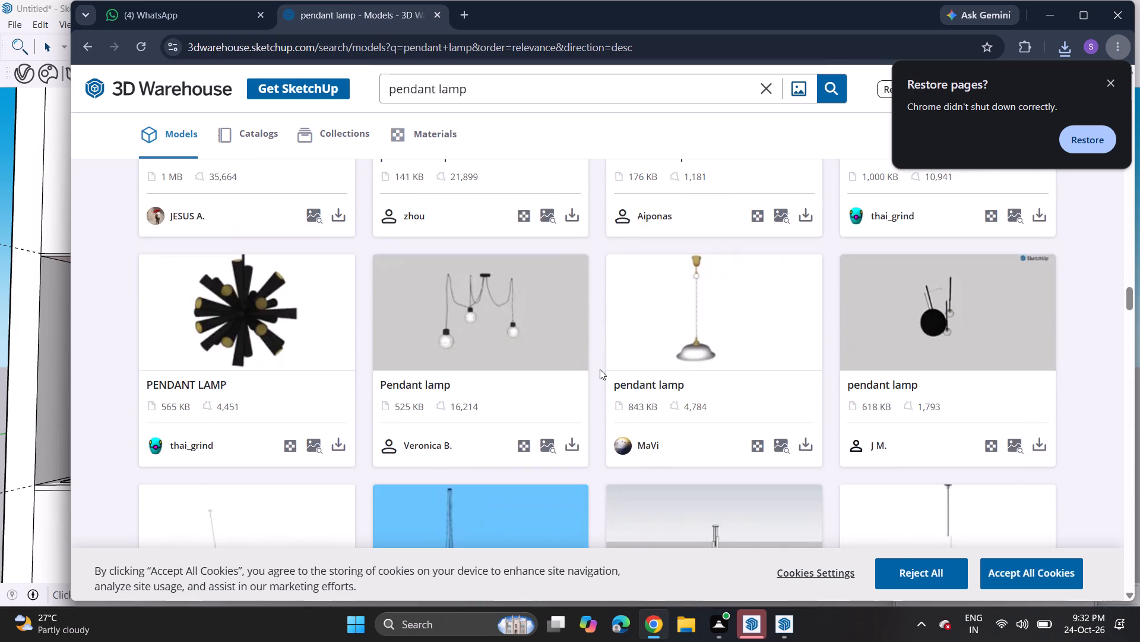
pyautogui.scroll(16, 600, 369)
pyautogui.scroll(16, 600, 369)
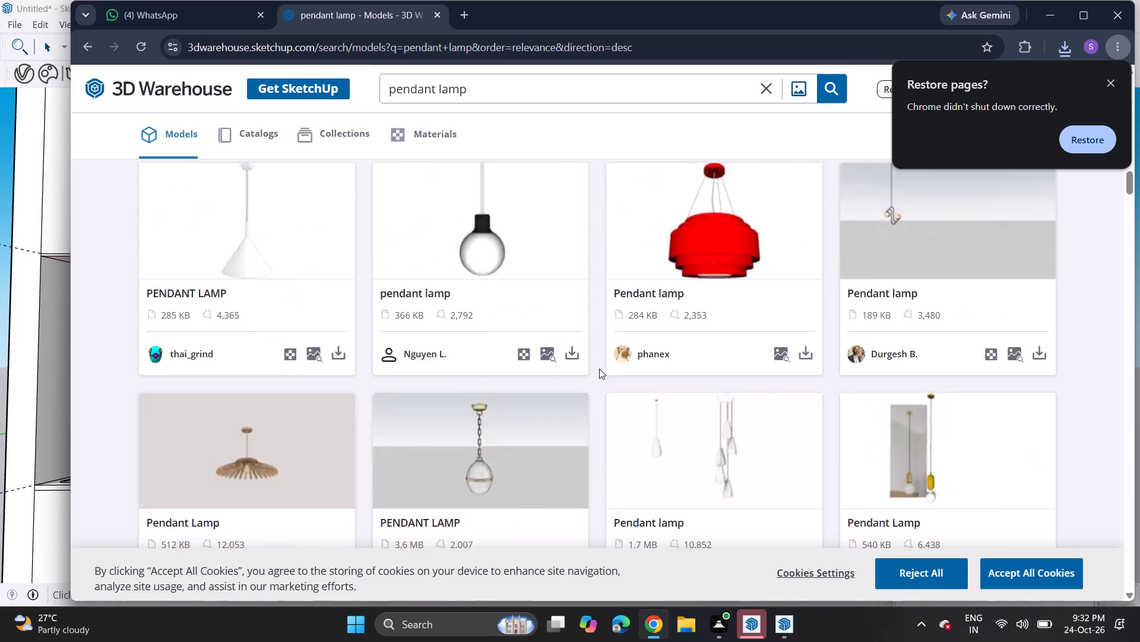
pyautogui.scroll(17, 599, 369)
pyautogui.scroll(-1, 599, 369)
pyautogui.scroll(15, 599, 369)
pyautogui.scroll(-1, 599, 369)
pyautogui.scroll(1, 599, 369)
# Switch to SketchUp, start importing a model, and look through the Downloads folder for the downloaded pendant lamp.
pyautogui.click(775, 617)
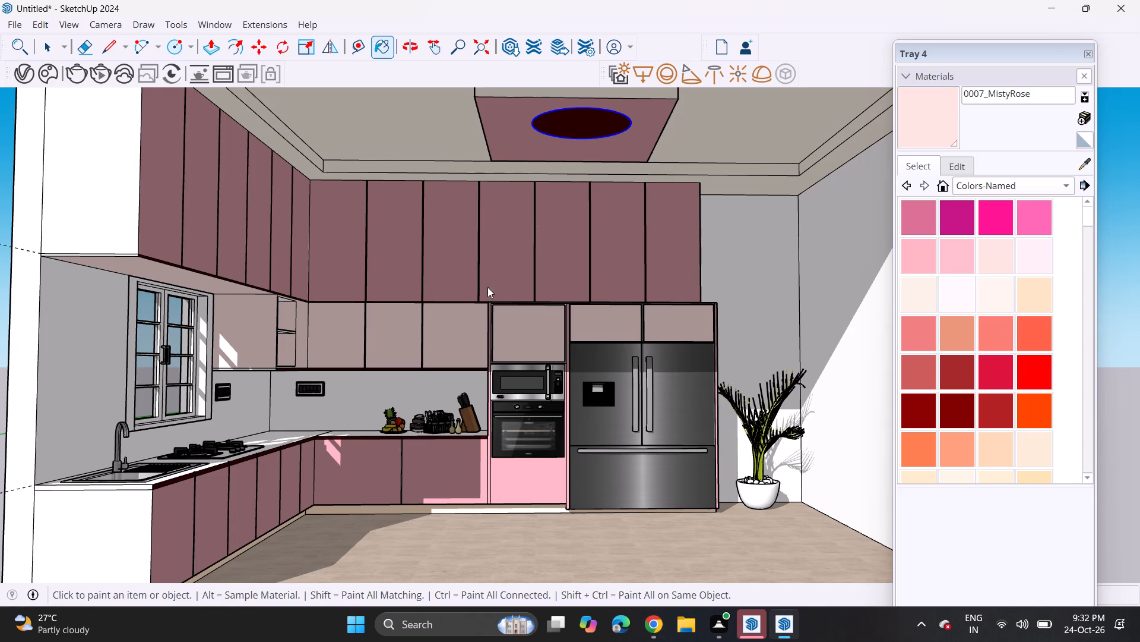
pyautogui.click(19, 27)
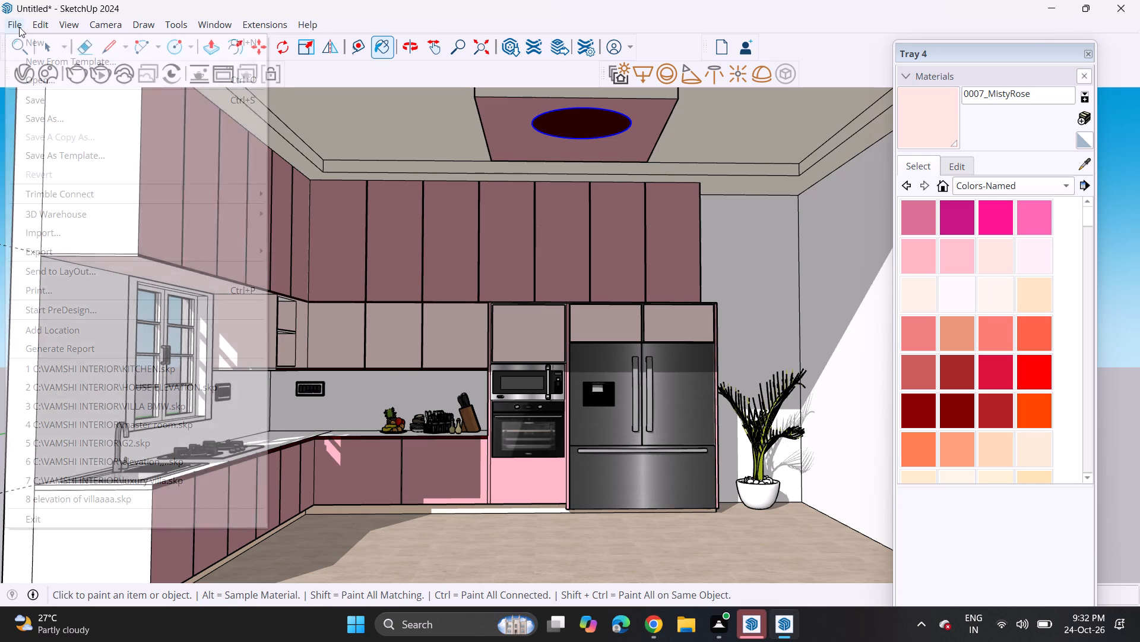
pyautogui.click(61, 231)
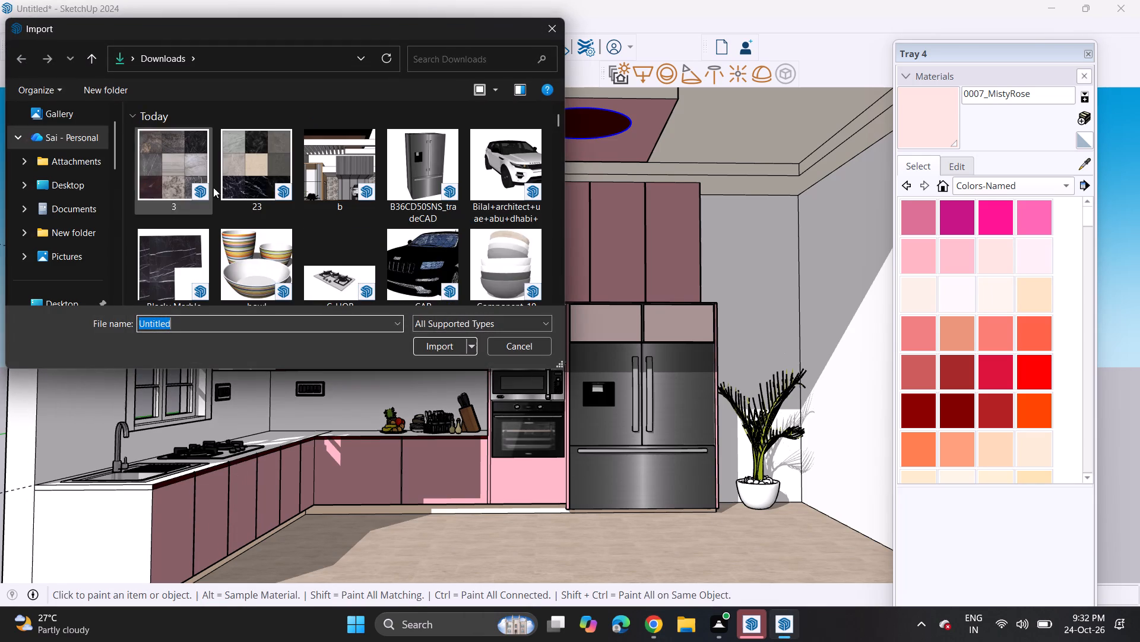
pyautogui.scroll(-4, 273, 187)
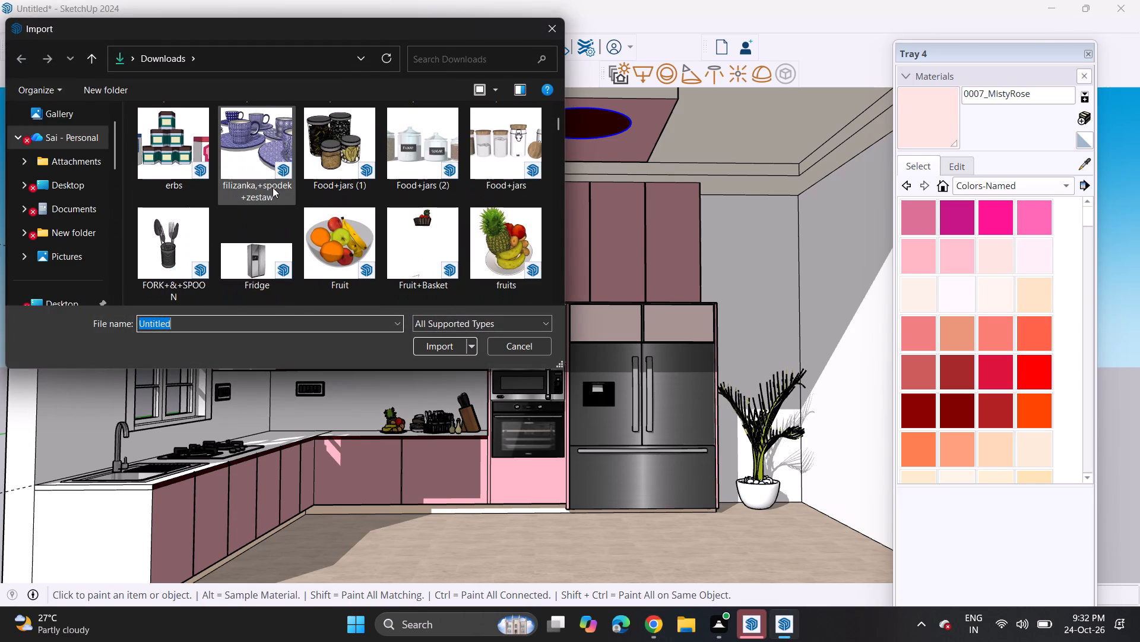
pyautogui.scroll(-5, 273, 187)
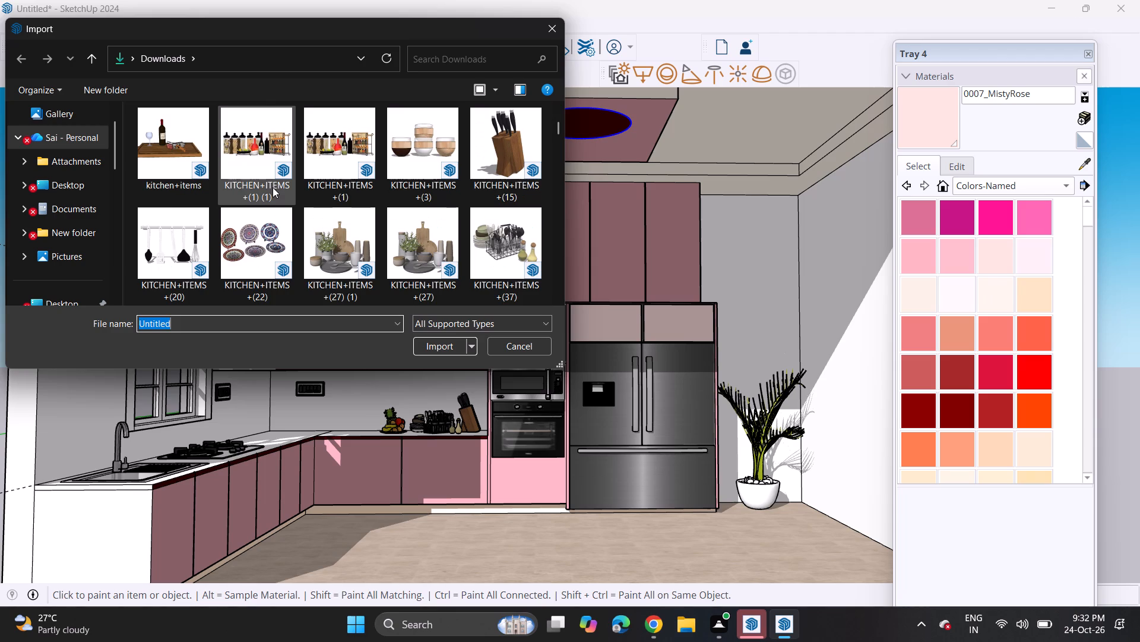
pyautogui.scroll(-3, 273, 187)
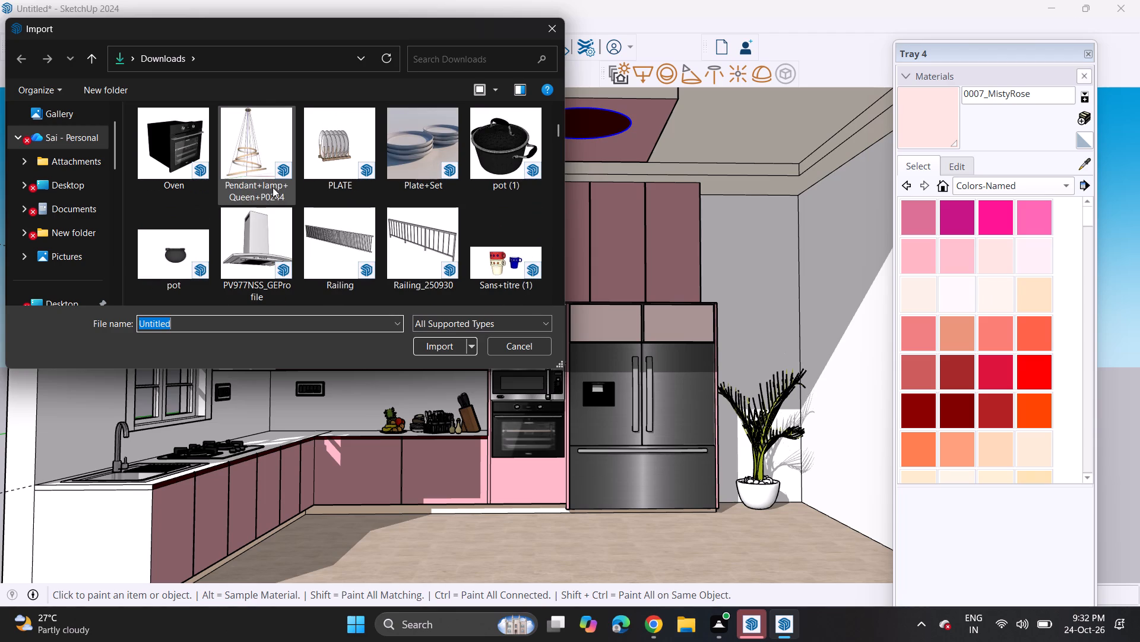
pyautogui.scroll(-4, 273, 187)
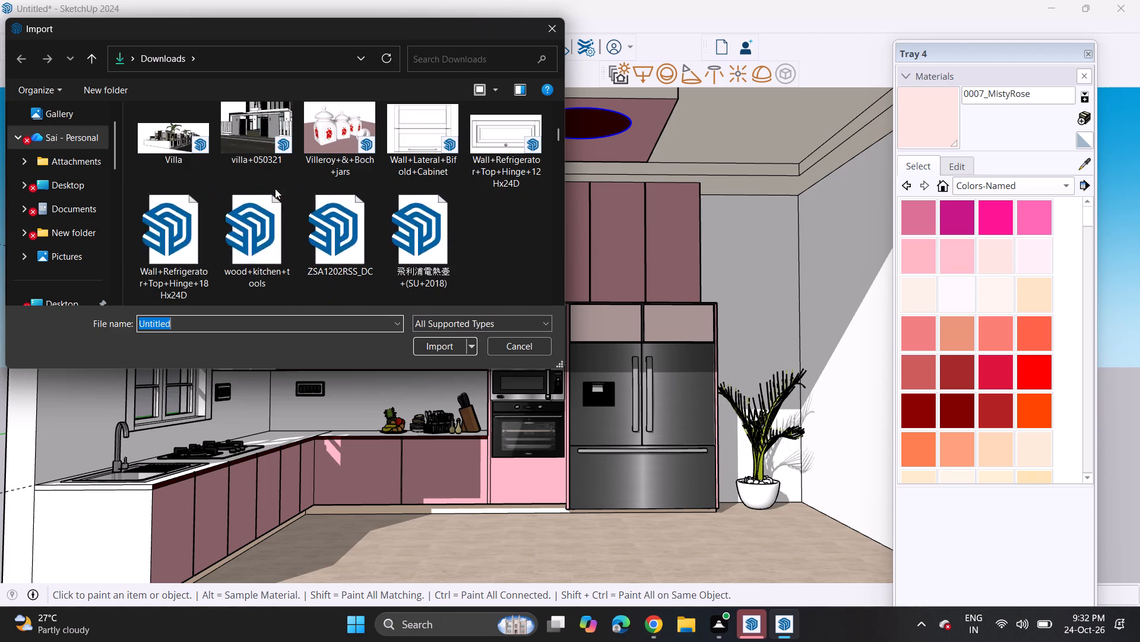
pyautogui.scroll(2, 276, 198)
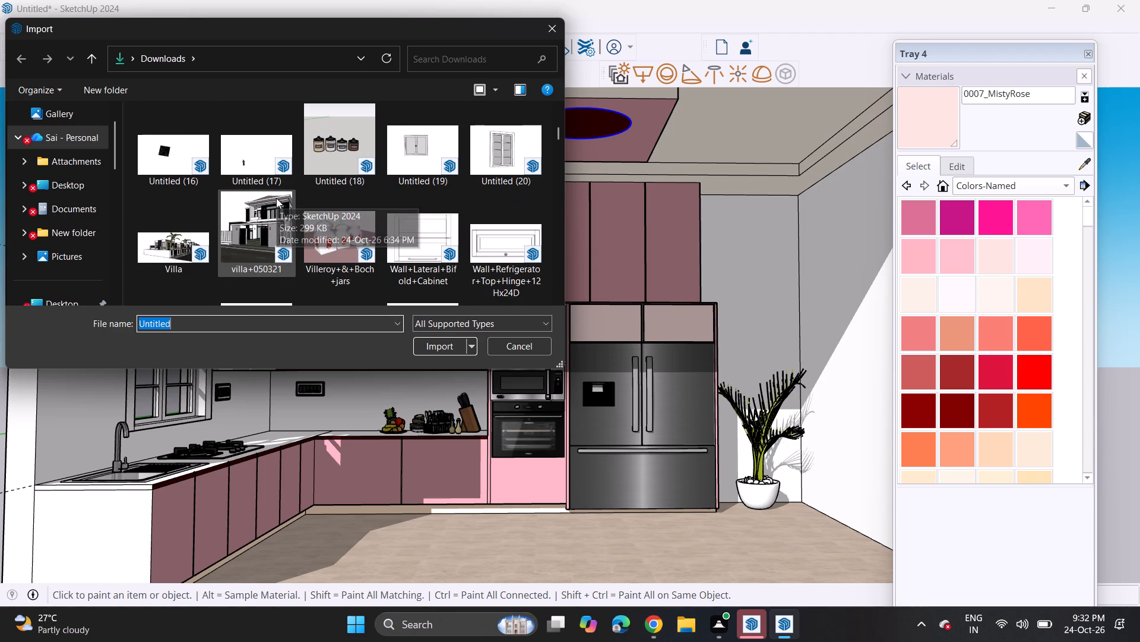
pyautogui.scroll(-3, 276, 198)
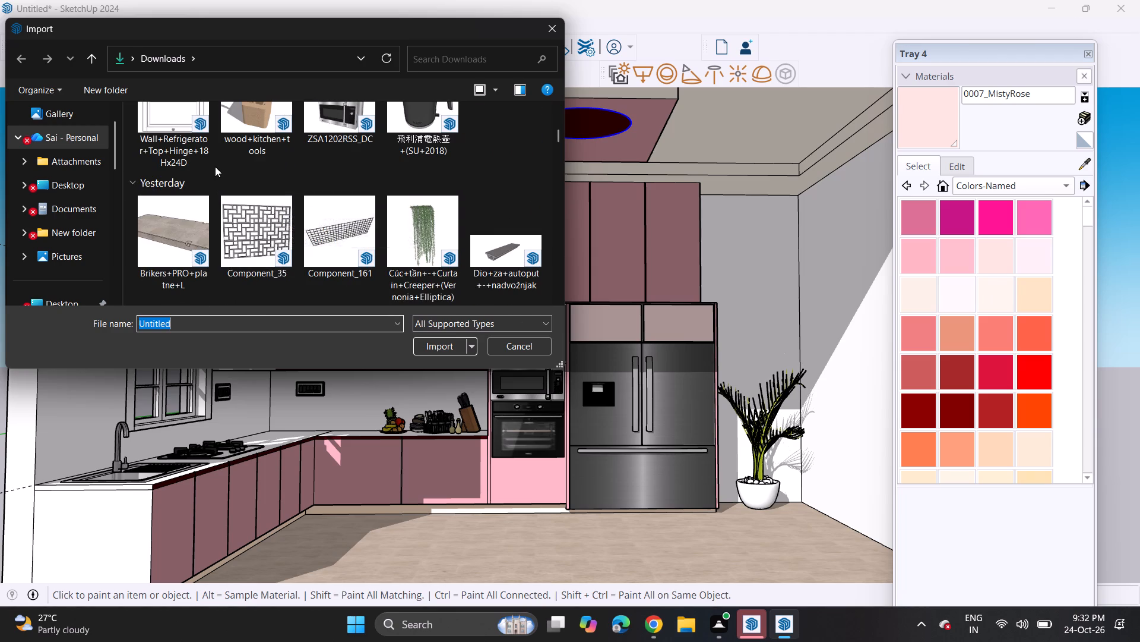
pyautogui.scroll(-3, 215, 168)
pyautogui.scroll(6, 215, 168)
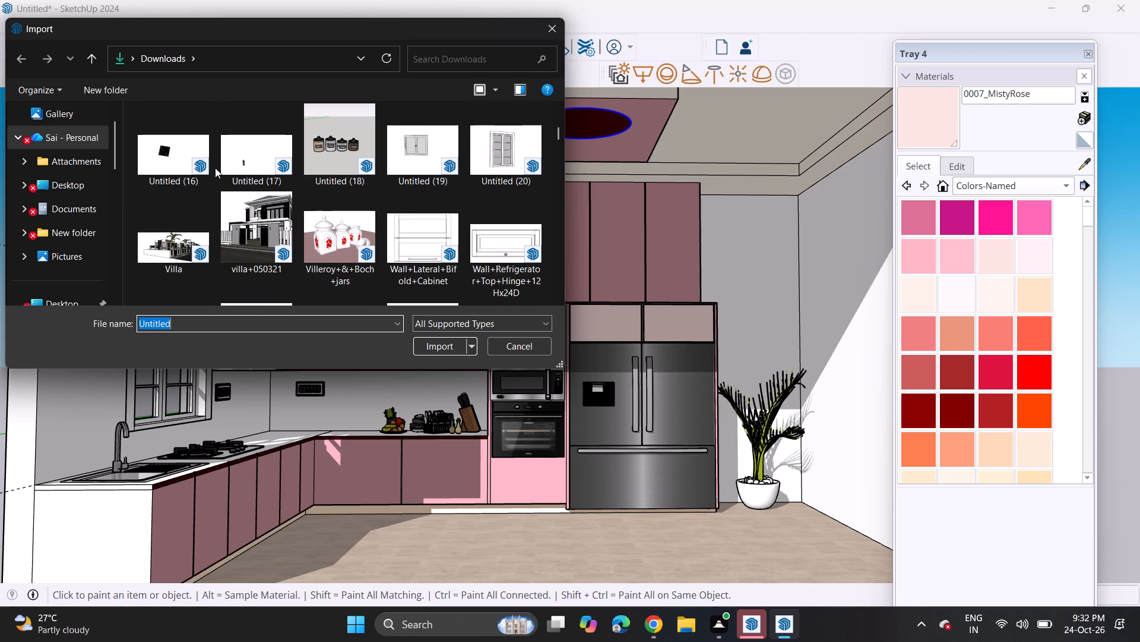
pyautogui.scroll(3, 215, 168)
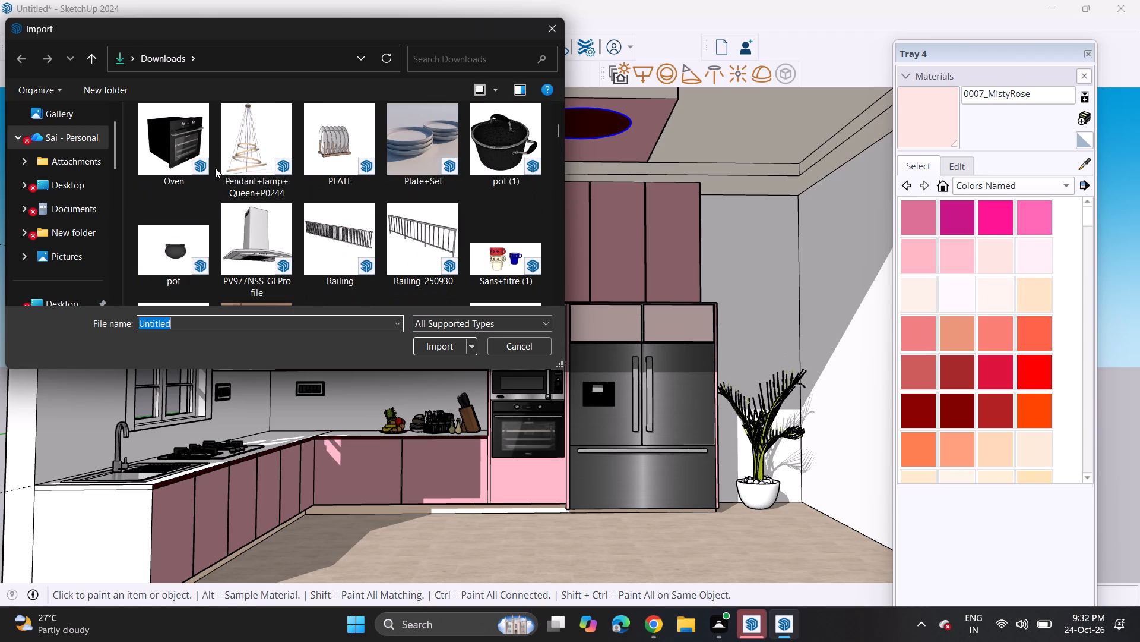
pyautogui.scroll(1, 215, 168)
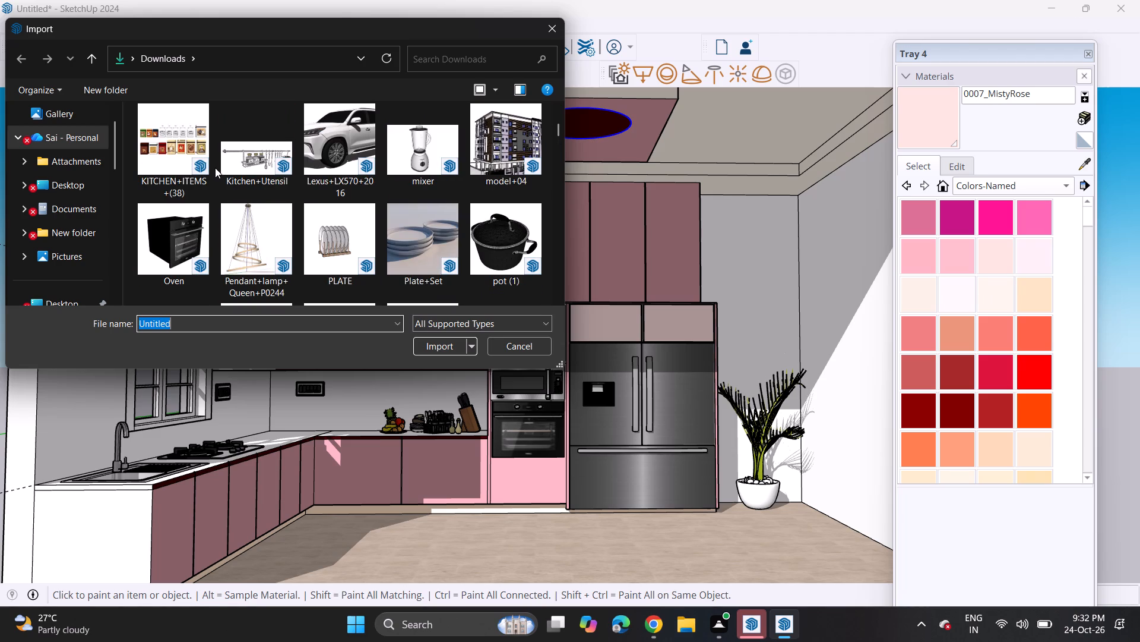
pyautogui.scroll(-1, 215, 168)
pyautogui.scroll(3, 215, 168)
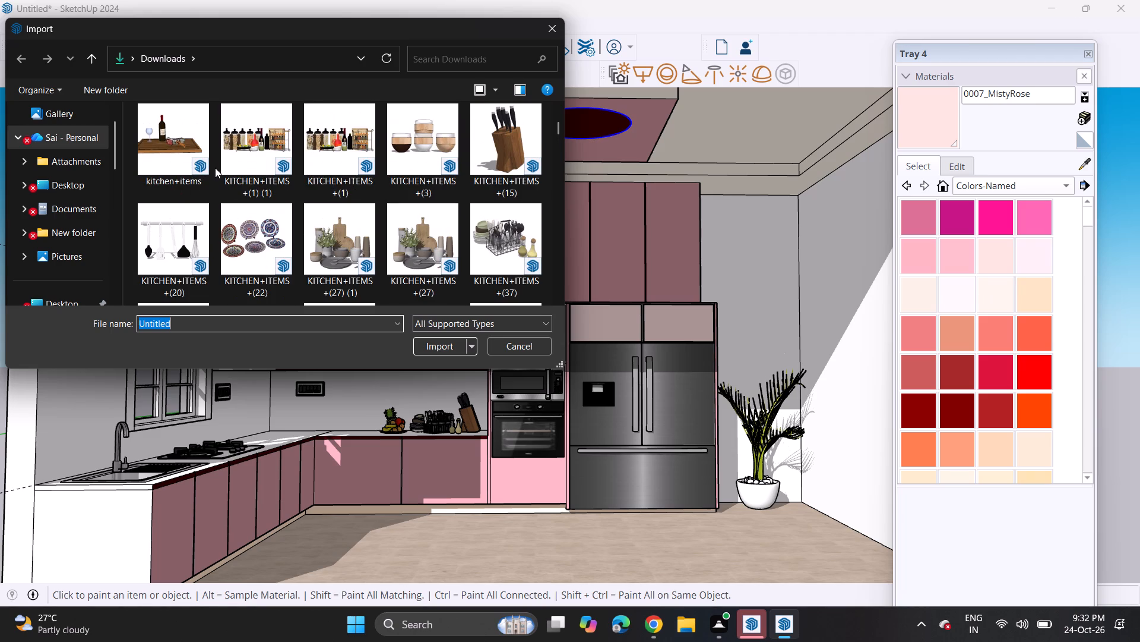
pyautogui.scroll(3, 215, 193)
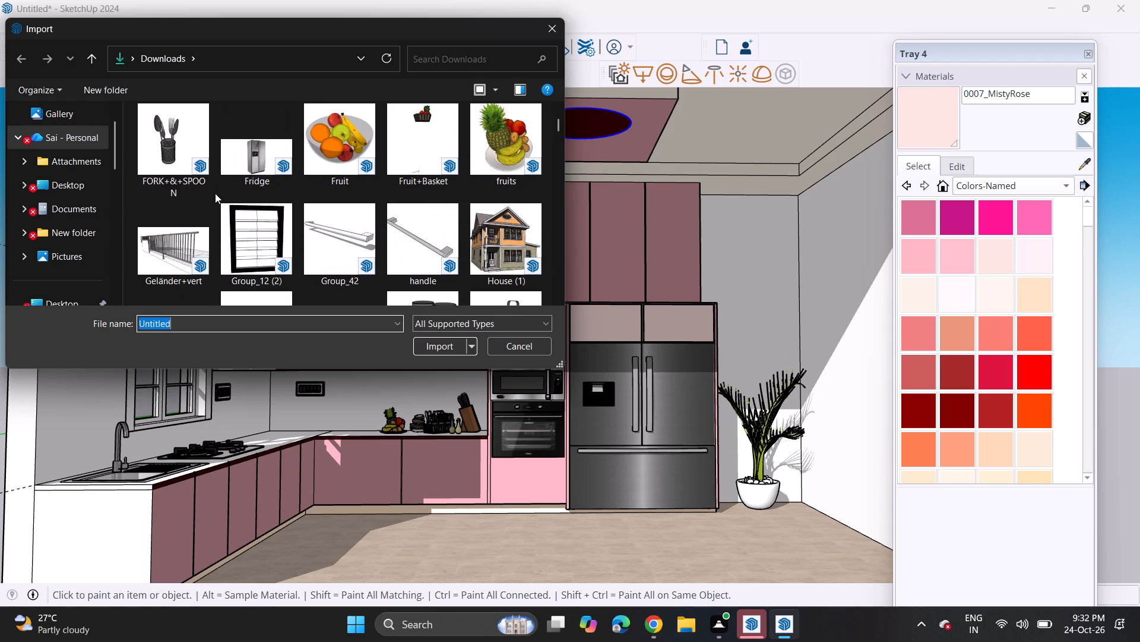
pyautogui.scroll(3, 215, 193)
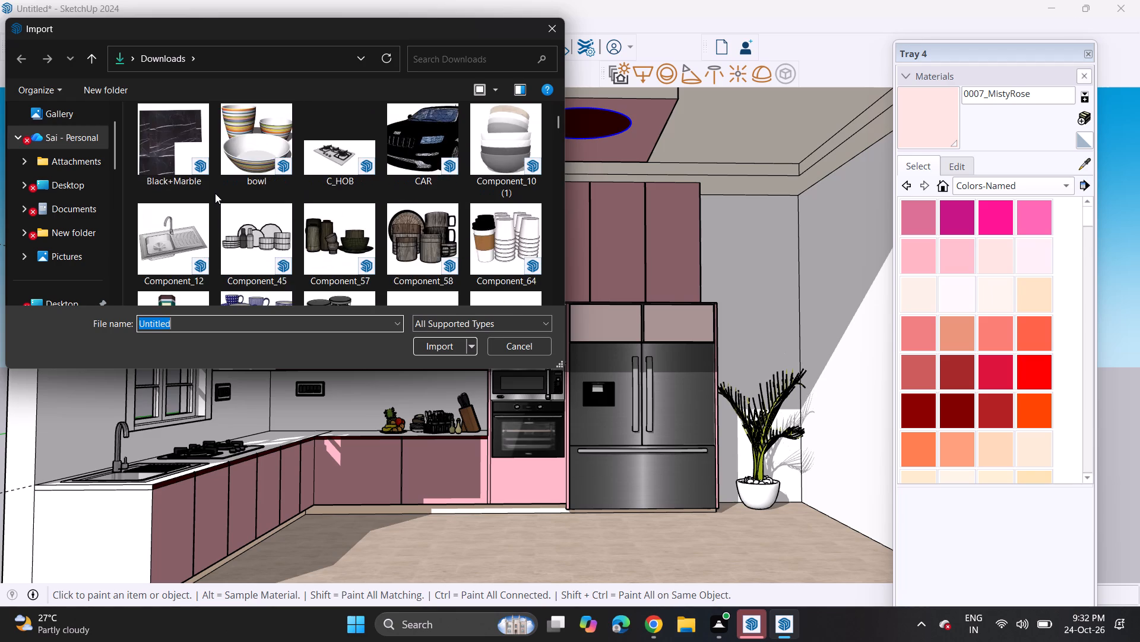
pyautogui.scroll(6, 215, 193)
pyautogui.scroll(-2, 215, 193)
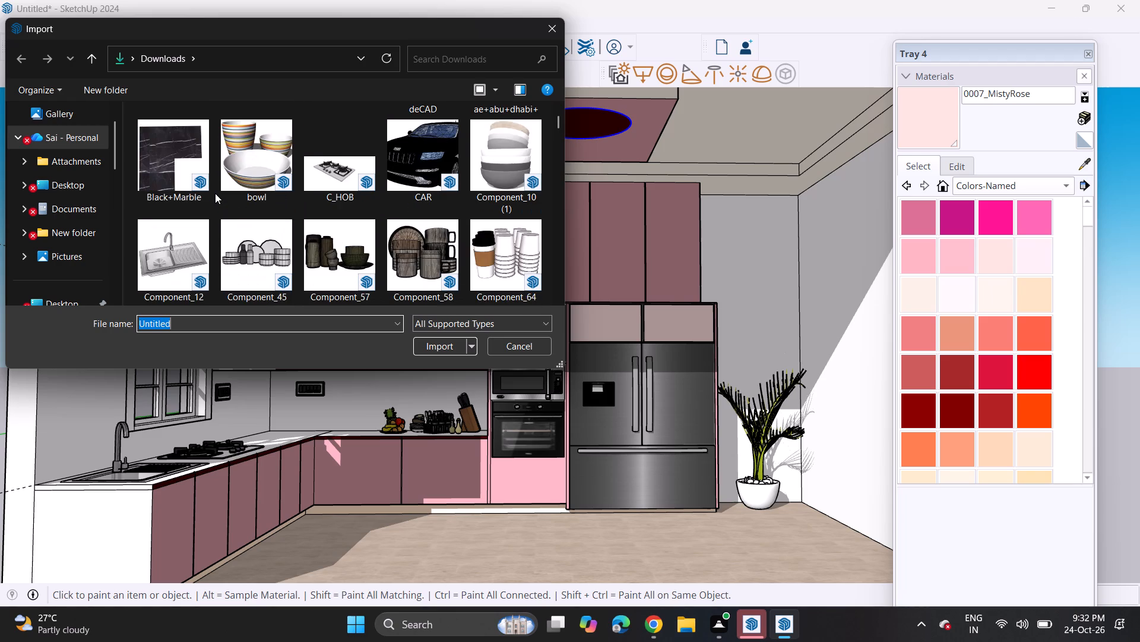
pyautogui.scroll(-2, 215, 193)
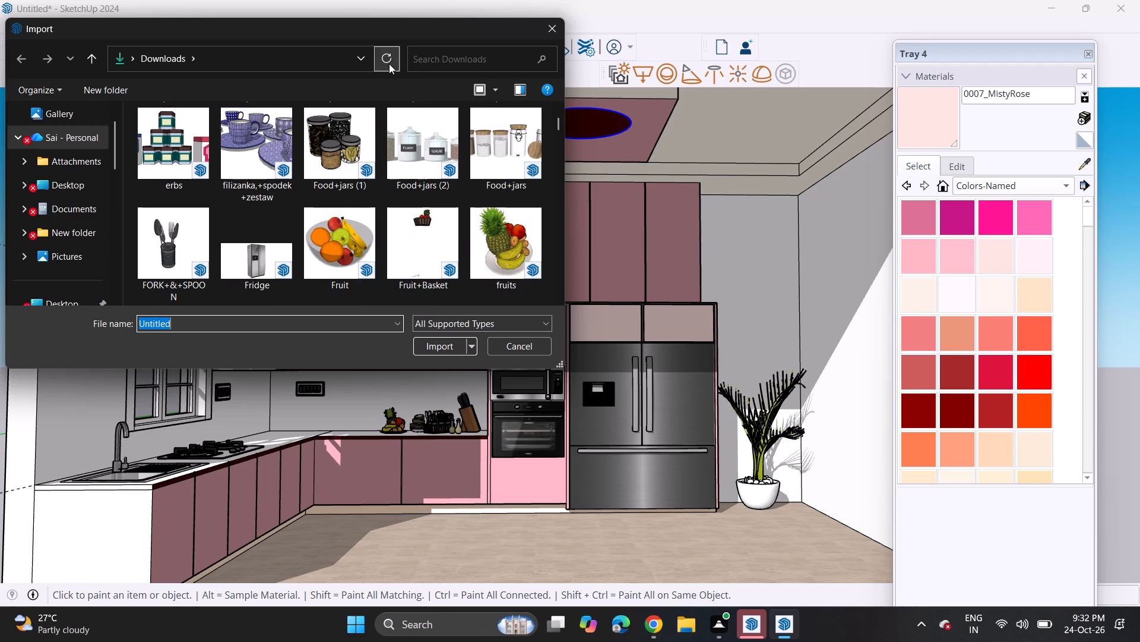
# Refresh the Downloads folder and import the three-globe pendant lamp file secto_design_octo_lamp_150sm.
pyautogui.click(389, 64)
pyautogui.scroll(4, 330, 166)
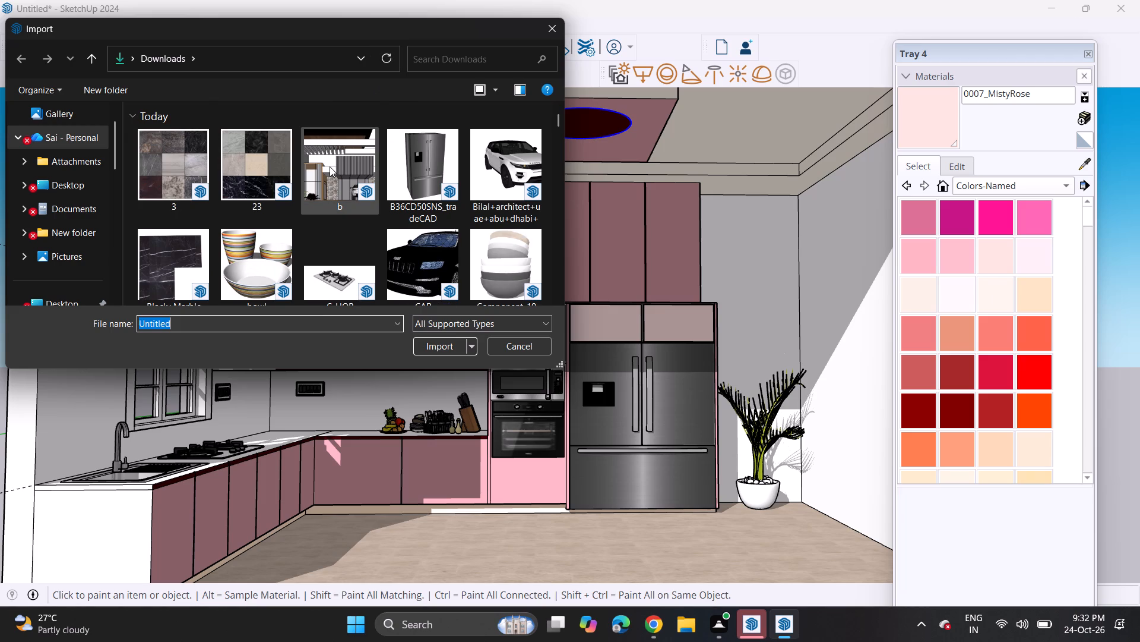
pyautogui.scroll(-5, 330, 166)
pyautogui.scroll(1, 330, 166)
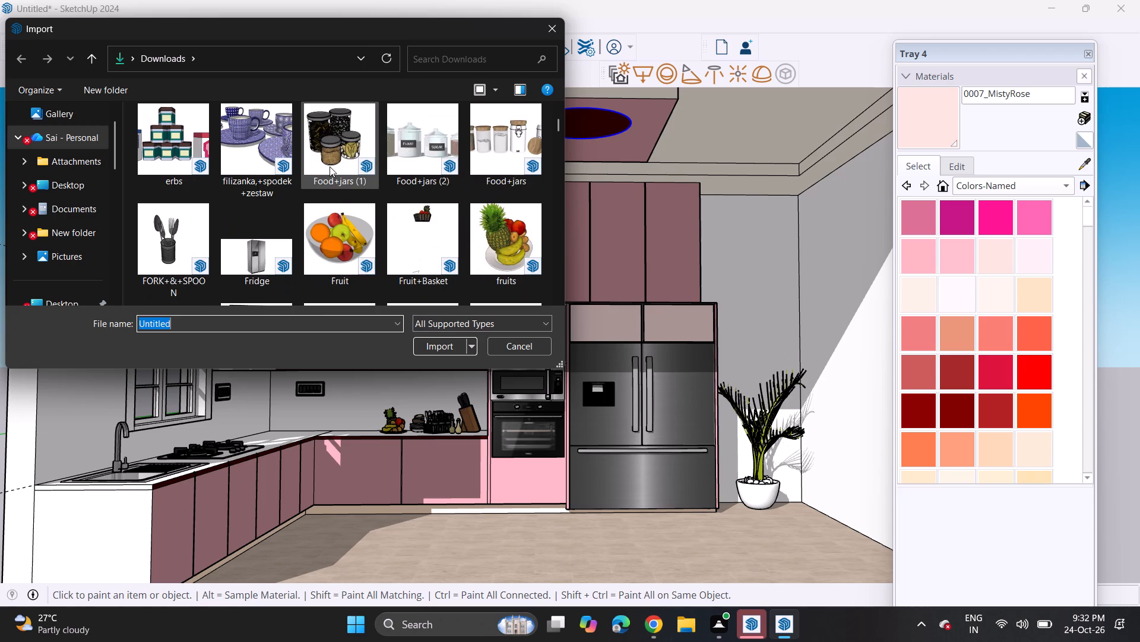
pyautogui.scroll(-4, 330, 168)
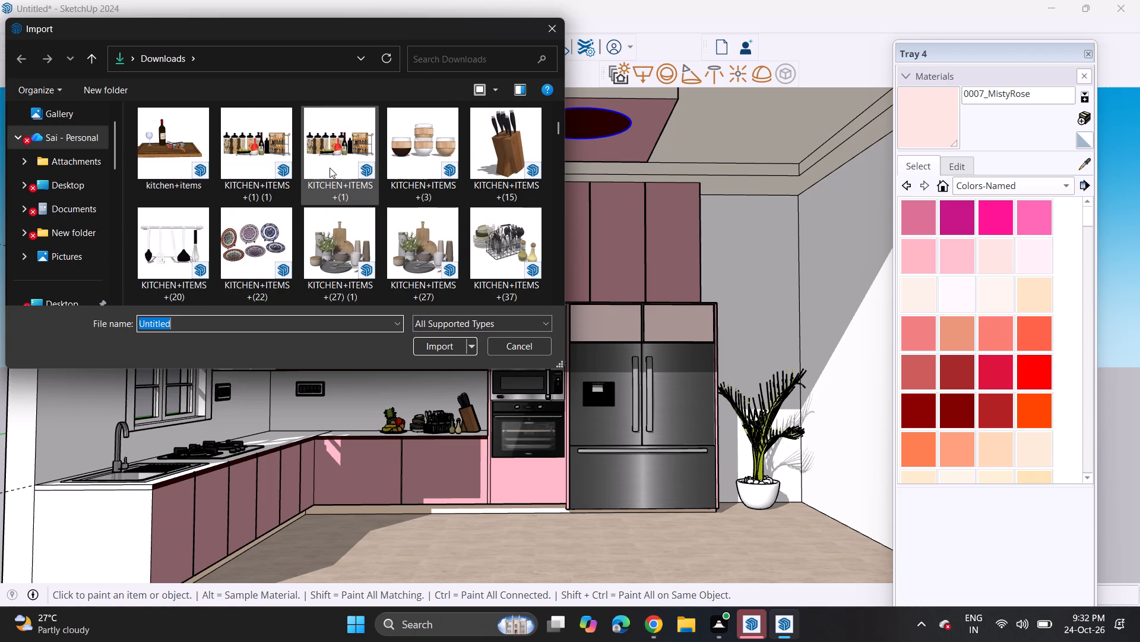
pyautogui.scroll(-1, 330, 168)
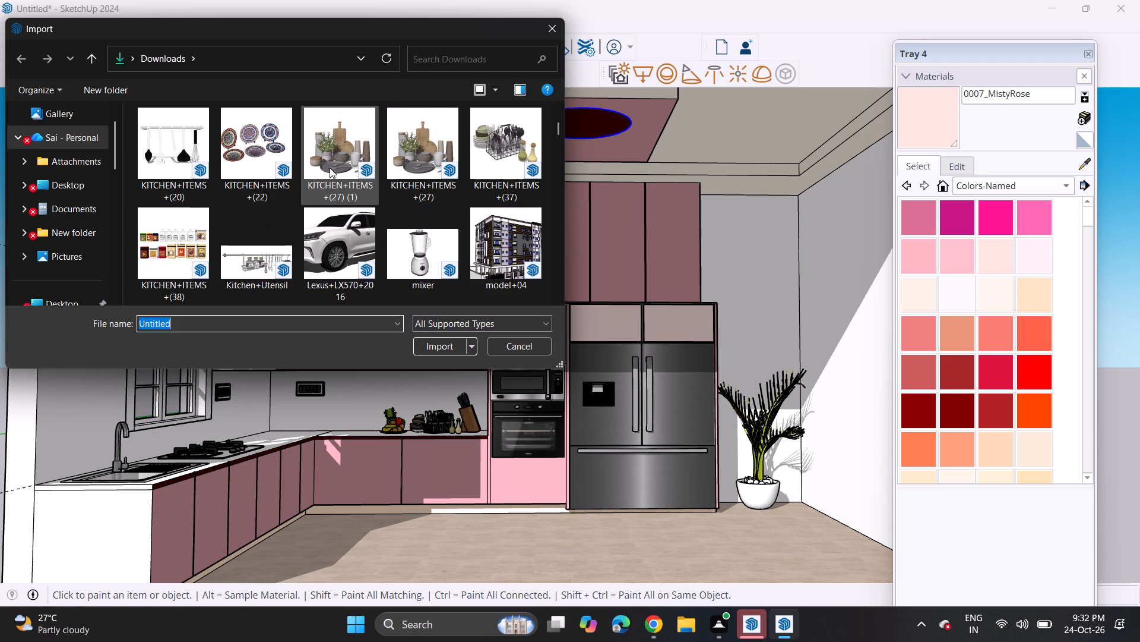
pyautogui.scroll(-3, 330, 168)
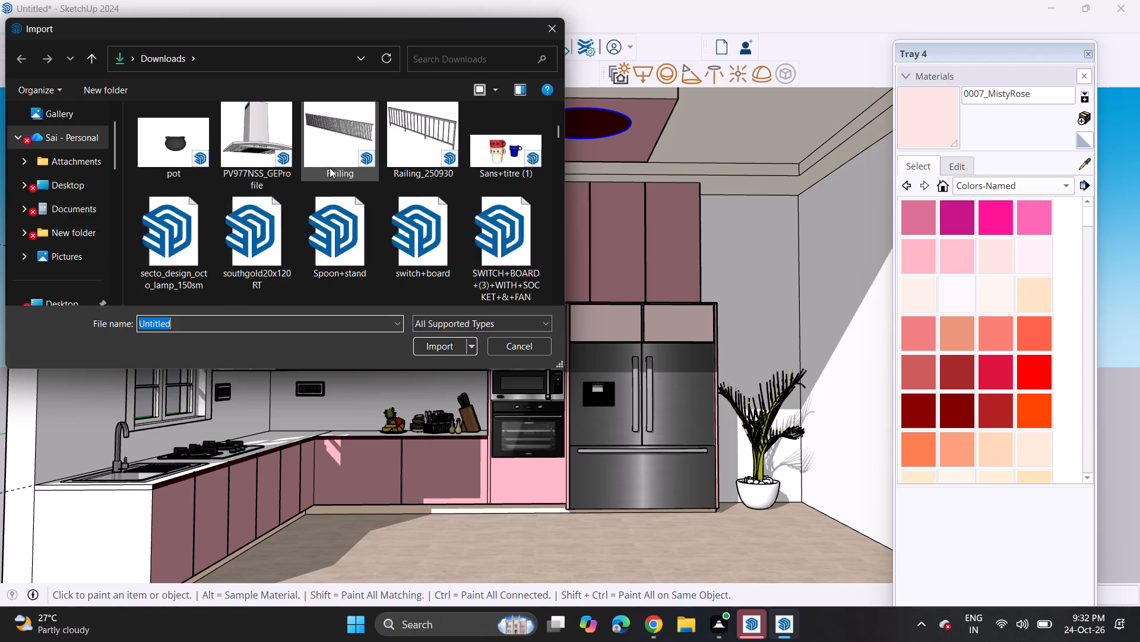
pyautogui.scroll(-1, 330, 168)
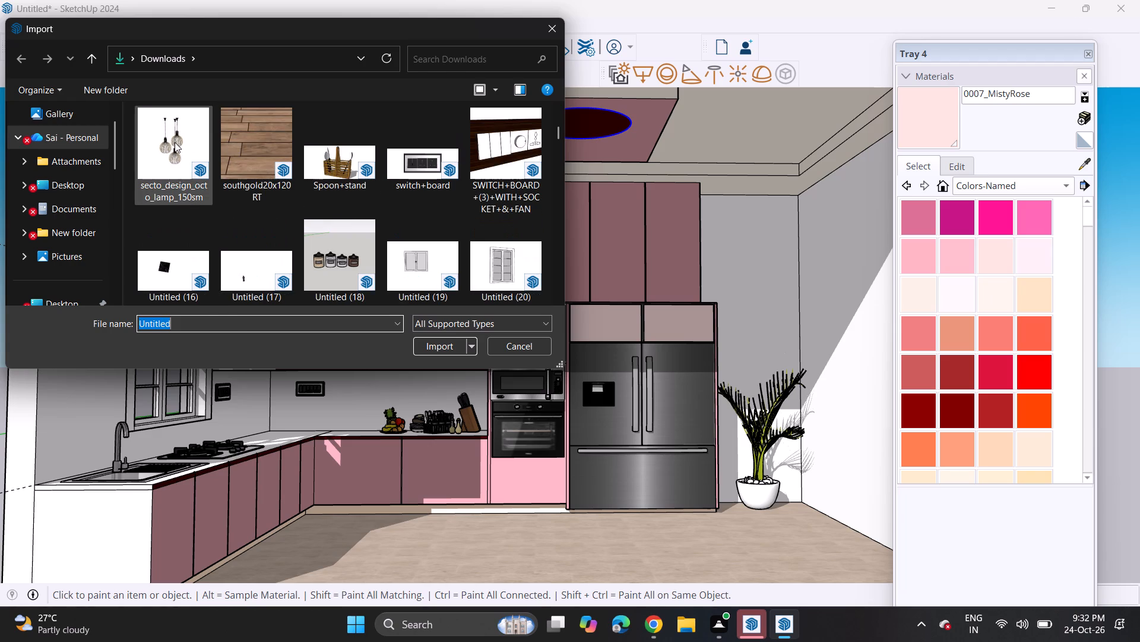
pyautogui.click(175, 142)
pyautogui.click(430, 347)
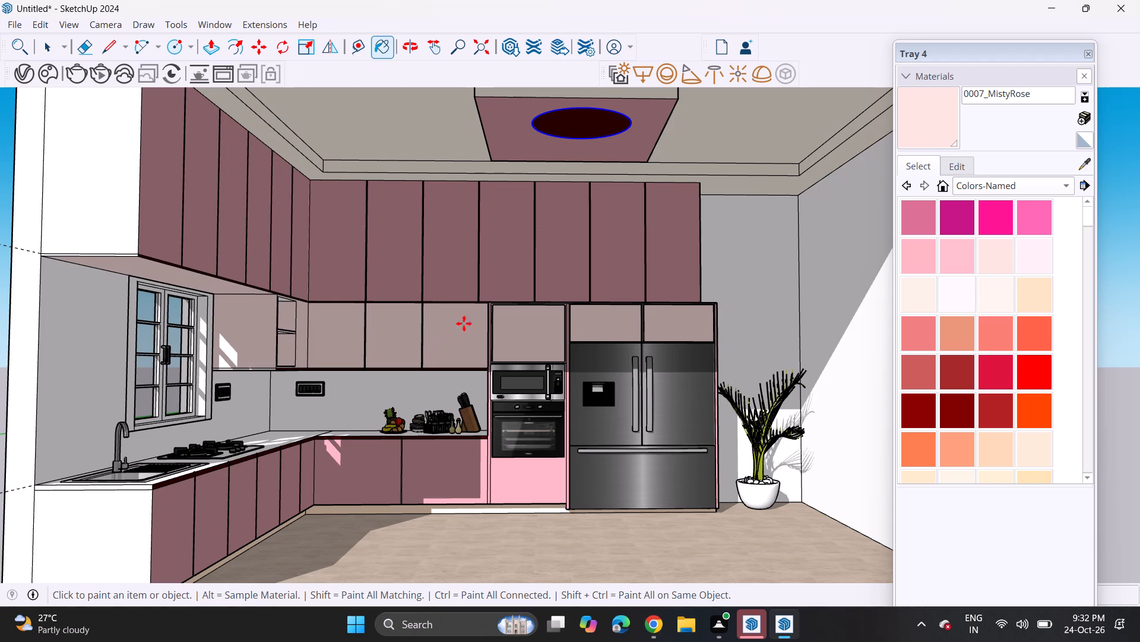
# Place the imported pendant lamp in the open area outside the kitchen, below the spare potted plants.
pyautogui.scroll(-5, 518, 232)
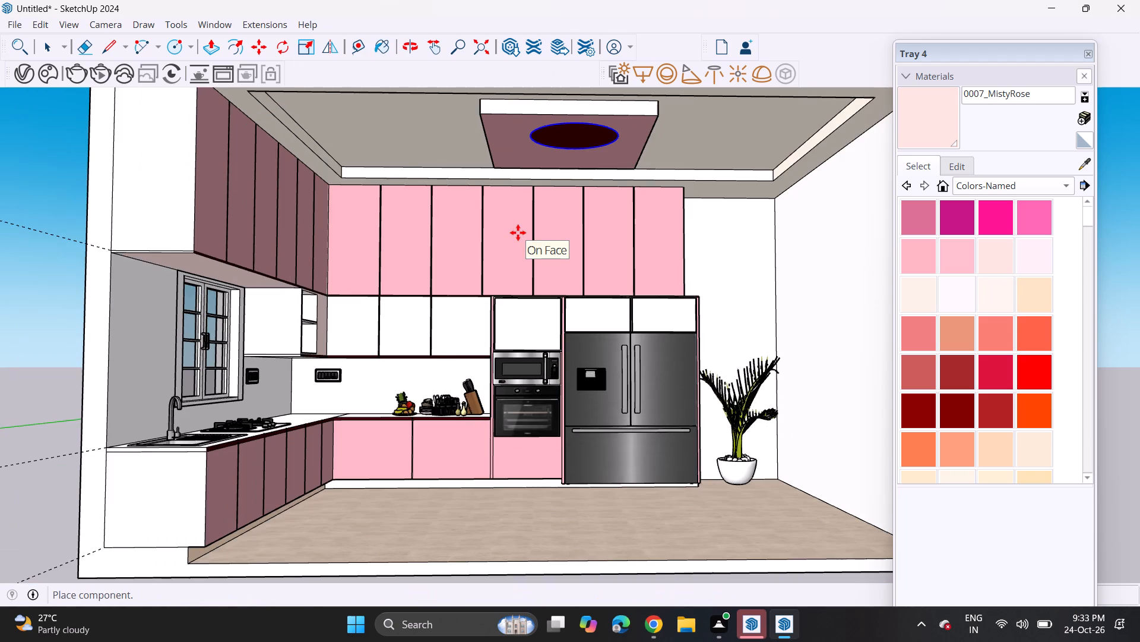
pyautogui.scroll(-6, 518, 232)
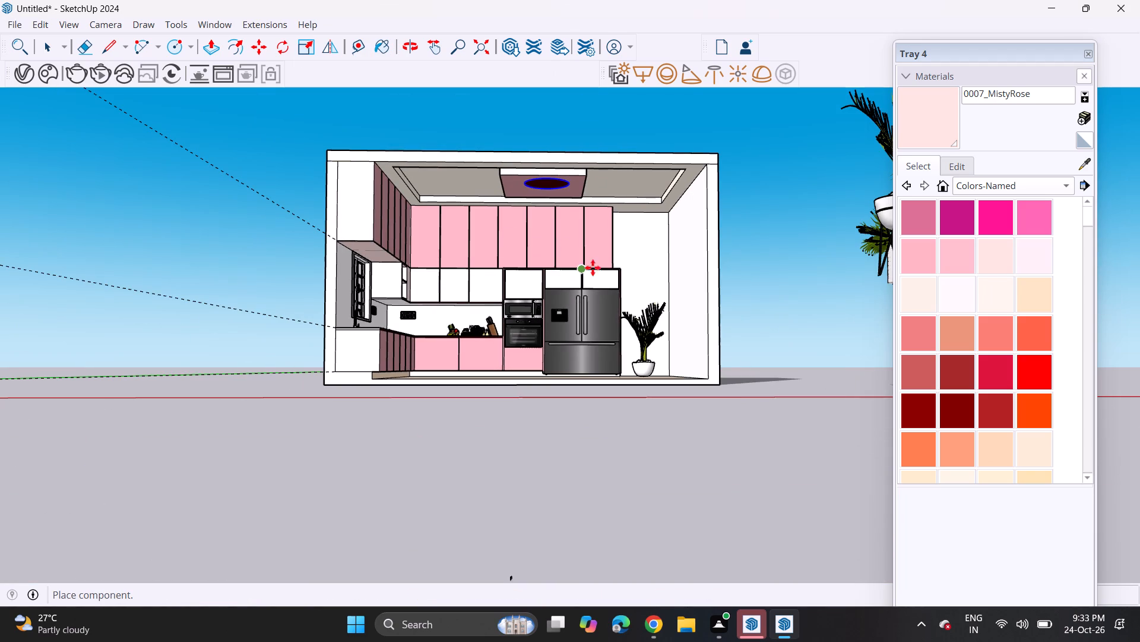
pyautogui.scroll(-9, 489, 288)
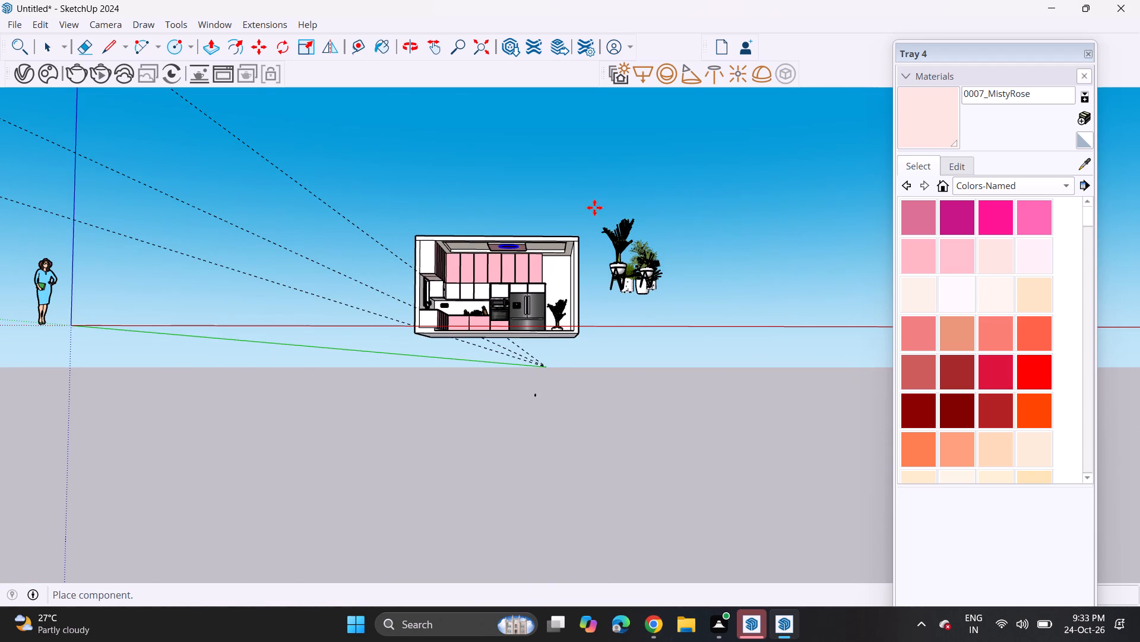
pyautogui.click(654, 209)
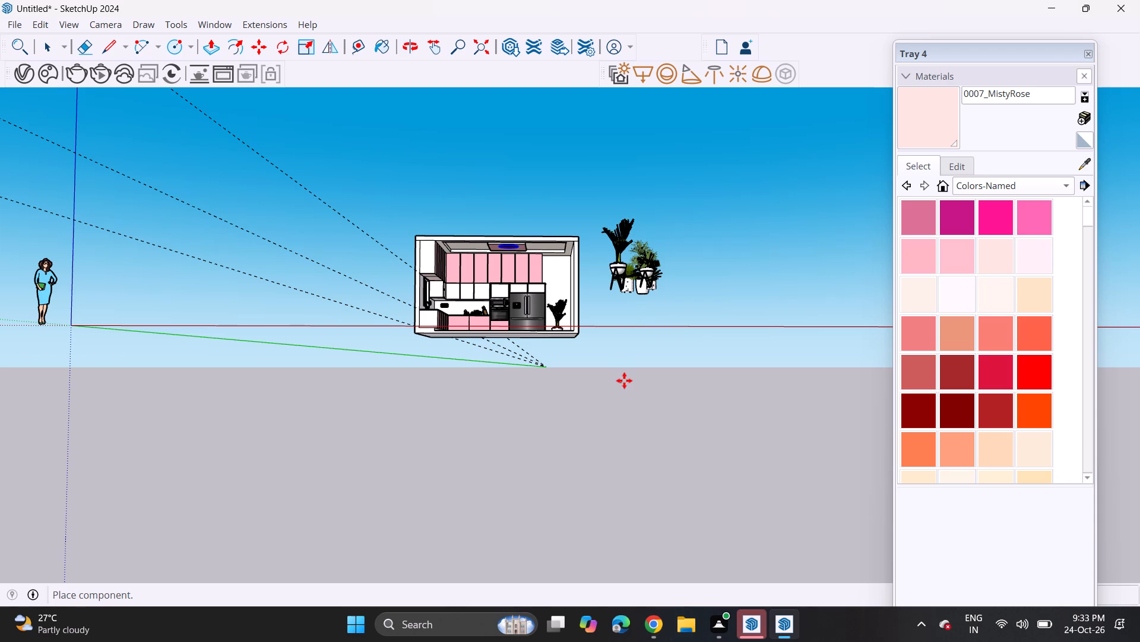
pyautogui.click(619, 388)
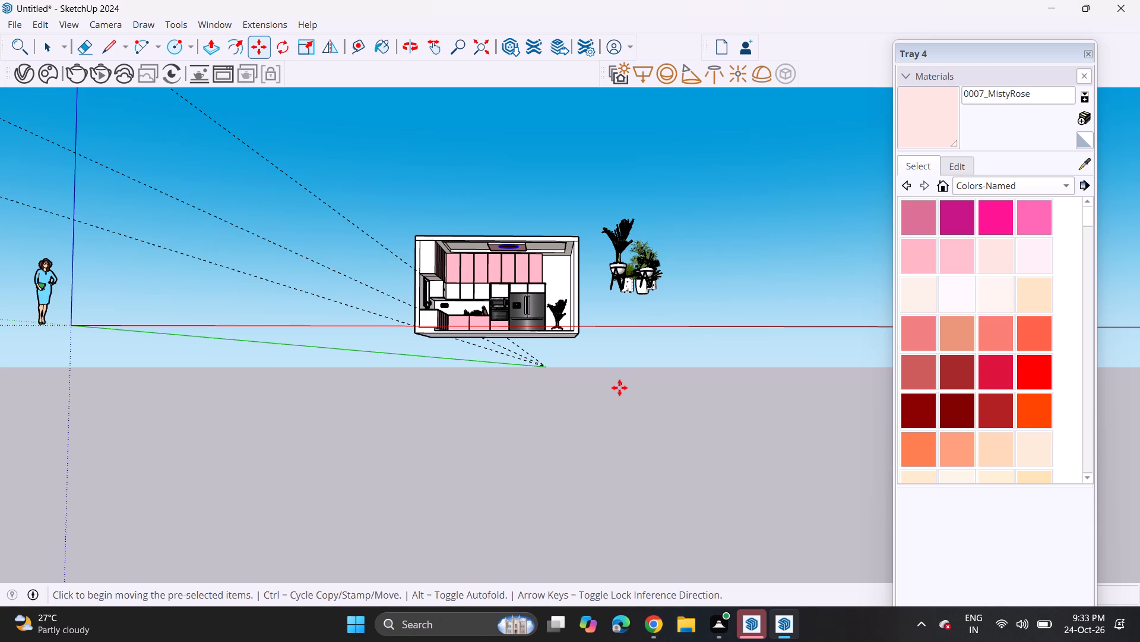
# Move the pendant lamp into the kitchen, near the top of the back-wall pink cabinets below the ceiling panel.
pyautogui.scroll(5, 623, 378)
pyautogui.scroll(-1, 623, 379)
pyautogui.scroll(8, 623, 379)
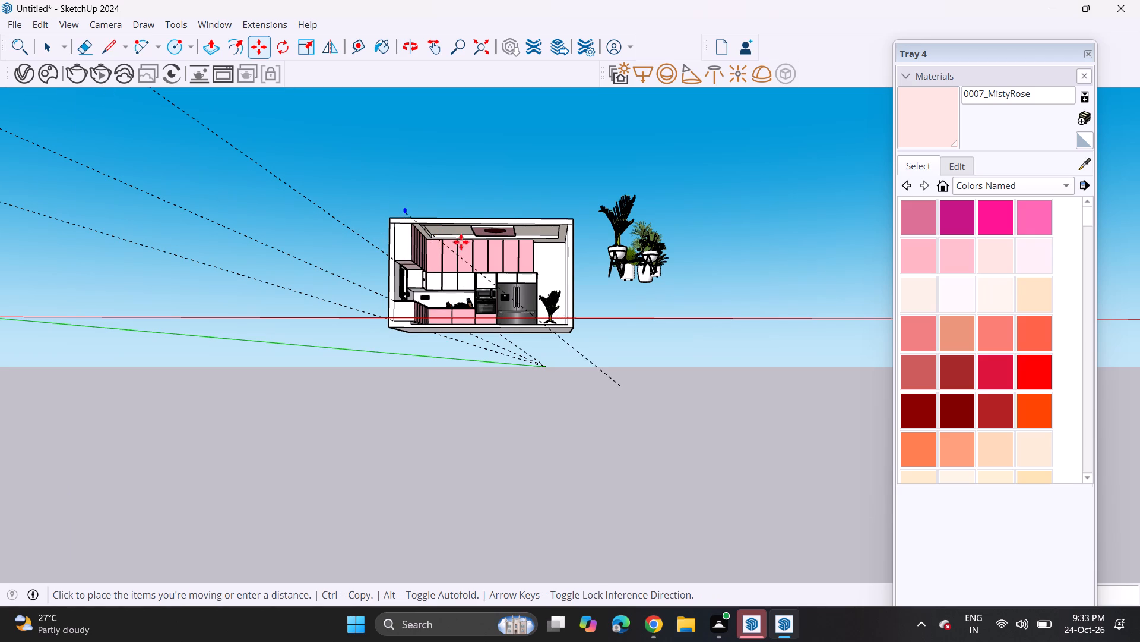
pyautogui.click(483, 244)
# Turn off the display of shadows in the model.
pyautogui.click(68, 30)
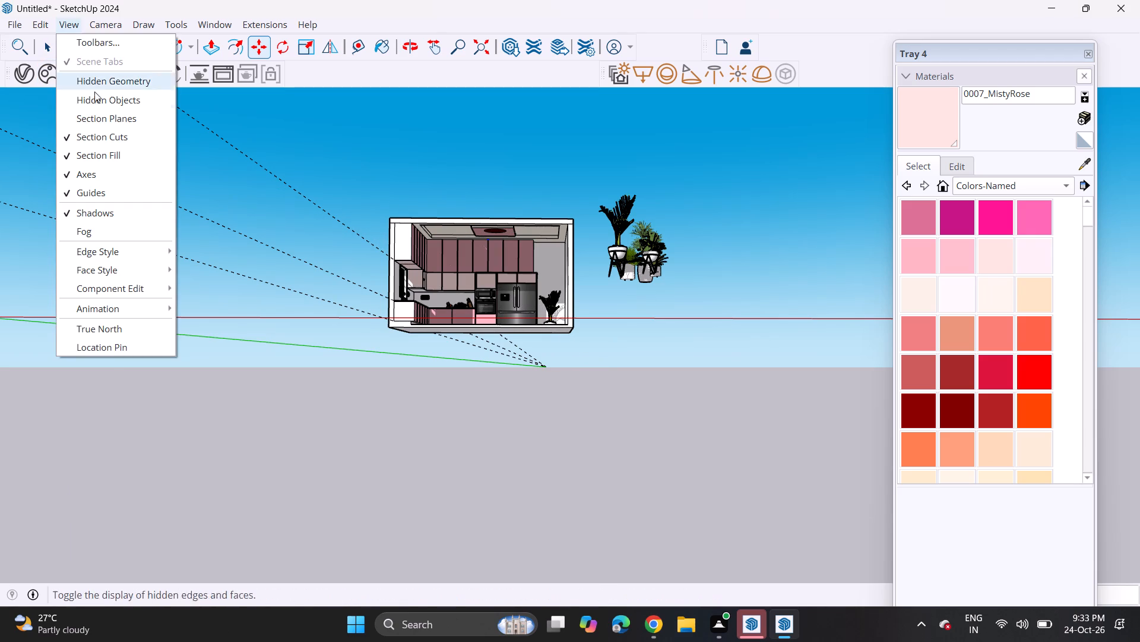
pyautogui.click(93, 218)
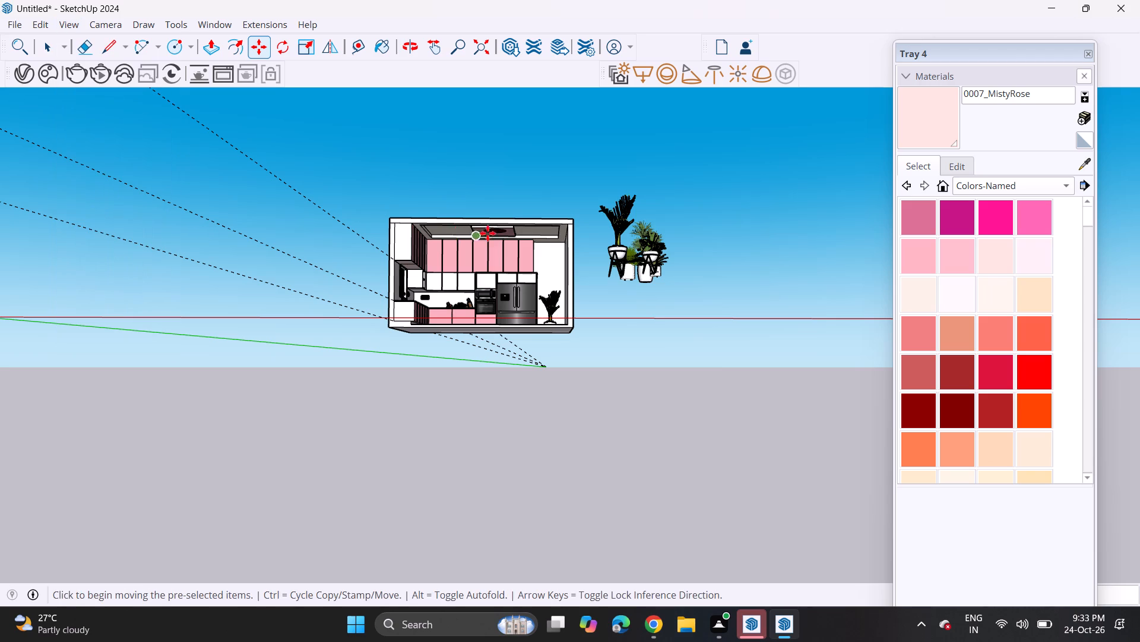
# Examine the kitchen ceiling panel and upper cabinets from several angles to locate the moved pendant lamp.
pyautogui.scroll(11, 502, 236)
pyautogui.scroll(6, 445, 276)
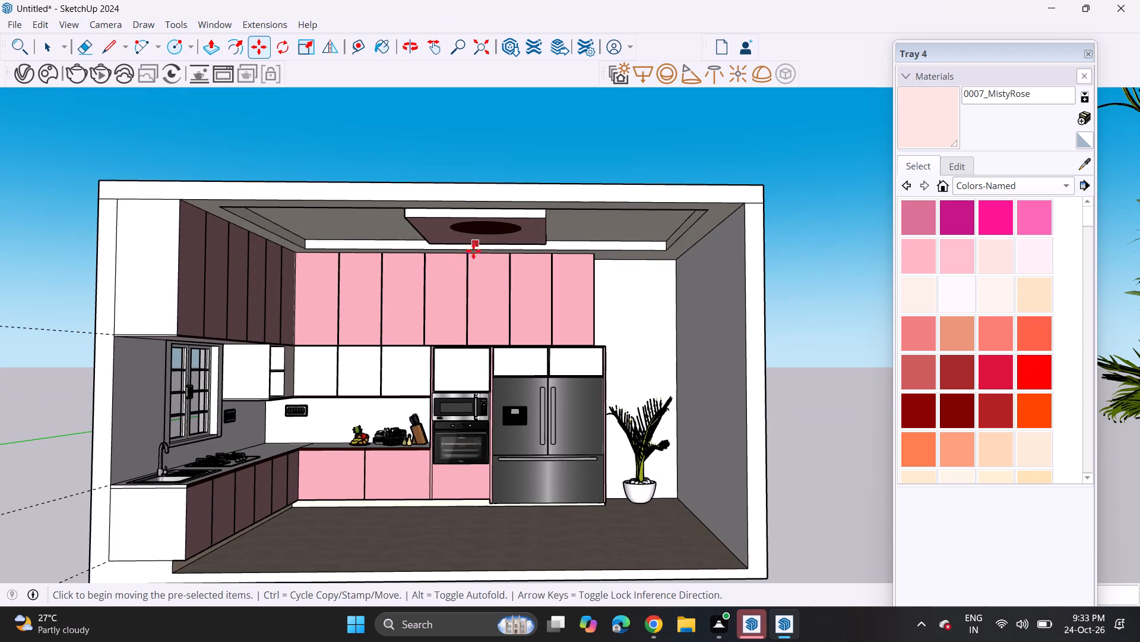
pyautogui.scroll(7, 477, 246)
pyautogui.moveTo(445, 266); pyautogui.dragTo(613, 217, button='middle')
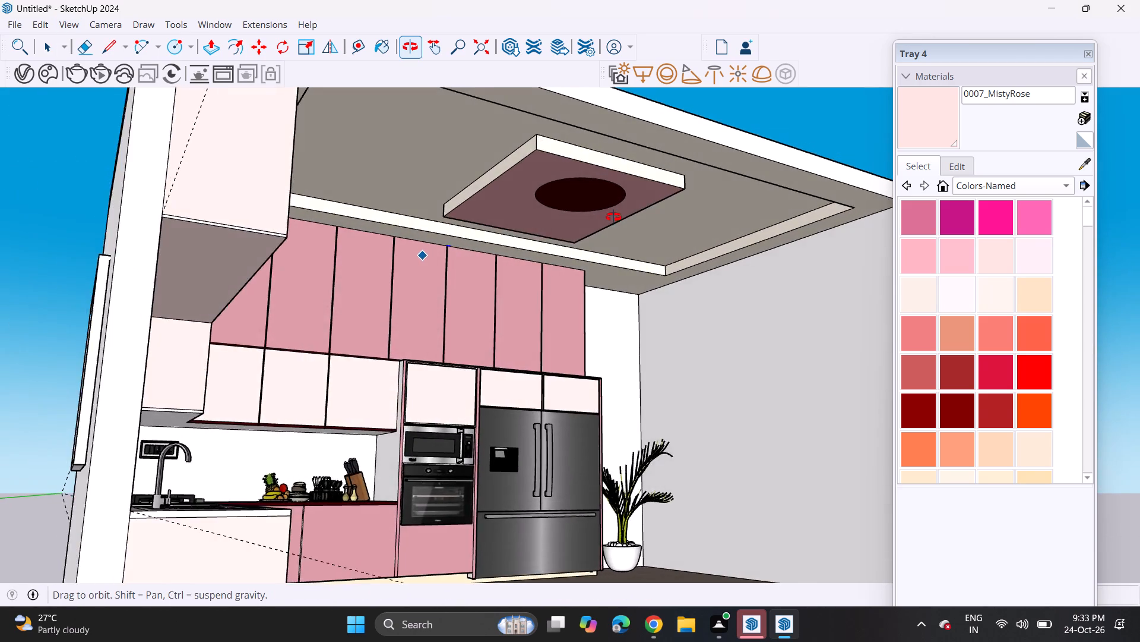
pyautogui.moveTo(613, 217); pyautogui.dragTo(532, 261, button='middle')
pyautogui.scroll(-6, 423, 262)
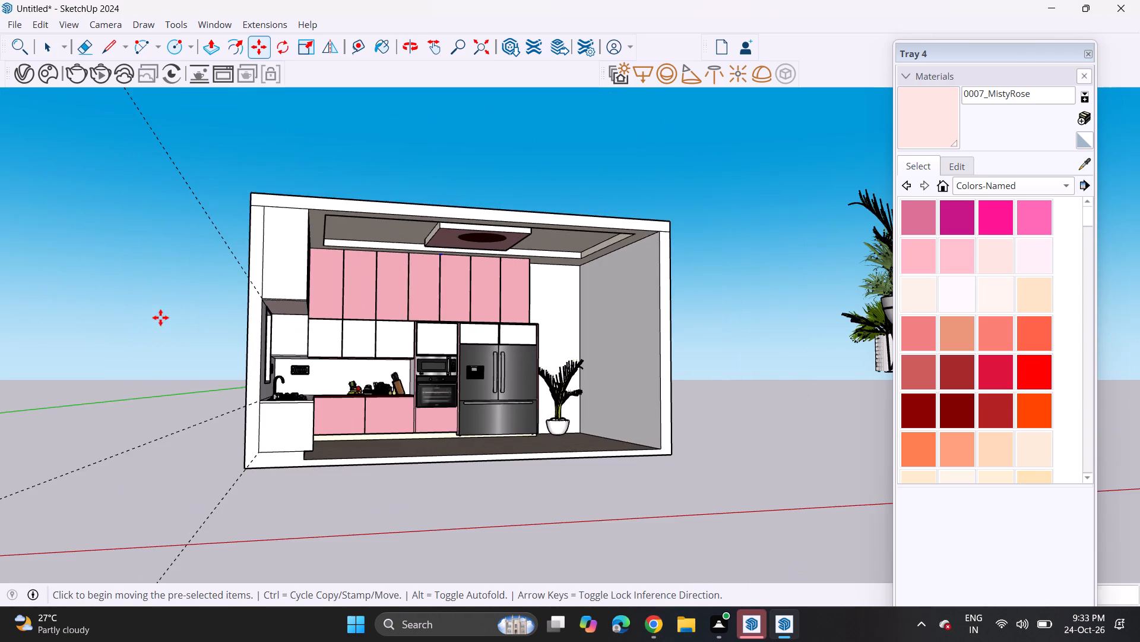
pyautogui.moveTo(160, 317); pyautogui.dragTo(173, 289, button='middle')
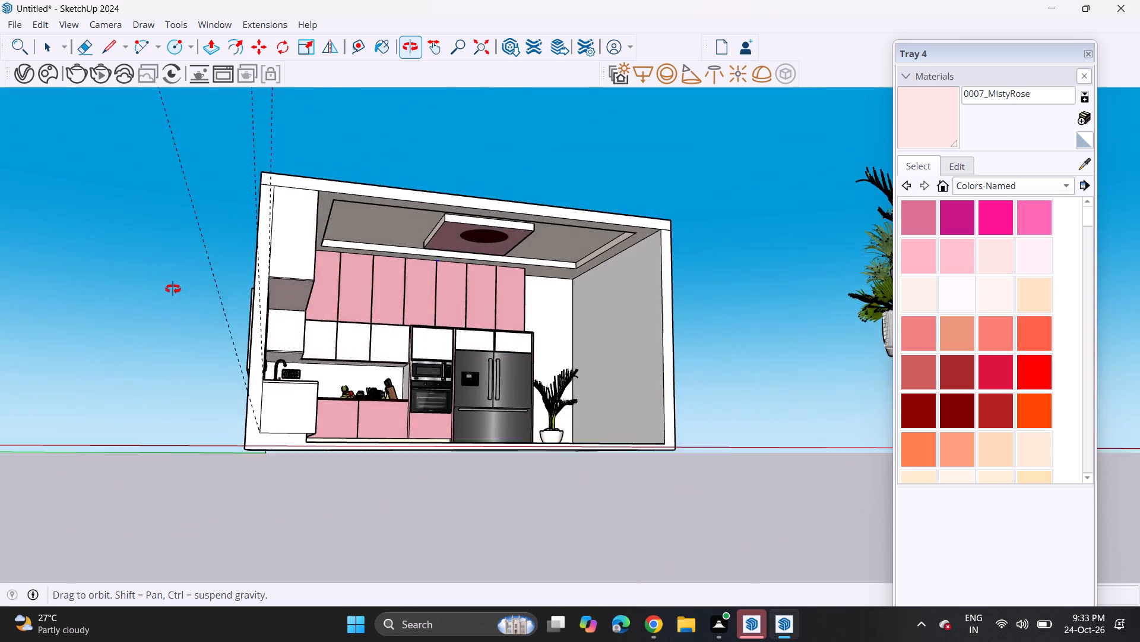
pyautogui.moveTo(173, 289); pyautogui.dragTo(71, 312, button='middle')
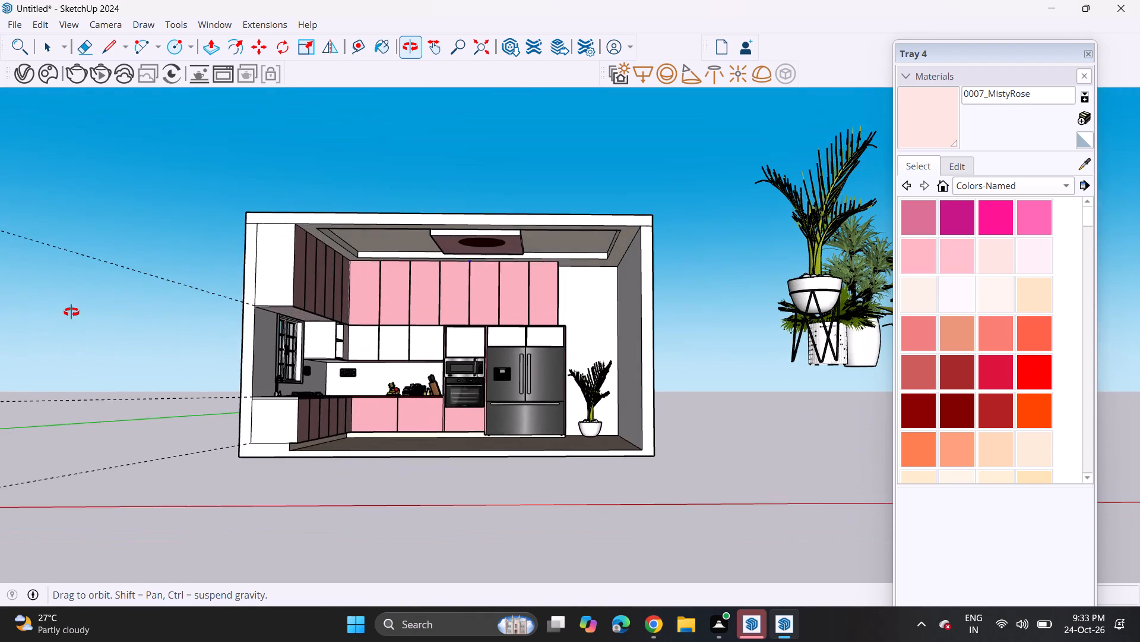
pyautogui.moveTo(71, 312); pyautogui.dragTo(71, 311, button='middle')
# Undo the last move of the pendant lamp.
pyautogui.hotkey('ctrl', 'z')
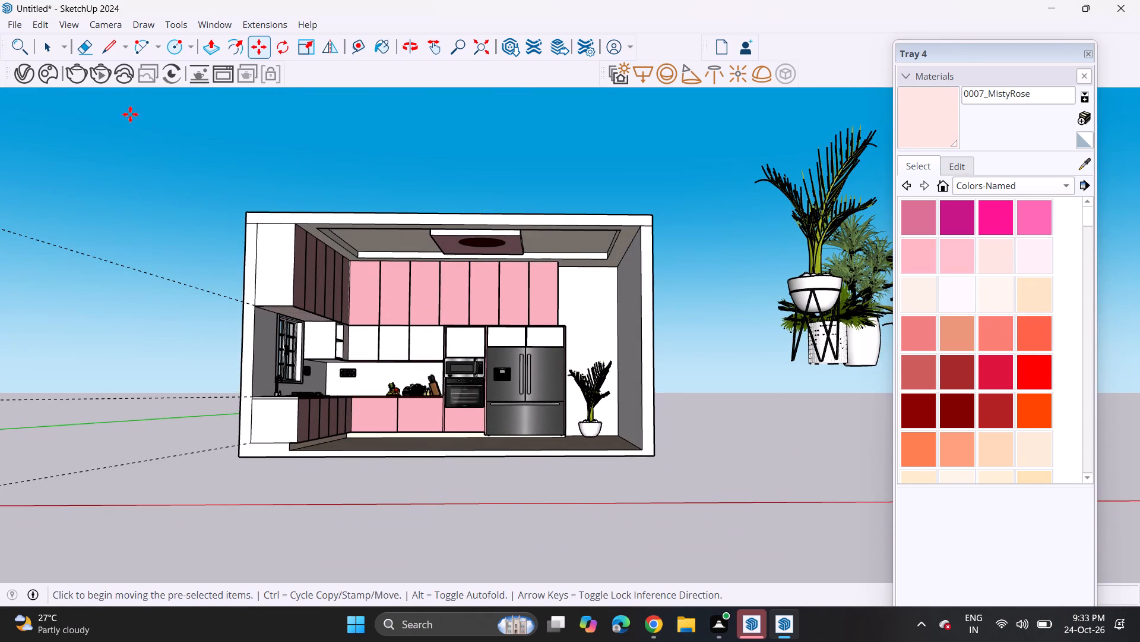
# Import the three-globe pendant lamp file secto_design_octo_lamp_150sm from the Downloads folder again.
pyautogui.click(9, 21)
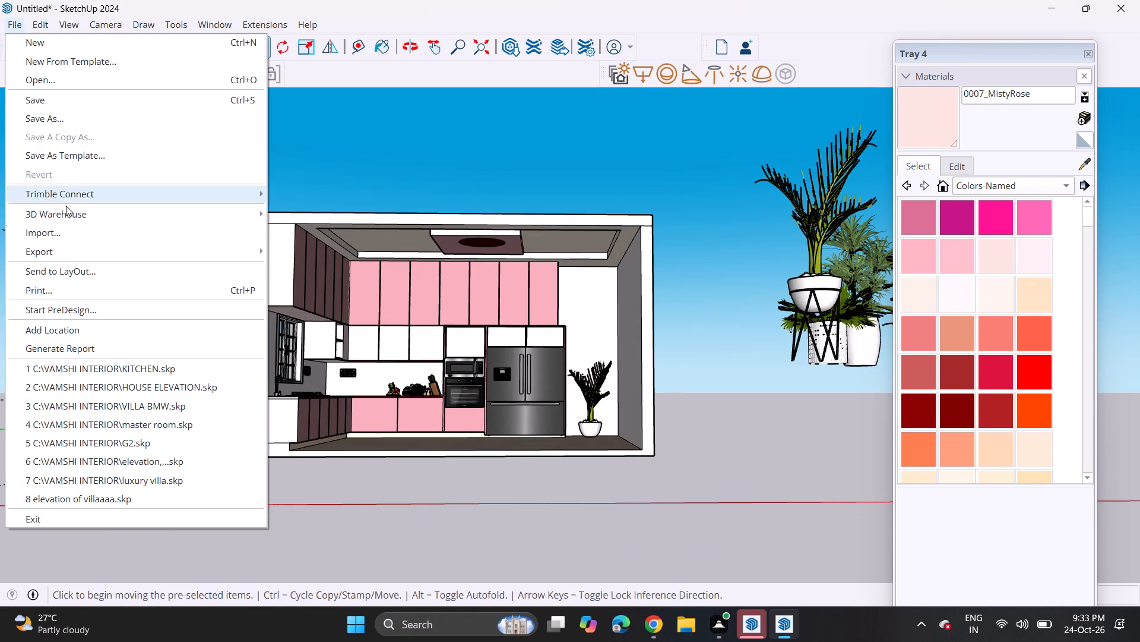
pyautogui.click(78, 237)
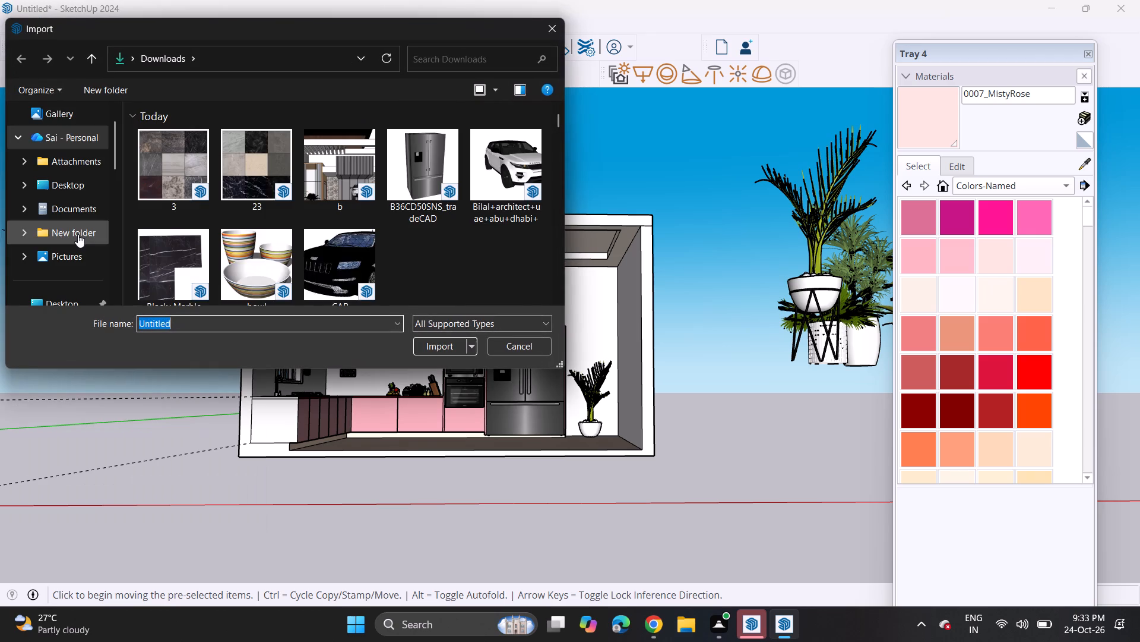
pyautogui.scroll(-6, 166, 250)
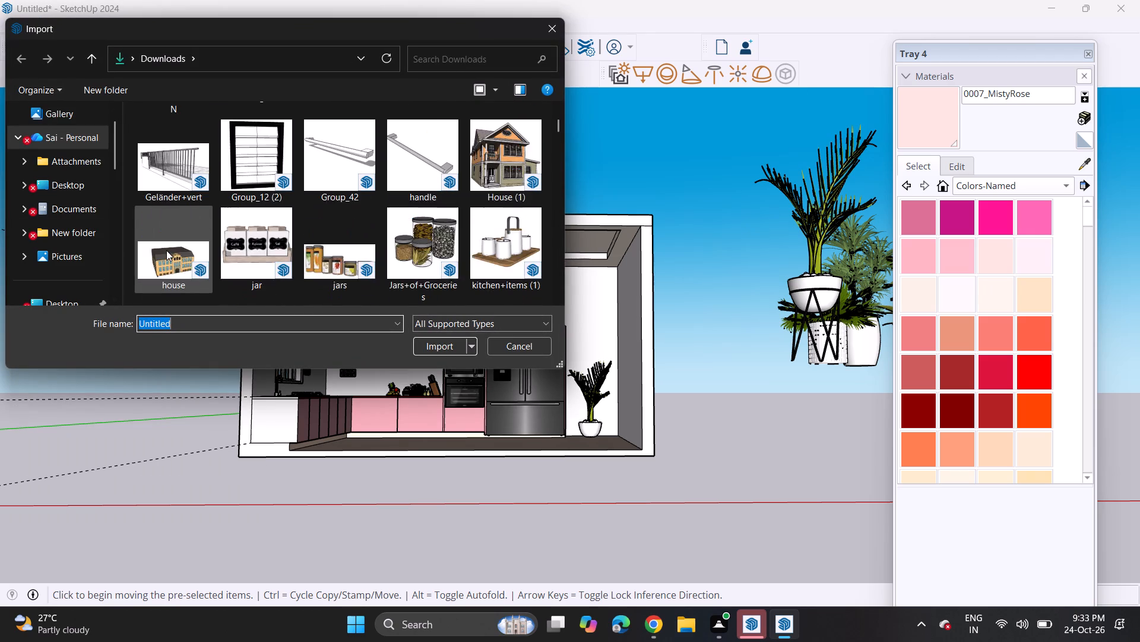
pyautogui.scroll(-5, 166, 250)
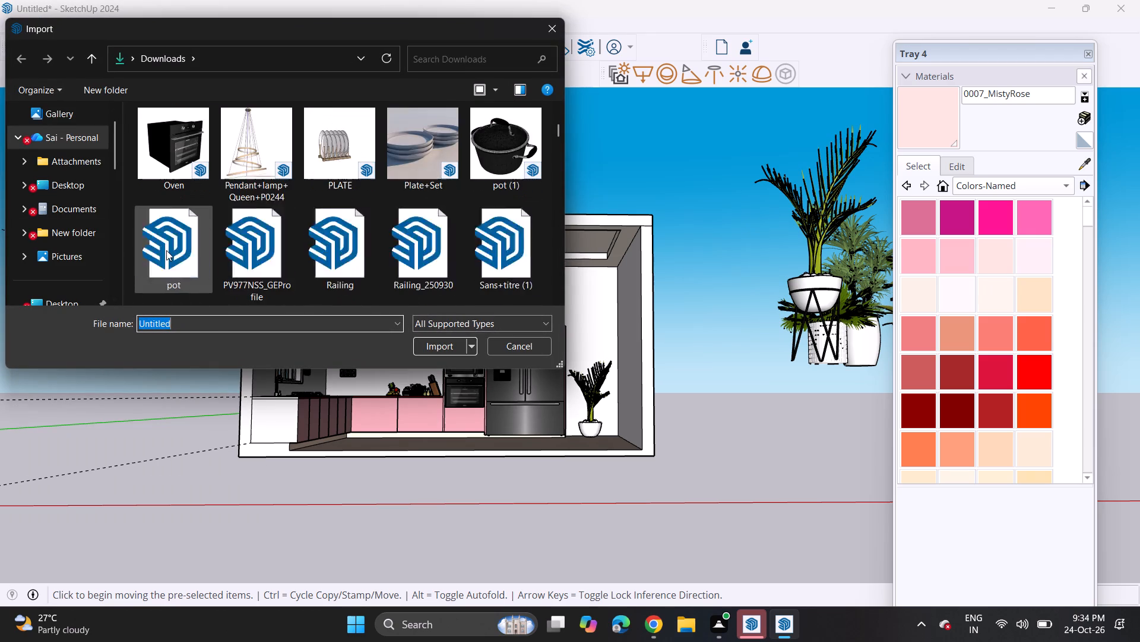
pyautogui.scroll(-1, 166, 250)
pyautogui.click(186, 224)
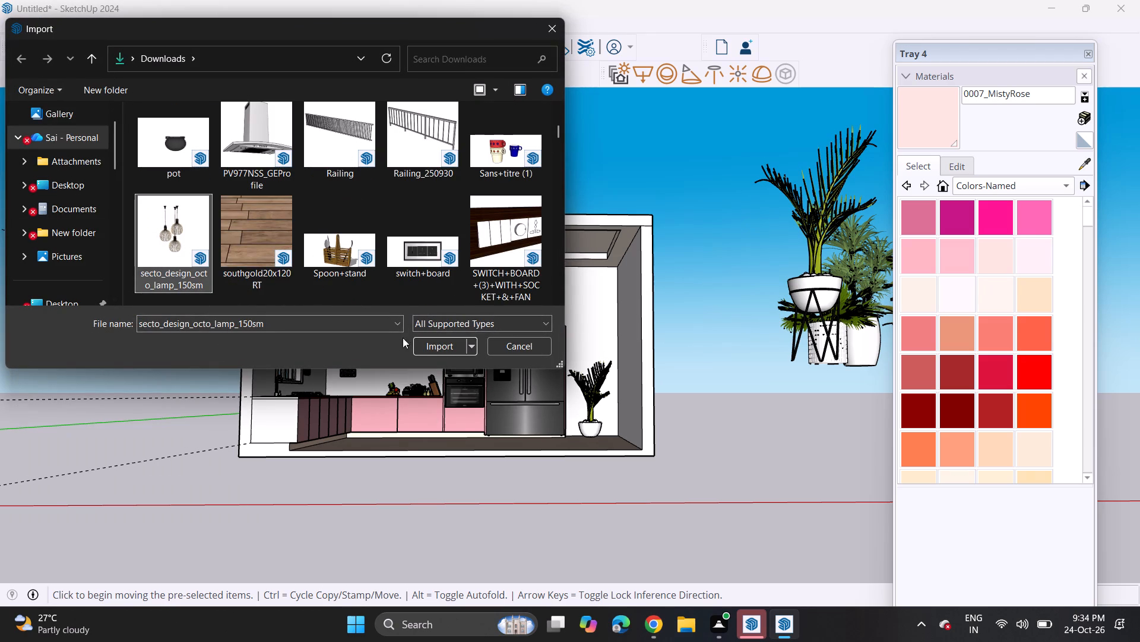
pyautogui.click(425, 345)
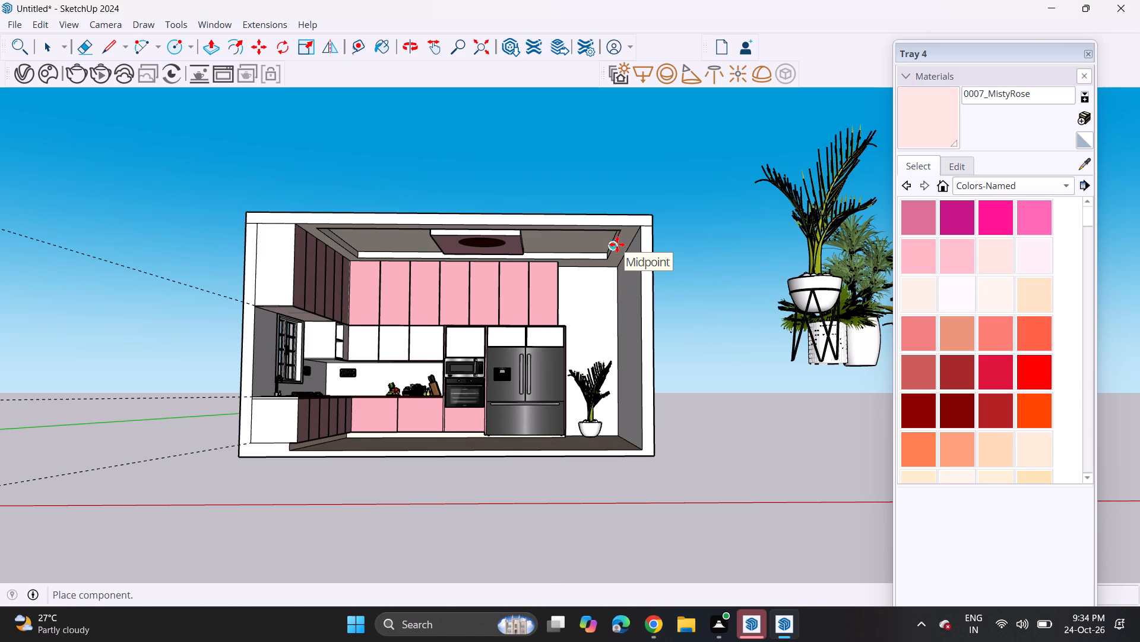
# Place the imported pendant lamp in the open area outside the kitchen, between its side wall and the spare potted plants.
pyautogui.scroll(8, 617, 244)
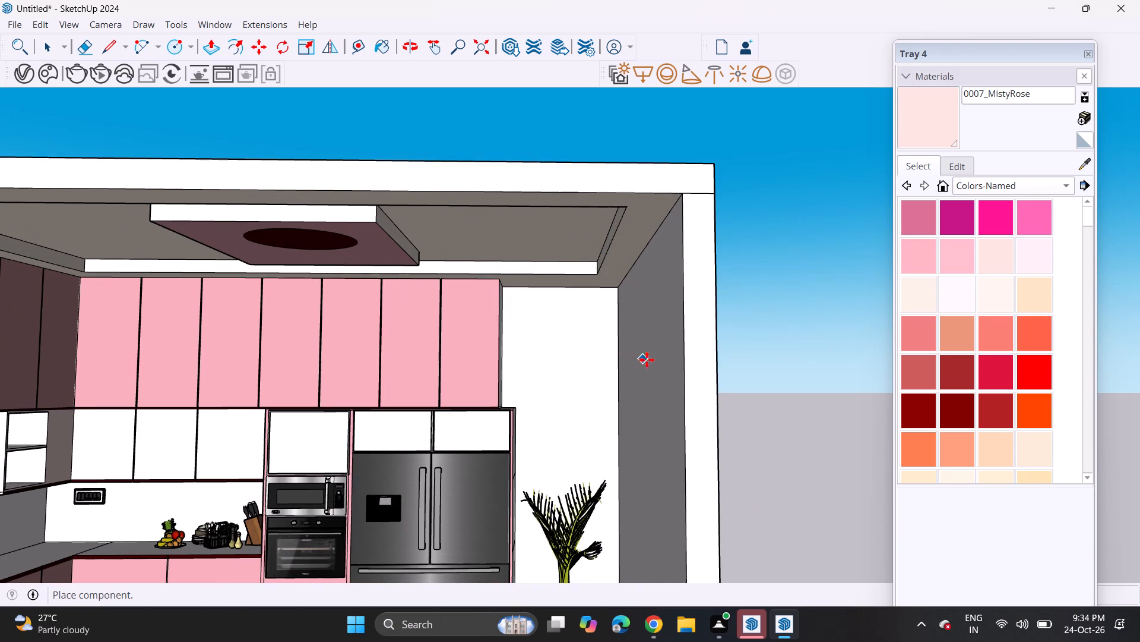
pyautogui.scroll(-7, 570, 231)
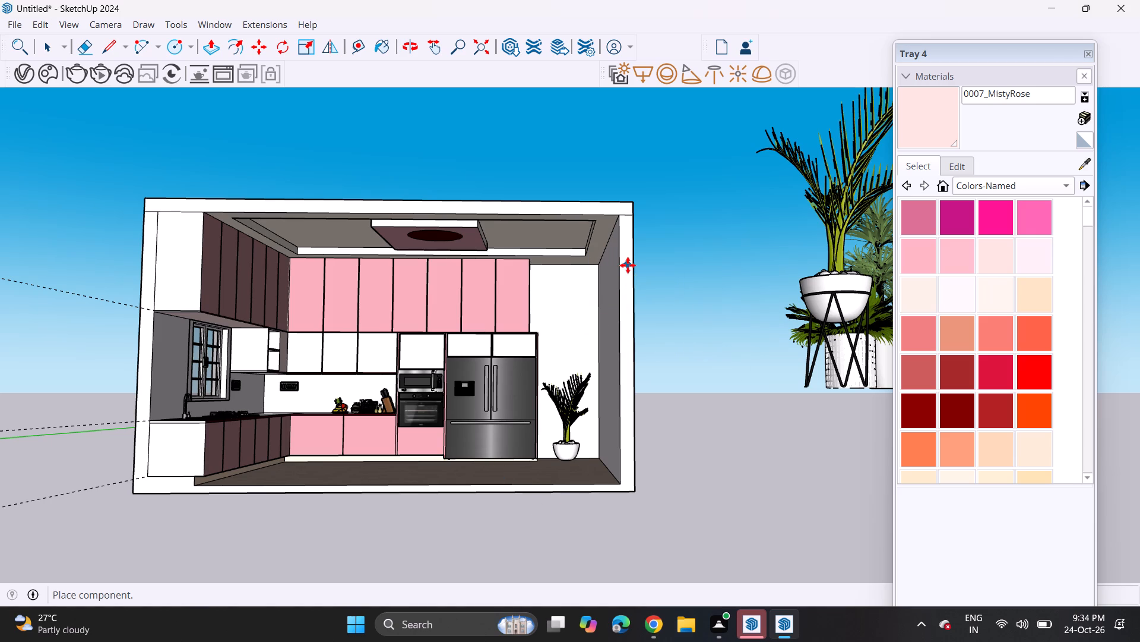
pyautogui.moveTo(711, 256); pyautogui.dragTo(715, 273, button='middle')
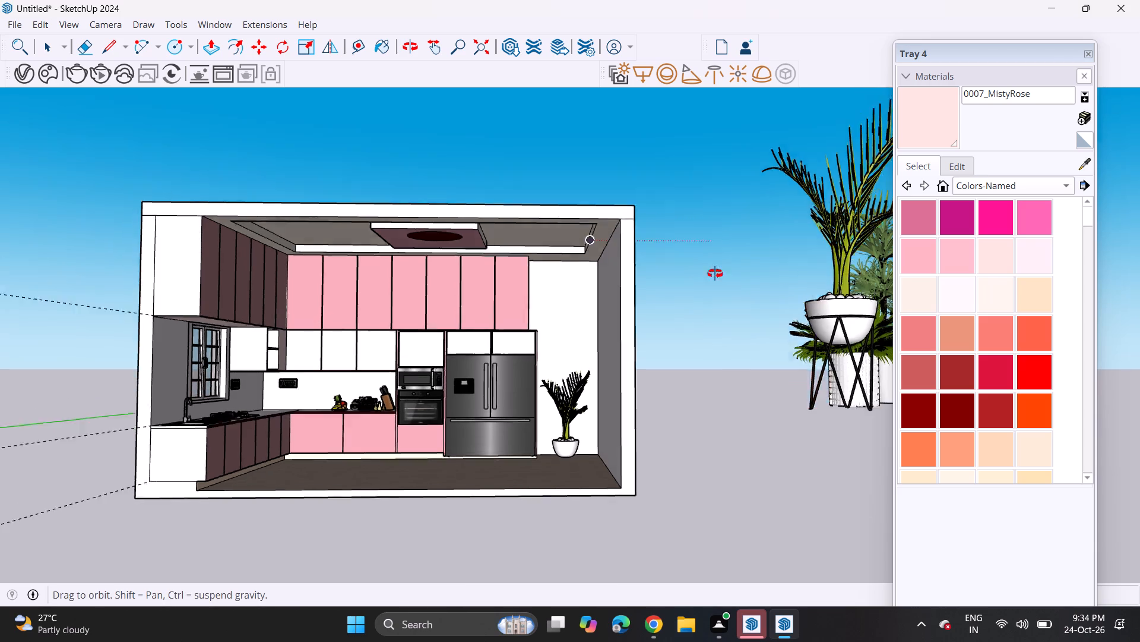
pyautogui.moveTo(715, 273); pyautogui.dragTo(723, 305, button='middle')
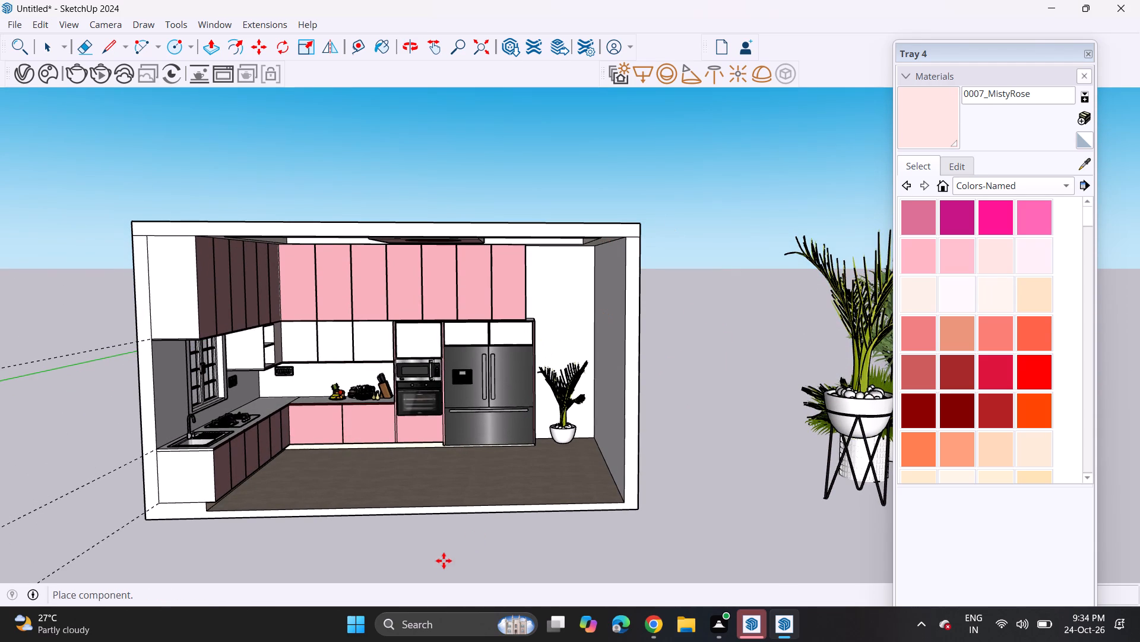
pyautogui.click(694, 415)
# Move the newly placed pendant lamp to the empty space above the kitchen's window-side end.
pyautogui.middleClick(694, 420)
pyautogui.scroll(-3, 694, 420)
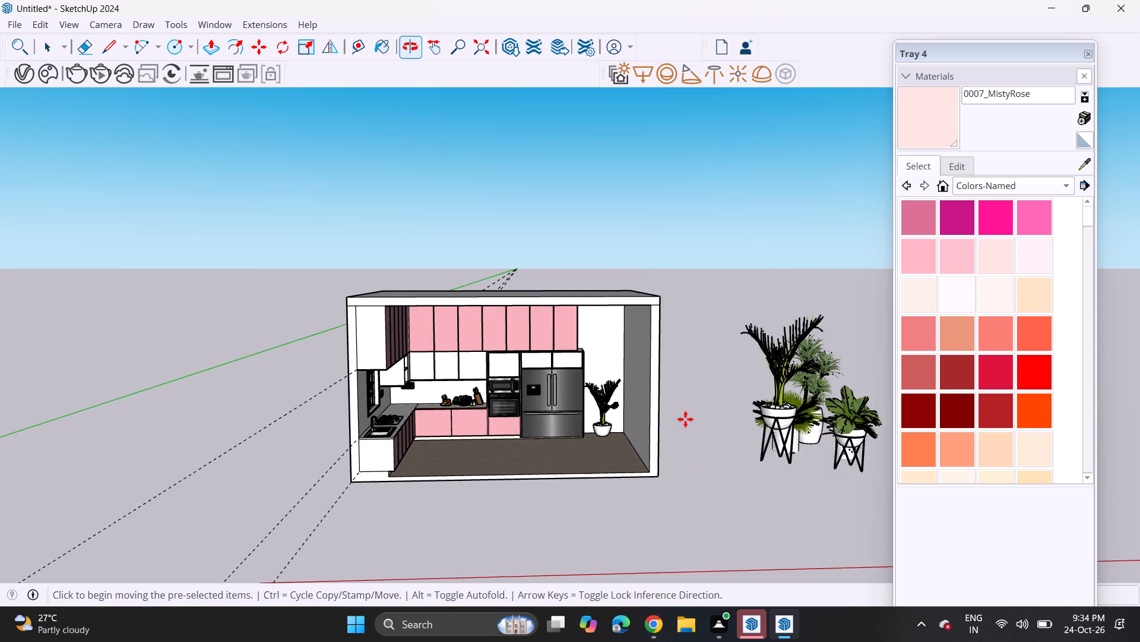
pyautogui.scroll(-5, 685, 419)
pyautogui.moveTo(691, 432); pyautogui.dragTo(630, 327, button='middle')
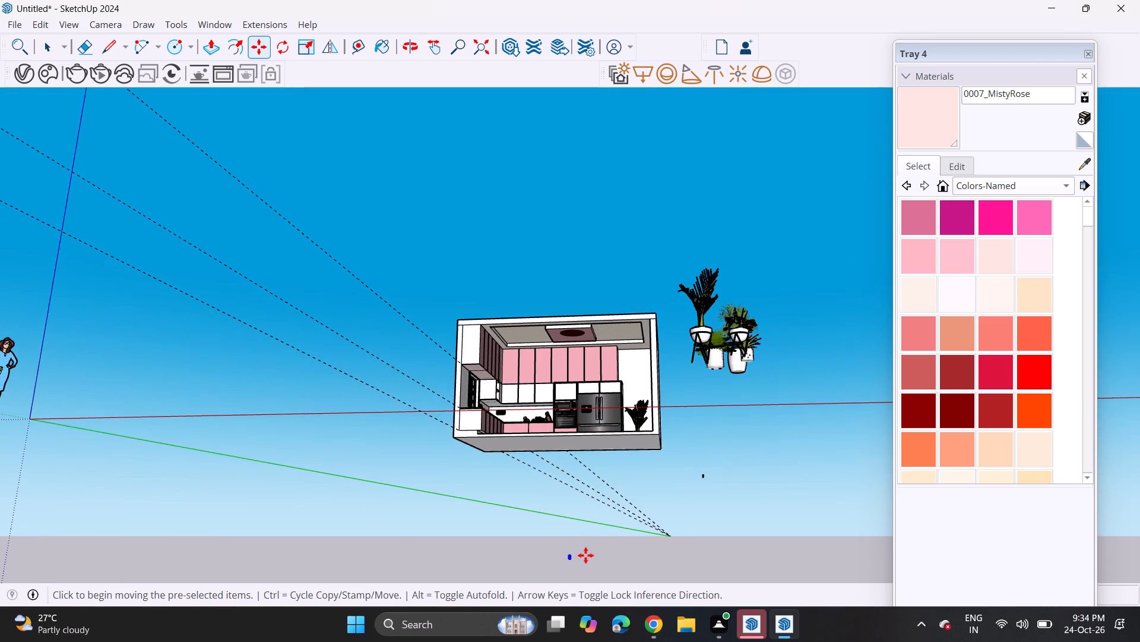
pyautogui.click(571, 558)
pyautogui.moveTo(585, 414); pyautogui.dragTo(617, 464, button='middle')
pyautogui.scroll(1, 625, 414)
pyautogui.moveTo(625, 414); pyautogui.dragTo(657, 458, button='middle')
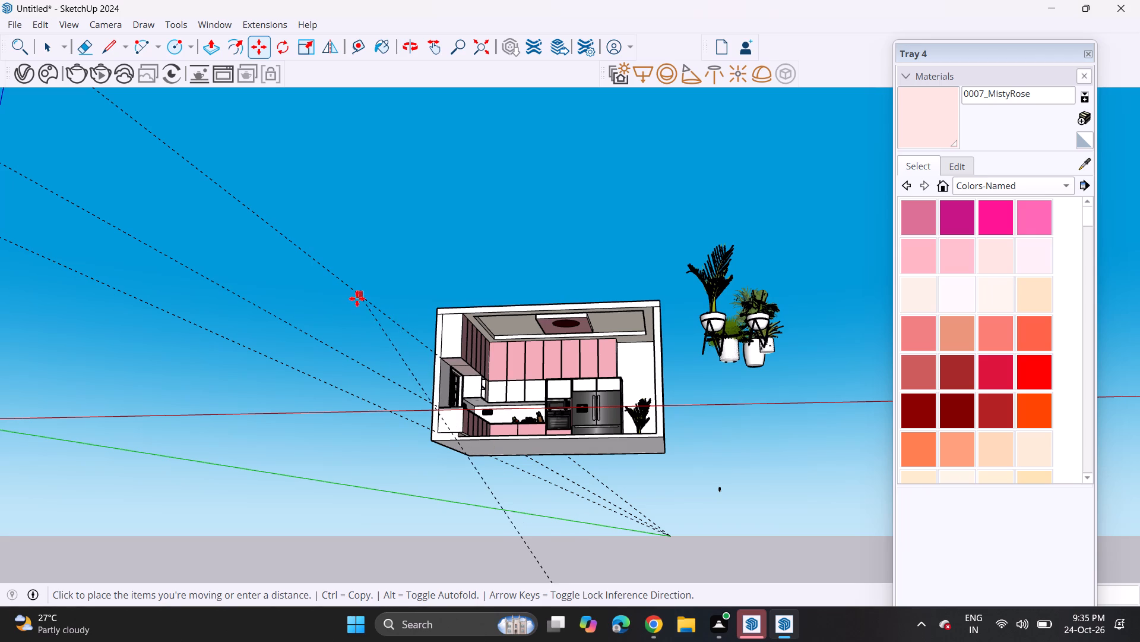
pyautogui.click(453, 265)
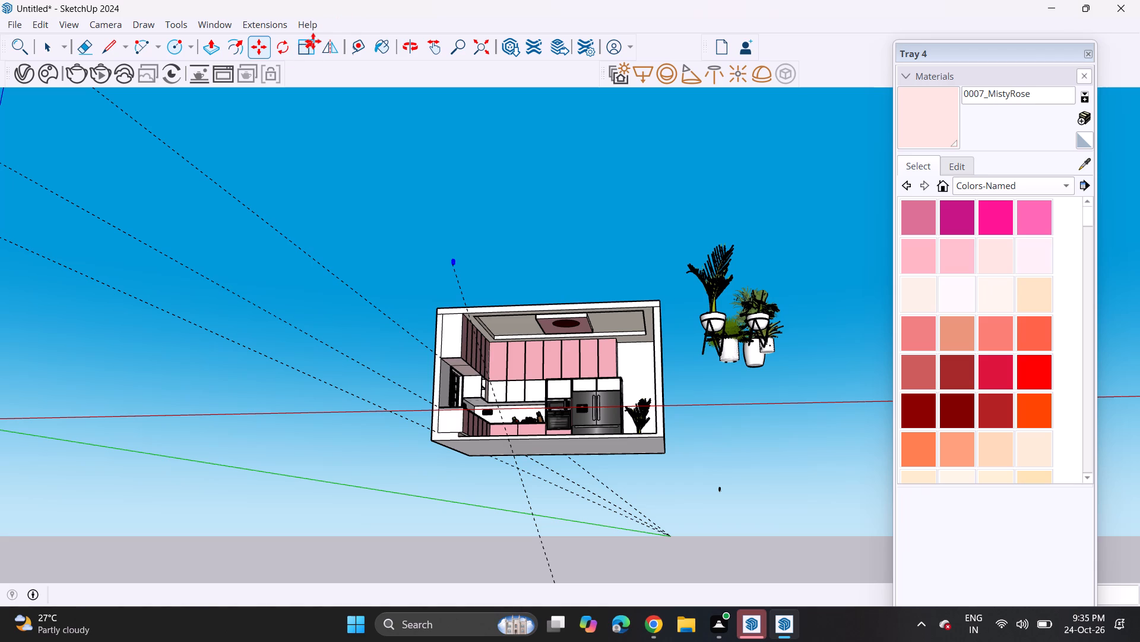
# Enlarge the selected pendant lamp uniformly from one of its corners with the Scale tool.
pyautogui.press('space')
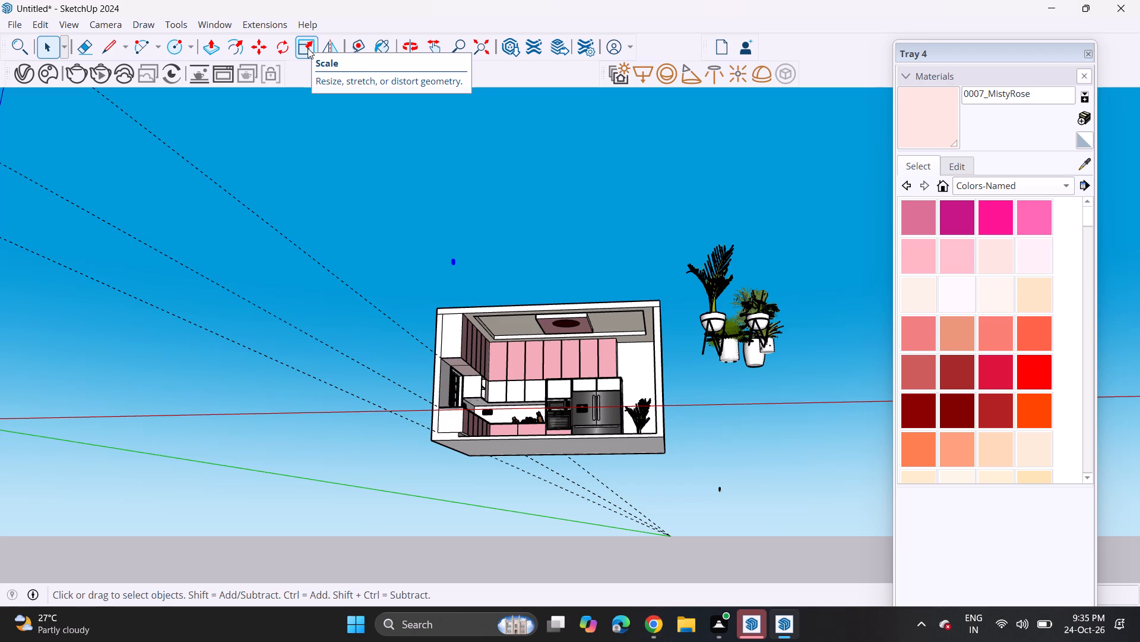
pyautogui.click(302, 43)
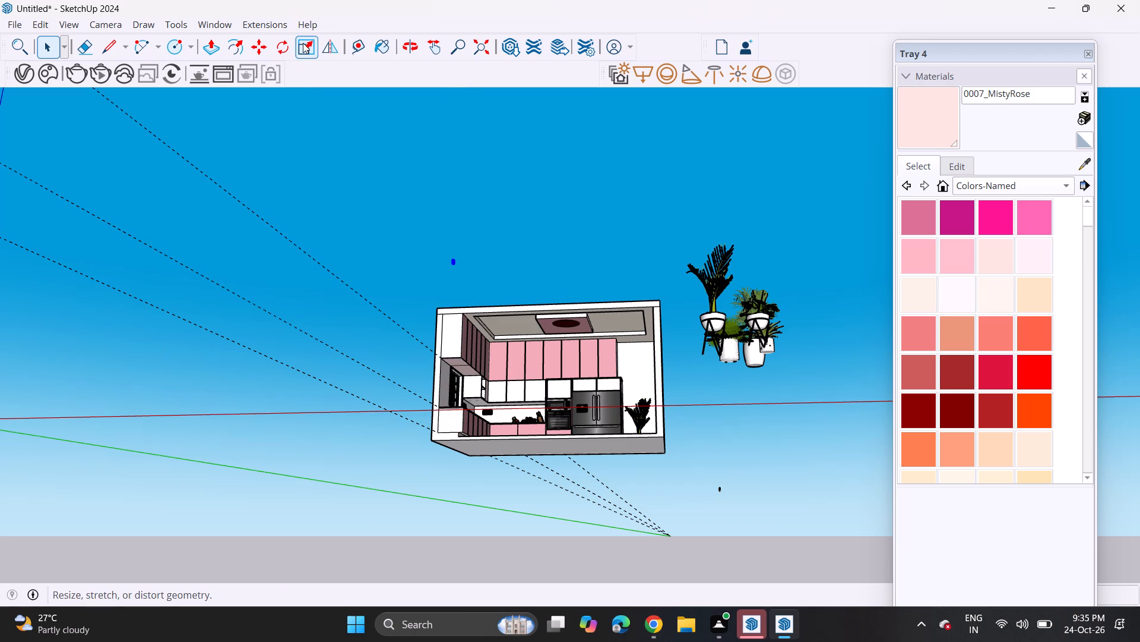
pyautogui.scroll(8, 457, 256)
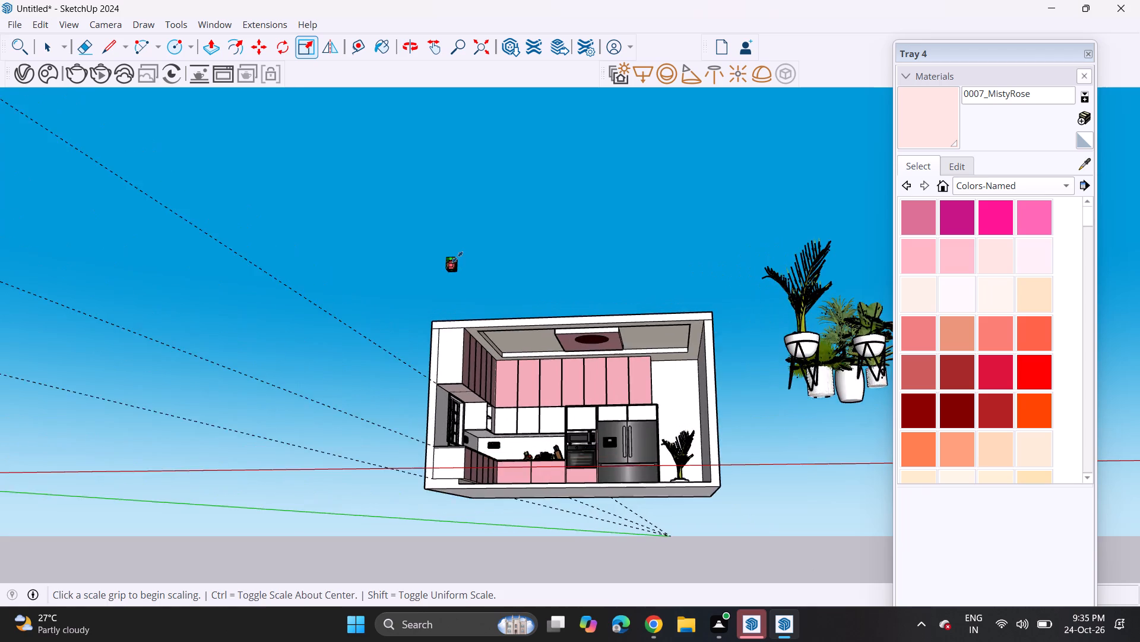
pyautogui.scroll(20, 457, 257)
pyautogui.scroll(3, 456, 258)
pyautogui.scroll(-1, 456, 258)
pyautogui.scroll(2, 456, 258)
pyautogui.scroll(-1, 456, 258)
pyautogui.scroll(2, 456, 258)
pyautogui.scroll(-1, 456, 258)
pyautogui.scroll(12, 456, 258)
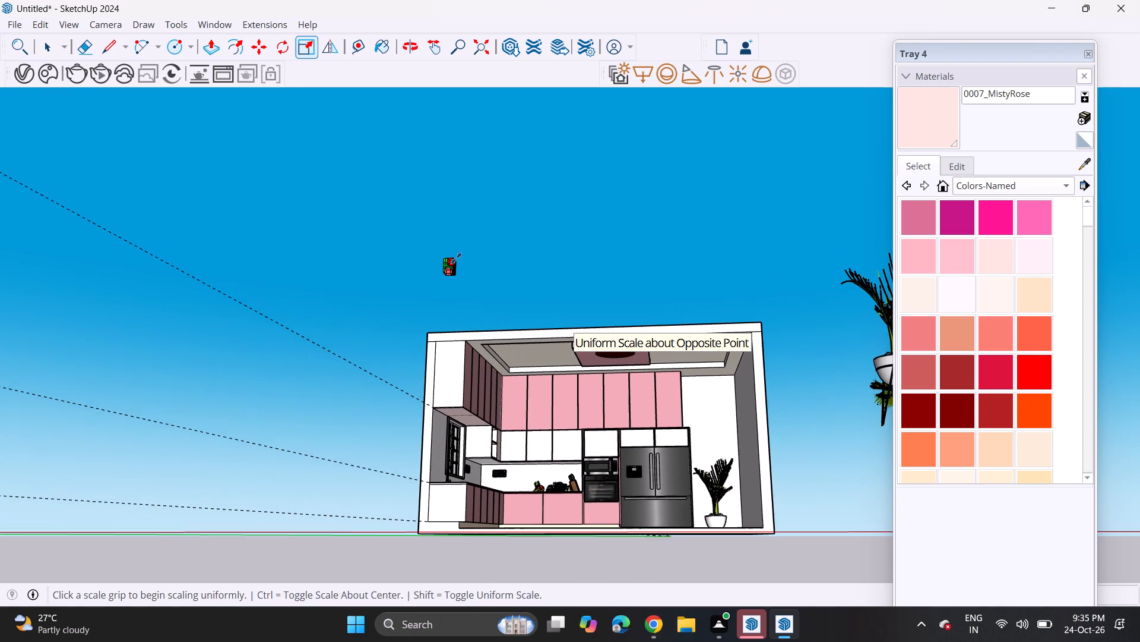
pyautogui.scroll(6, 456, 258)
pyautogui.scroll(-1, 456, 258)
pyautogui.scroll(3, 456, 258)
pyautogui.click(455, 258)
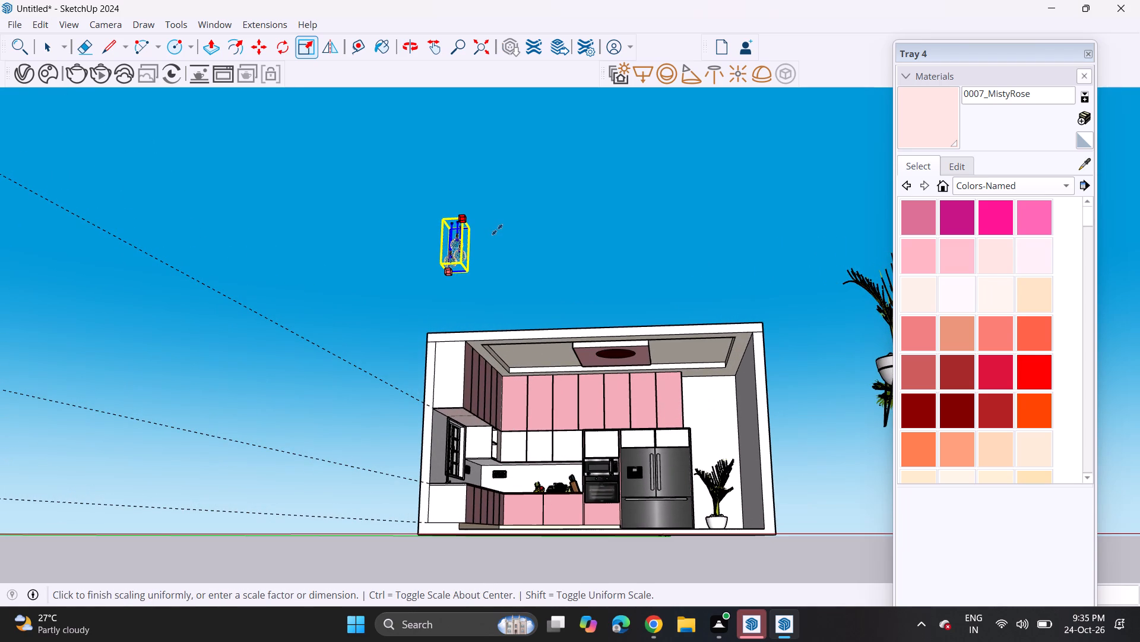
pyautogui.click(505, 225)
# Move the enlarged pendant lamp to the dark circle in the ceiling panel so it hangs from there.
pyautogui.scroll(11, 399, 229)
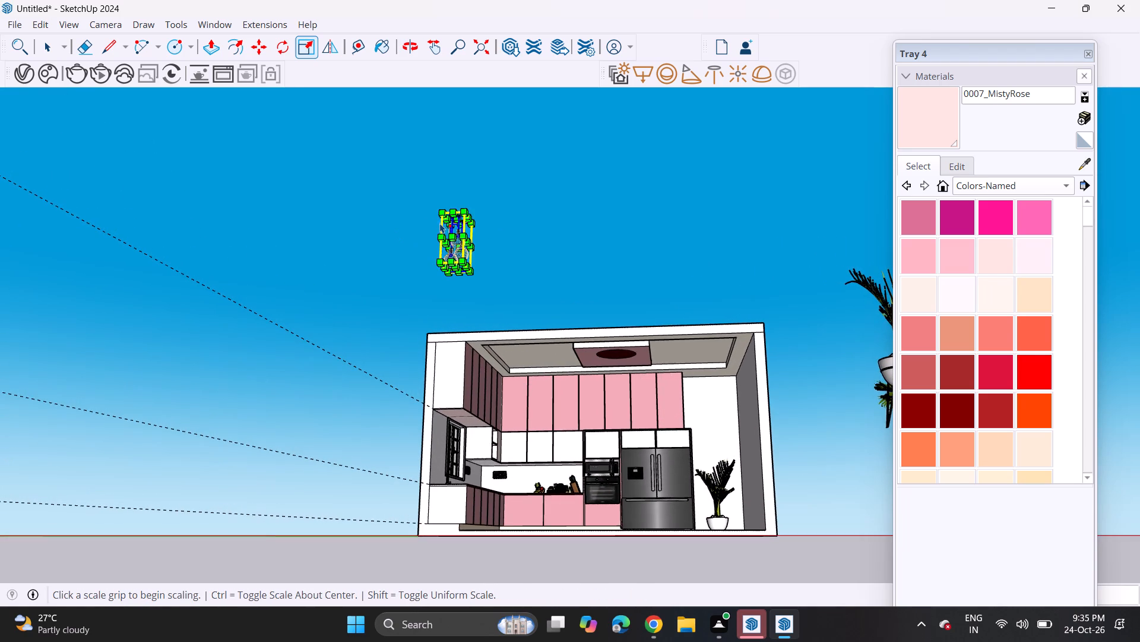
pyautogui.moveTo(440, 224); pyautogui.dragTo(459, 314, button='middle')
pyautogui.moveTo(535, 546); pyautogui.dragTo(503, 407, button='middle')
pyautogui.scroll(4, 482, 288)
pyautogui.scroll(-1, 454, 256)
pyautogui.moveTo(486, 291); pyautogui.dragTo(491, 297, button='middle')
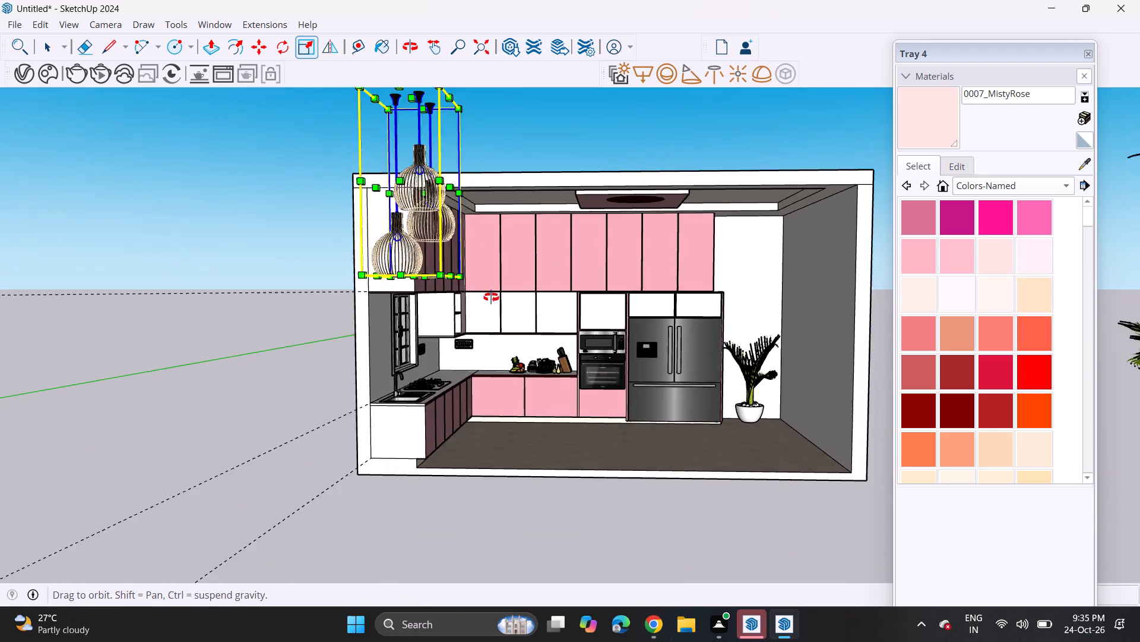
pyautogui.moveTo(491, 297); pyautogui.dragTo(510, 324, button='middle')
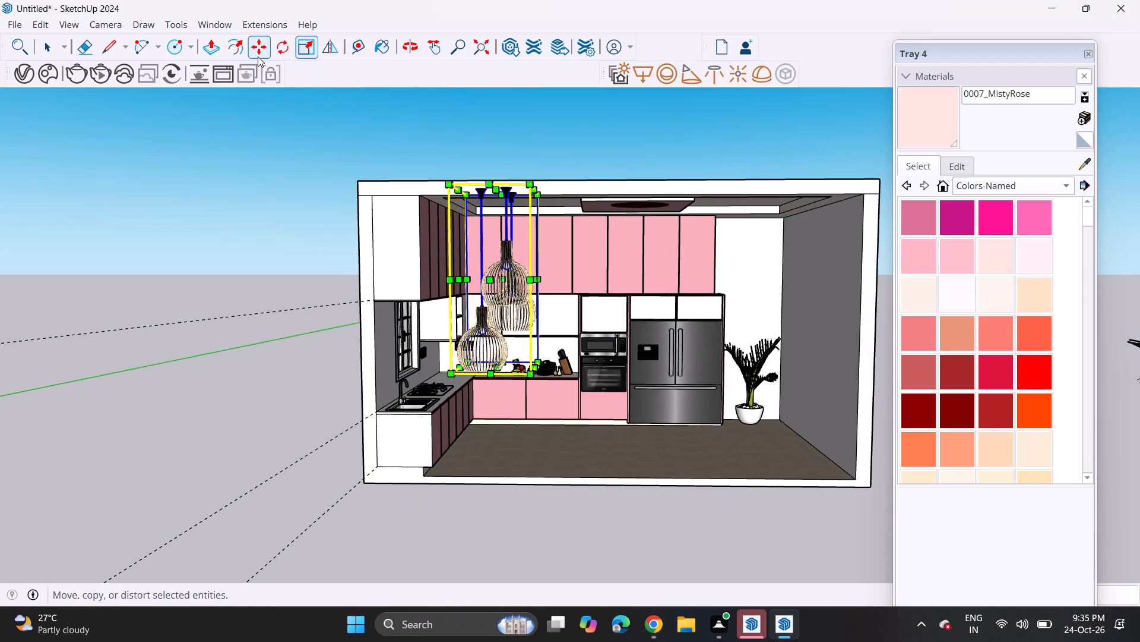
pyautogui.click(252, 48)
pyautogui.click(508, 185)
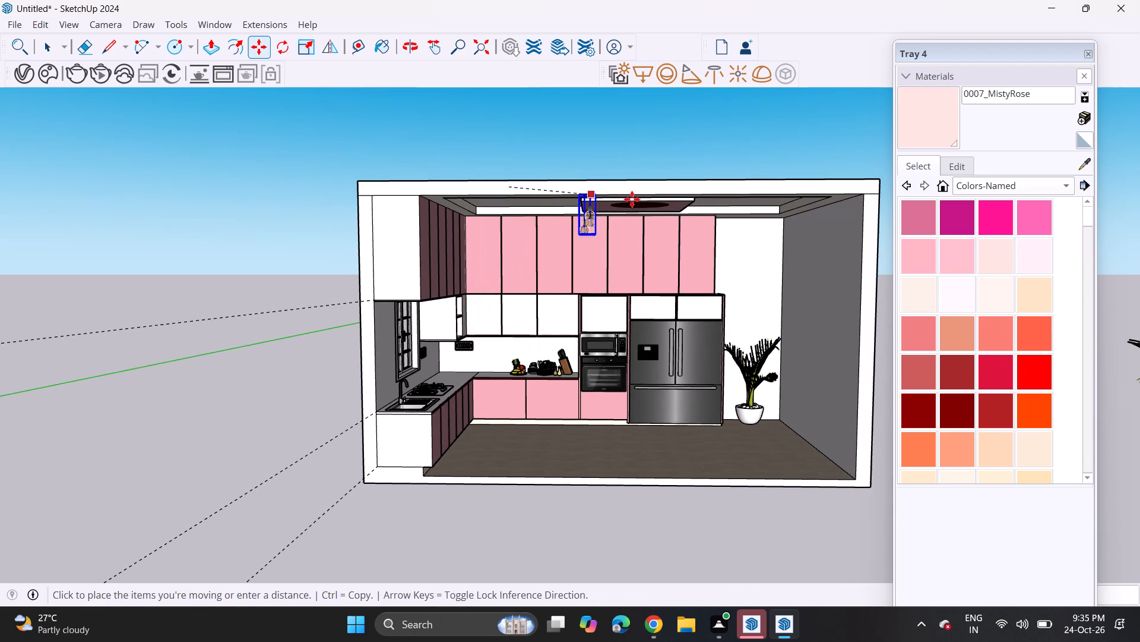
pyautogui.scroll(13, 637, 199)
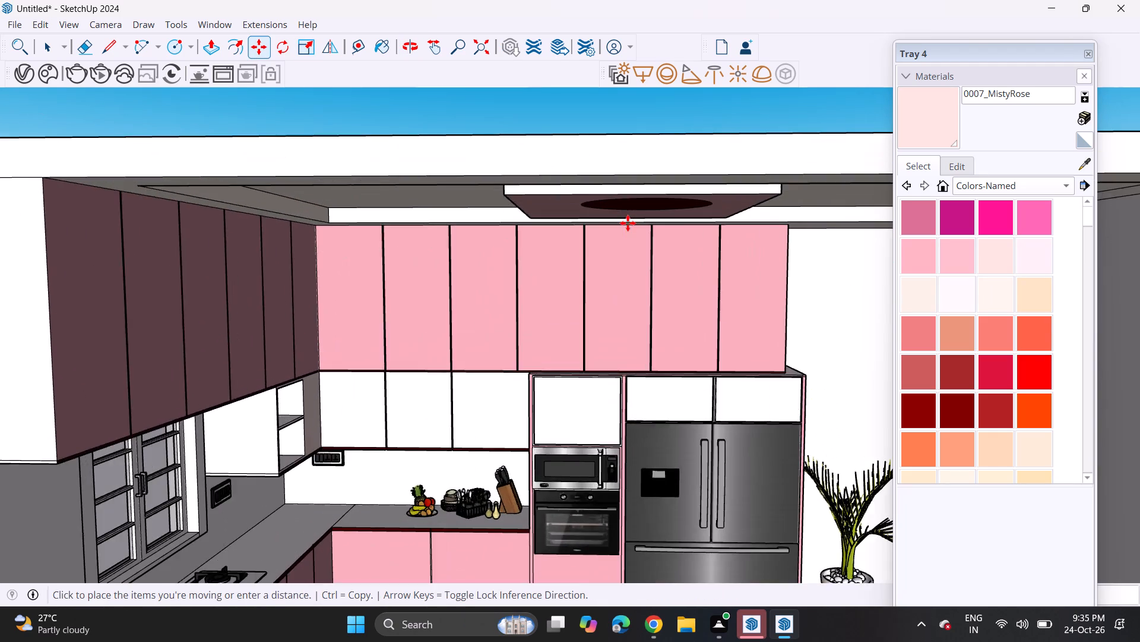
pyautogui.moveTo(636, 219); pyautogui.dragTo(669, 147, button='middle')
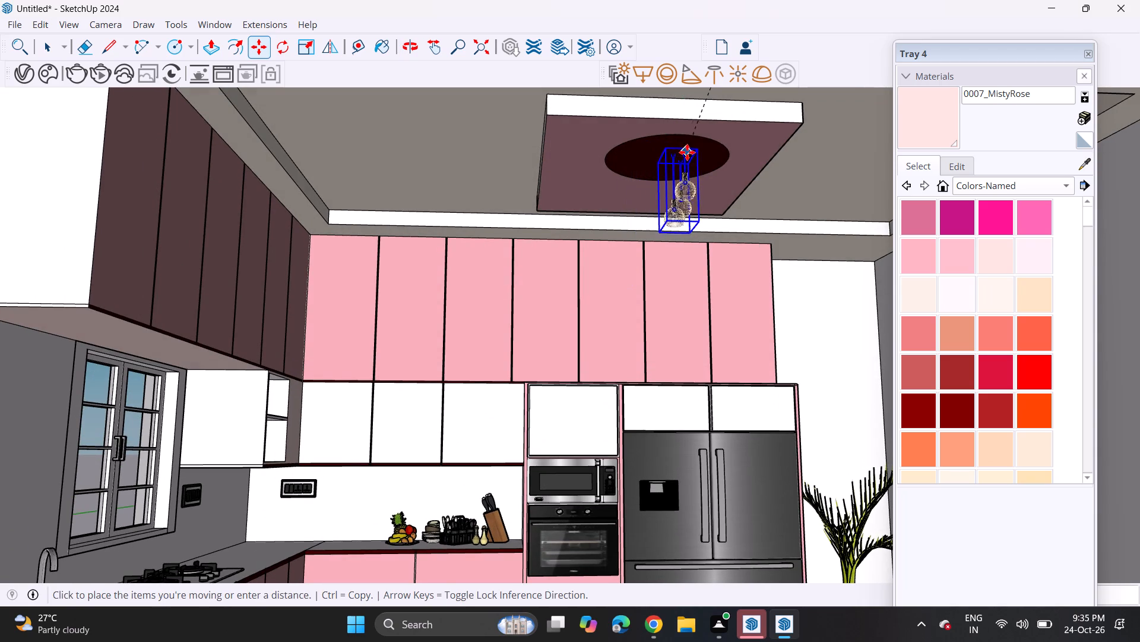
pyautogui.click(682, 152)
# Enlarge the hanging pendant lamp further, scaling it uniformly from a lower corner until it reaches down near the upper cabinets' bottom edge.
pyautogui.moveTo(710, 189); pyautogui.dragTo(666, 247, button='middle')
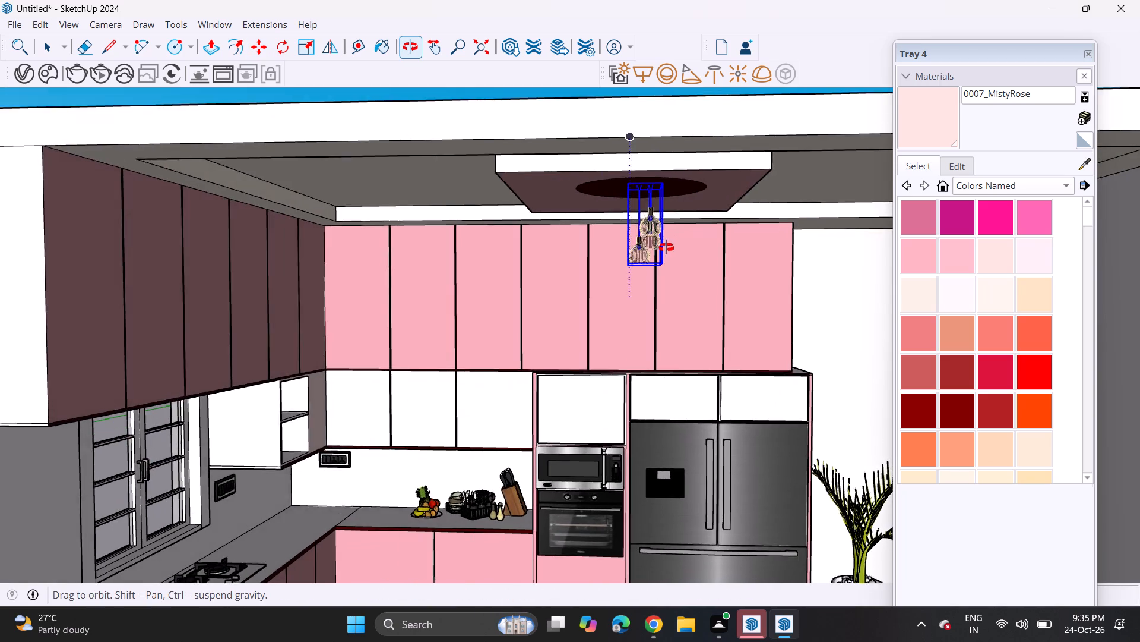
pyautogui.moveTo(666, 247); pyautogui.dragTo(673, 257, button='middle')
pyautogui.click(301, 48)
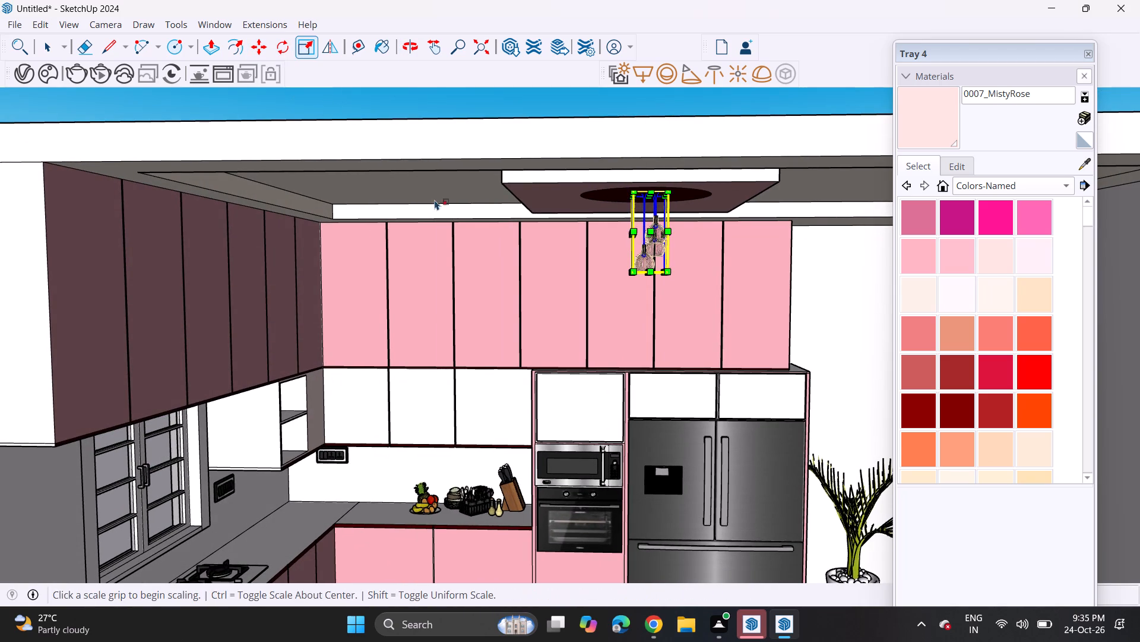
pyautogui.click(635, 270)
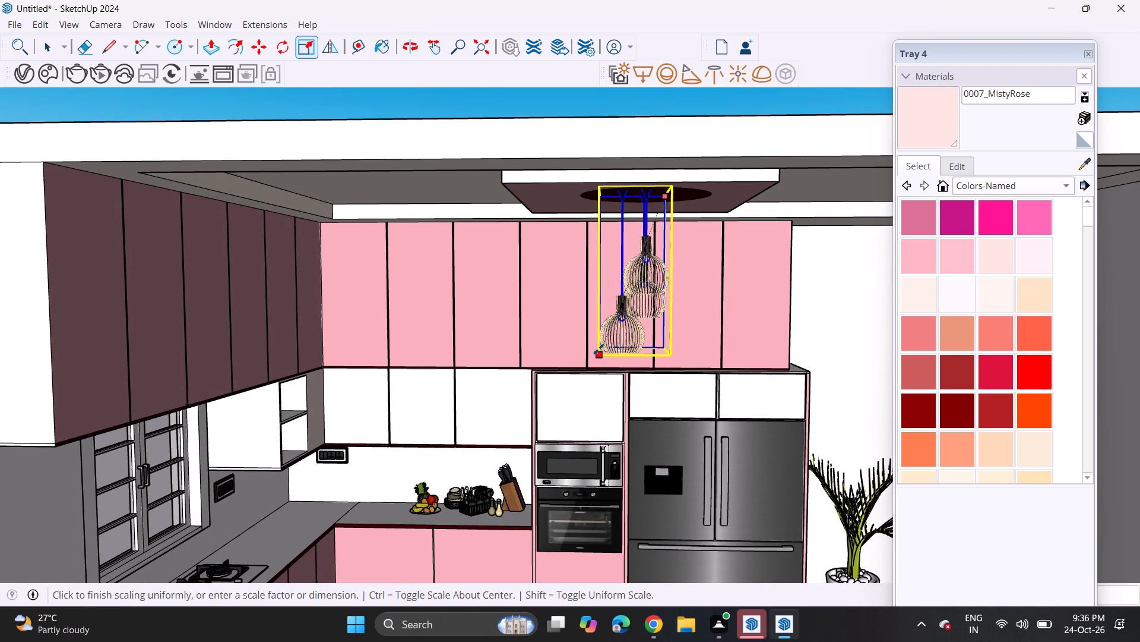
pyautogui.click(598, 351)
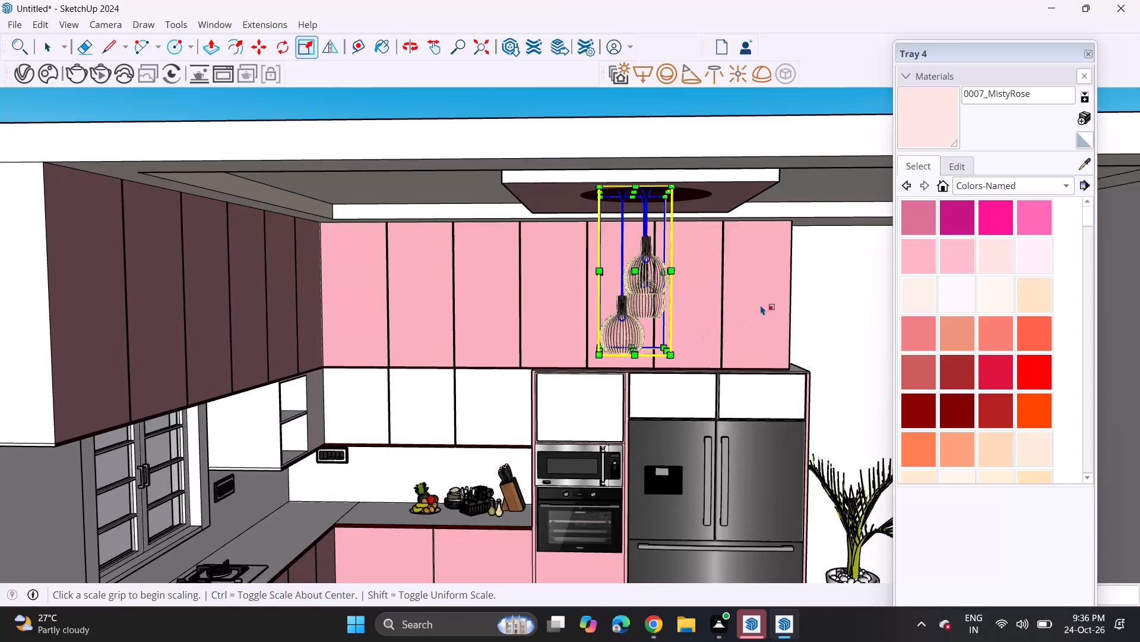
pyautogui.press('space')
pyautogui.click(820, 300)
# Delete the three-globe pendant lamp hanging from the ceiling panel.
pyautogui.scroll(-4, 686, 301)
pyautogui.moveTo(670, 330); pyautogui.dragTo(655, 329, button='middle')
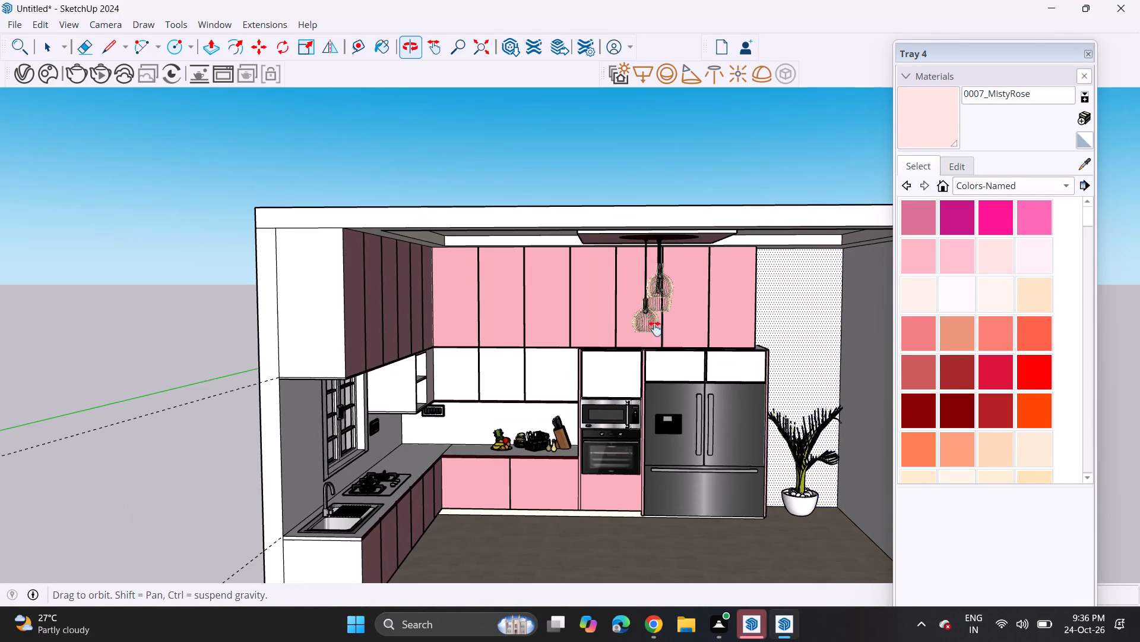
pyautogui.moveTo(655, 329); pyautogui.dragTo(581, 319, button='middle')
pyautogui.click(544, 286)
pyautogui.press('Delete')
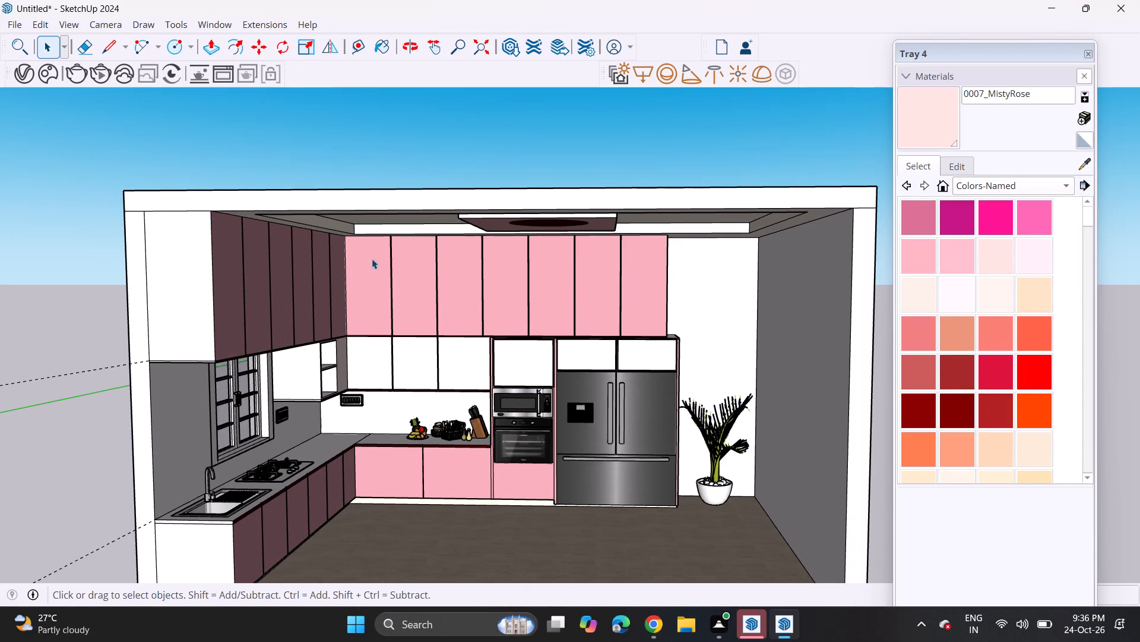
# Start importing a model and look through the files in the Downloads folder.
pyautogui.click(8, 26)
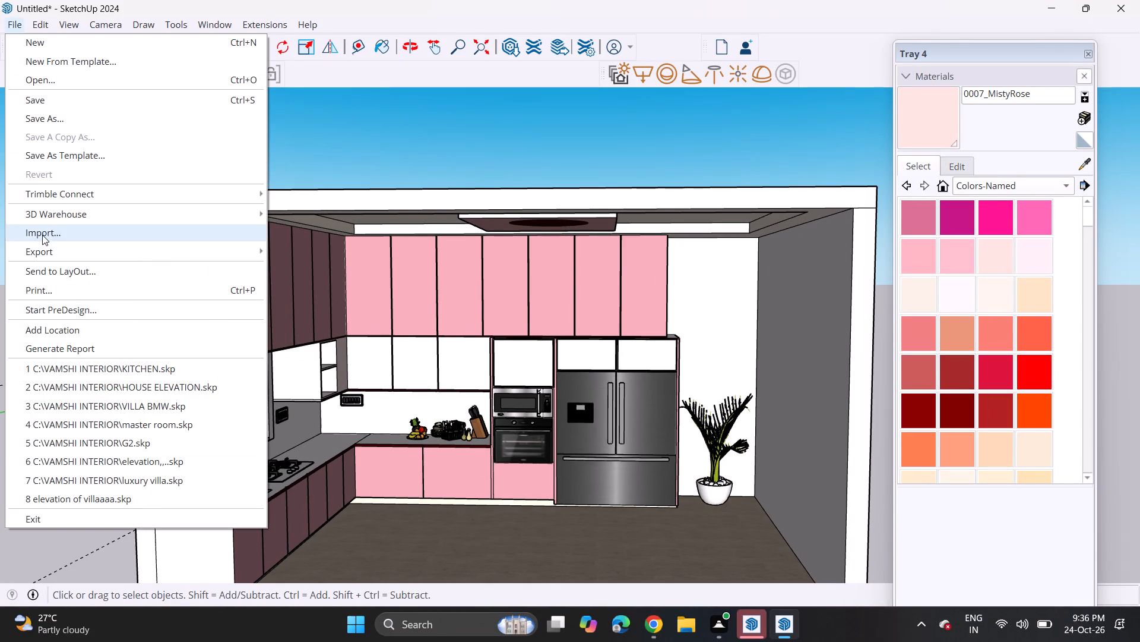
pyautogui.click(42, 237)
pyautogui.scroll(-5, 181, 213)
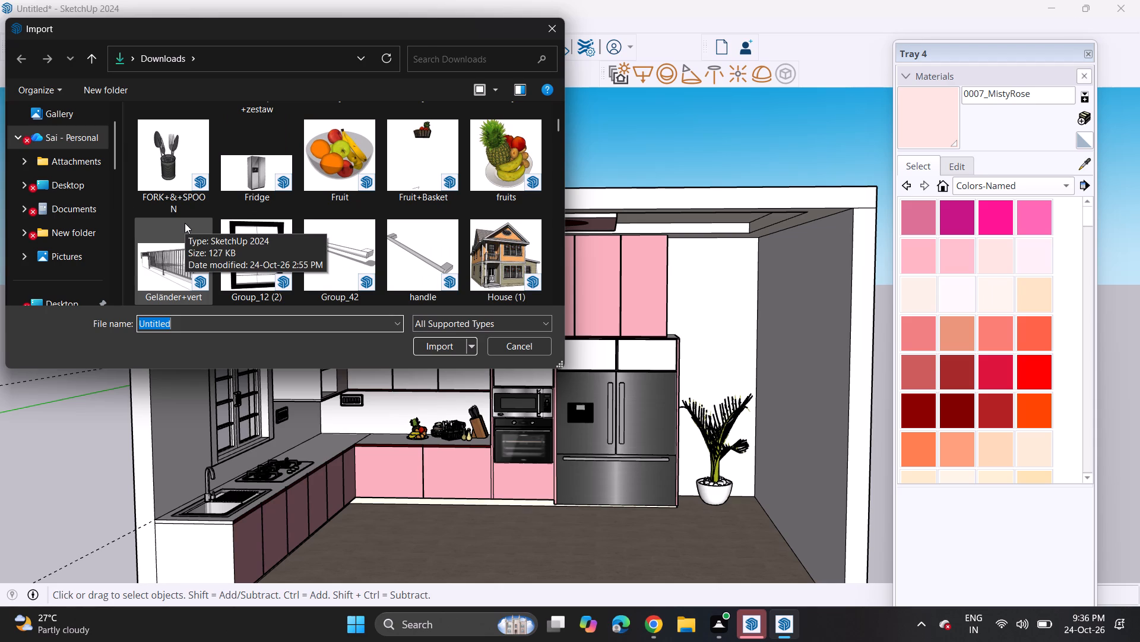
# Switch to Chrome and look through the 3D Warehouse pendant lamp results for a replacement ceiling lamp.
pyautogui.click(664, 624)
pyautogui.scroll(3, 437, 361)
pyautogui.scroll(-5, 437, 360)
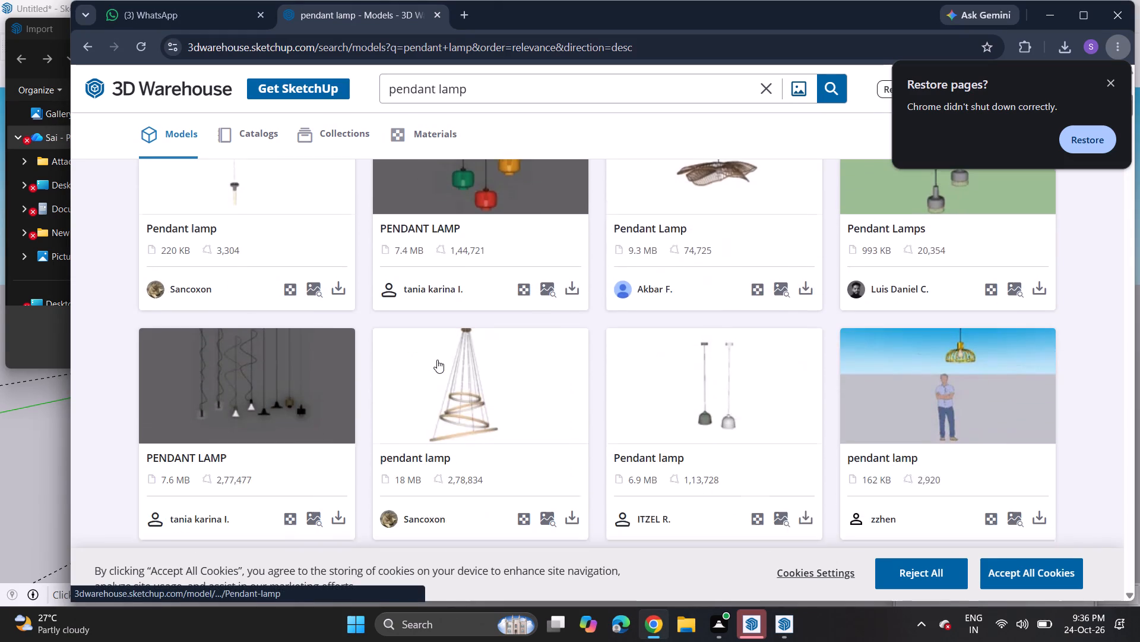
pyautogui.scroll(-9, 437, 360)
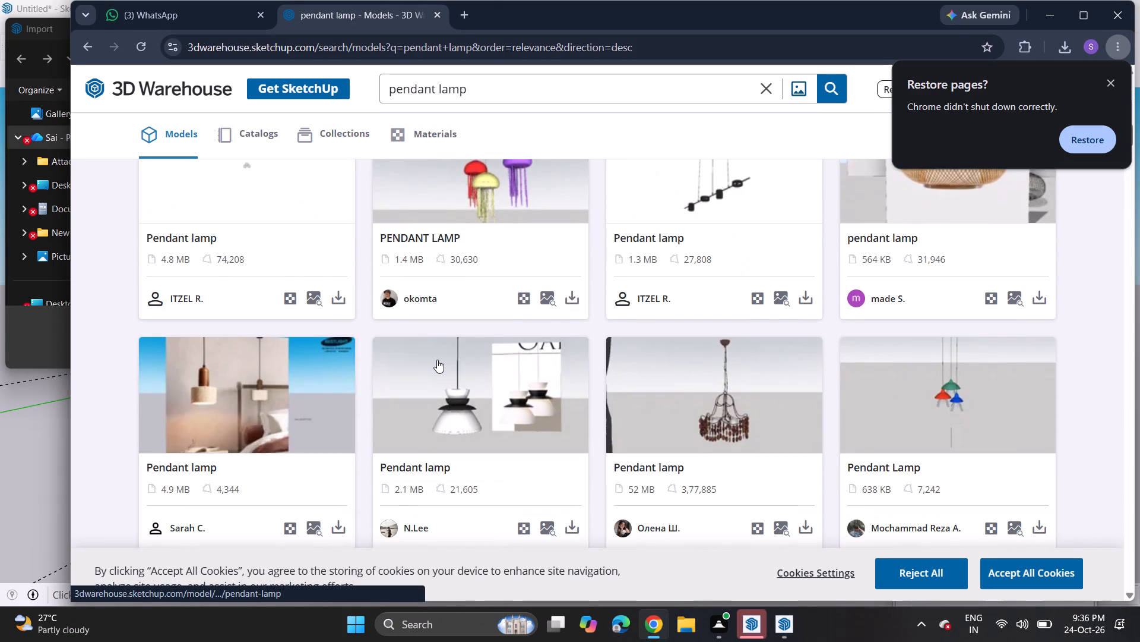
pyautogui.scroll(-7, 437, 360)
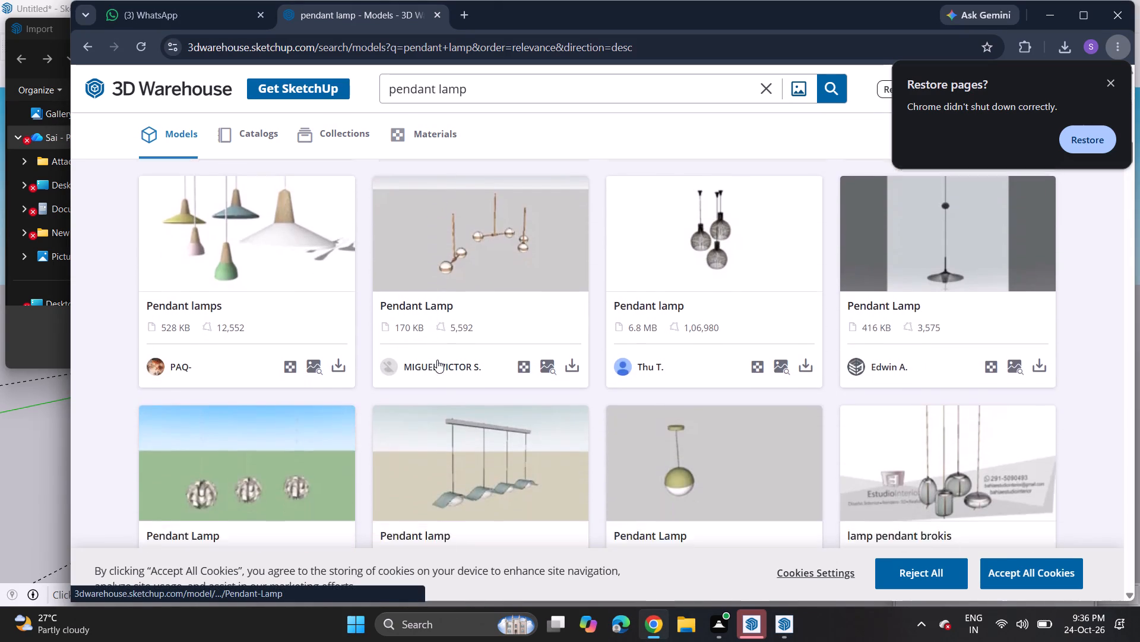
pyautogui.scroll(-2, 437, 360)
pyautogui.scroll(3, 437, 359)
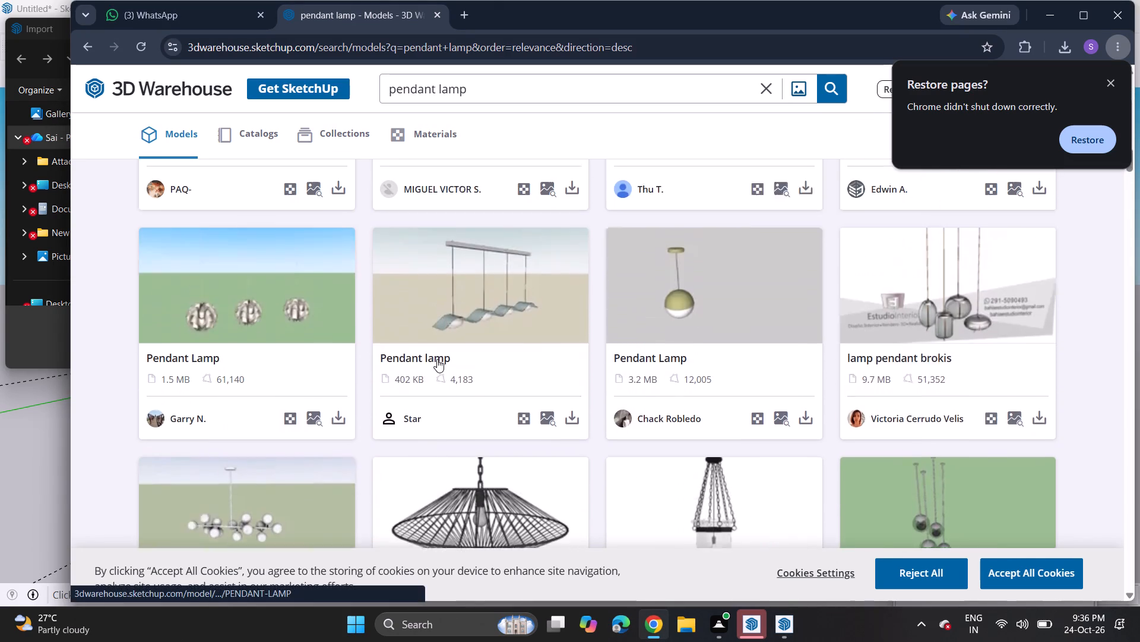
pyautogui.scroll(2, 437, 359)
pyautogui.scroll(-8, 437, 357)
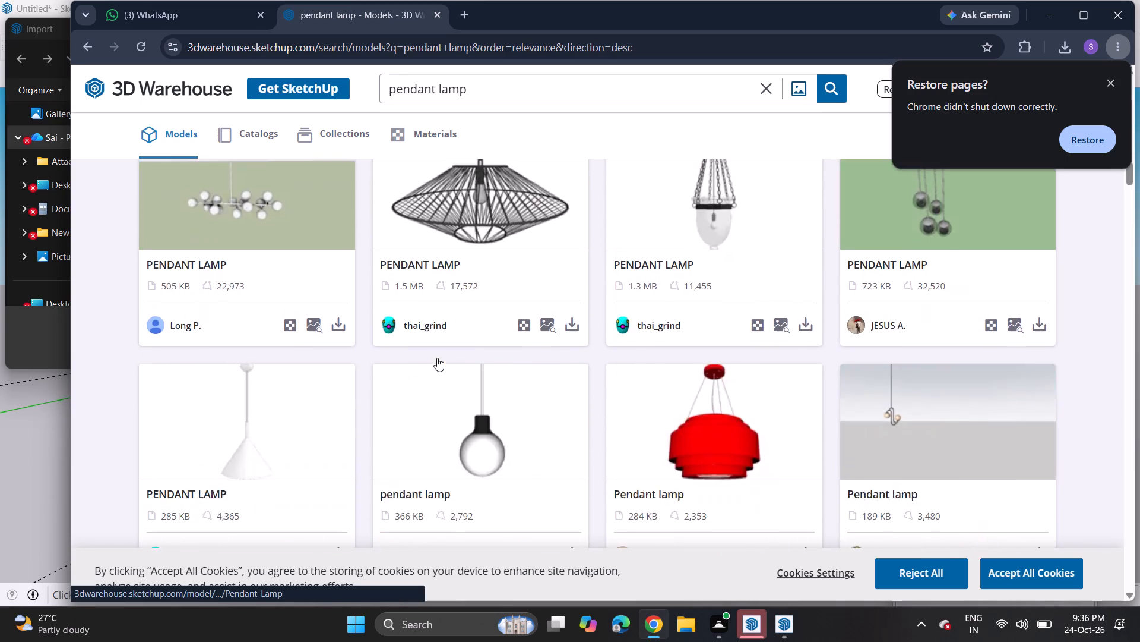
pyautogui.scroll(-16, 437, 358)
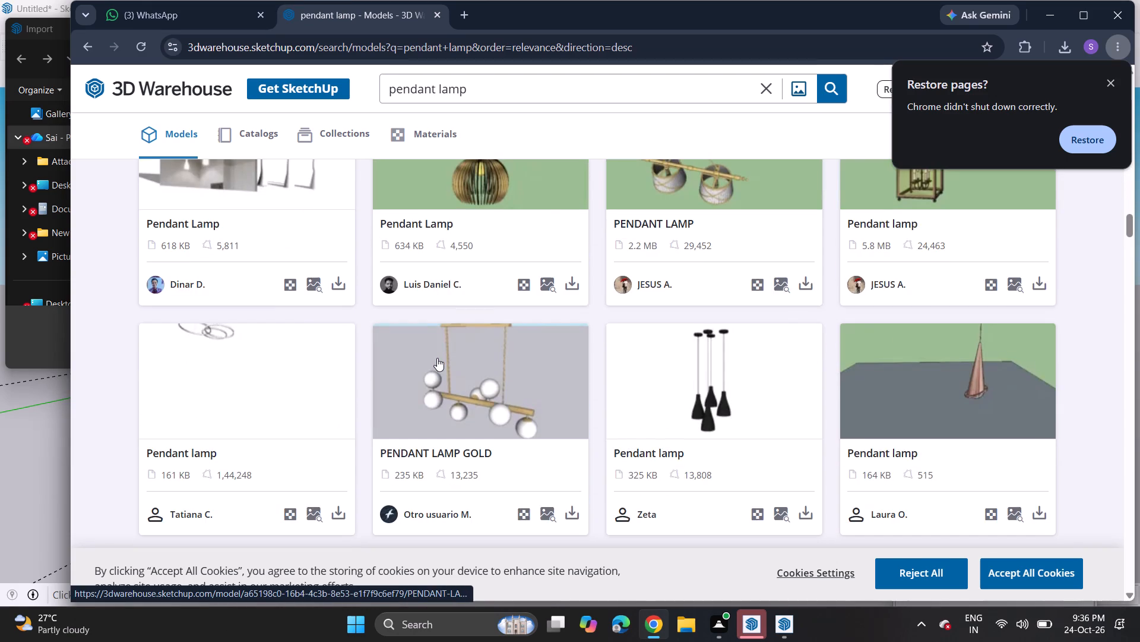
pyautogui.scroll(-6, 437, 358)
pyautogui.scroll(1, 437, 358)
pyautogui.scroll(-10, 437, 358)
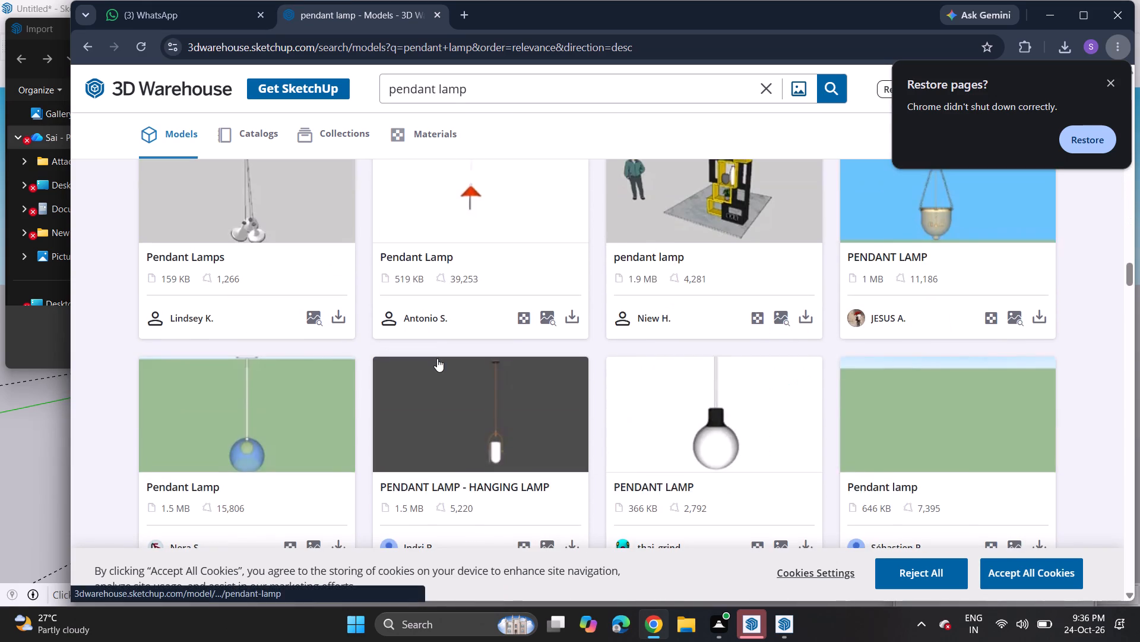
pyautogui.scroll(-13, 437, 358)
pyautogui.scroll(5, 437, 358)
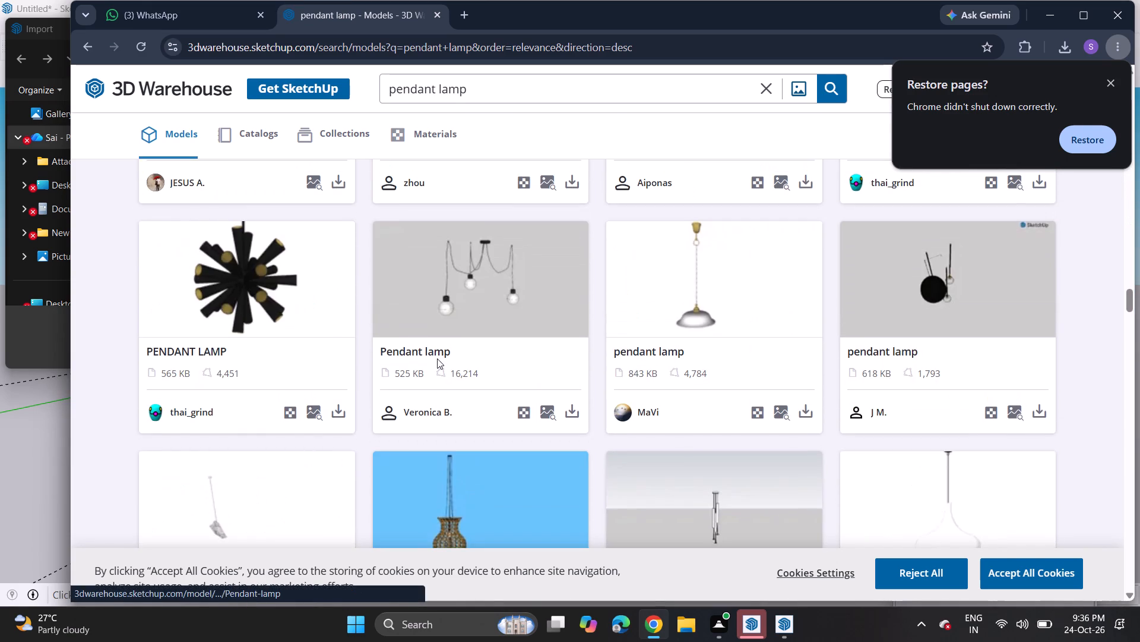
pyautogui.scroll(-17, 437, 358)
pyautogui.scroll(-13, 437, 358)
pyautogui.scroll(1, 437, 358)
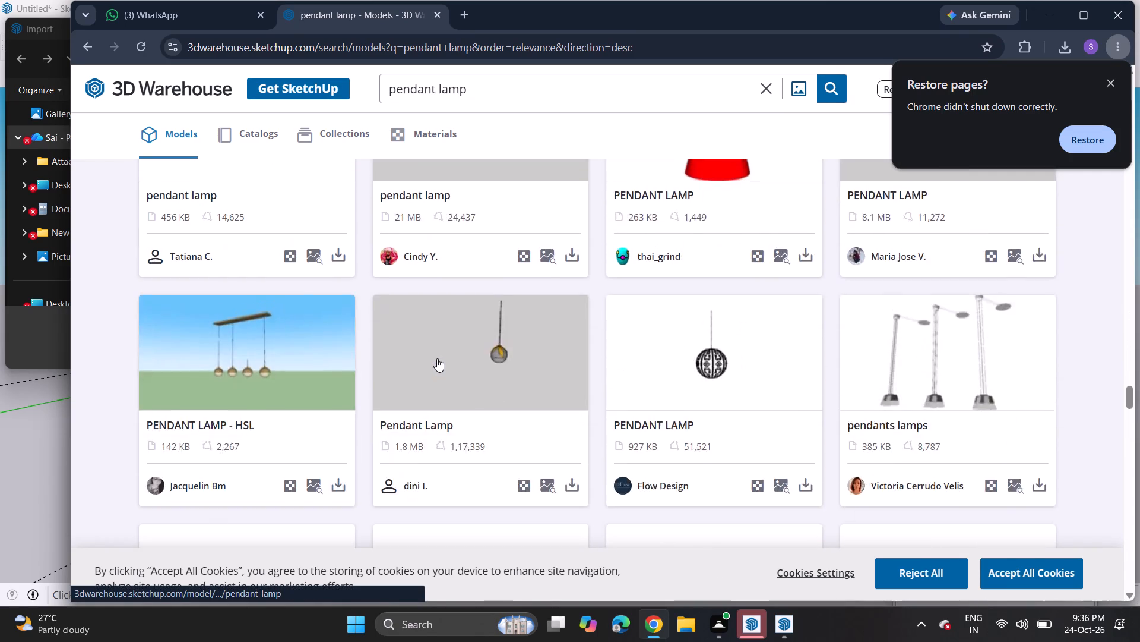
pyautogui.scroll(4, 437, 358)
pyautogui.scroll(-1, 437, 358)
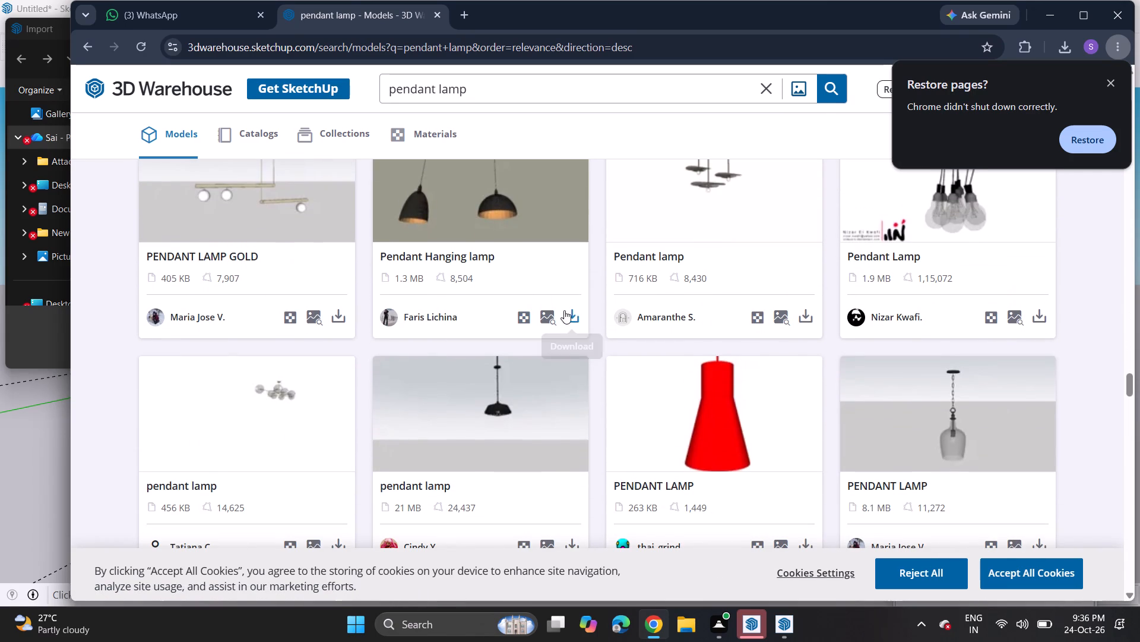
# Download the 1.3 MB Pendant Hanging lamp model with two dark shades as a SketchUp file.
pyautogui.click(571, 321)
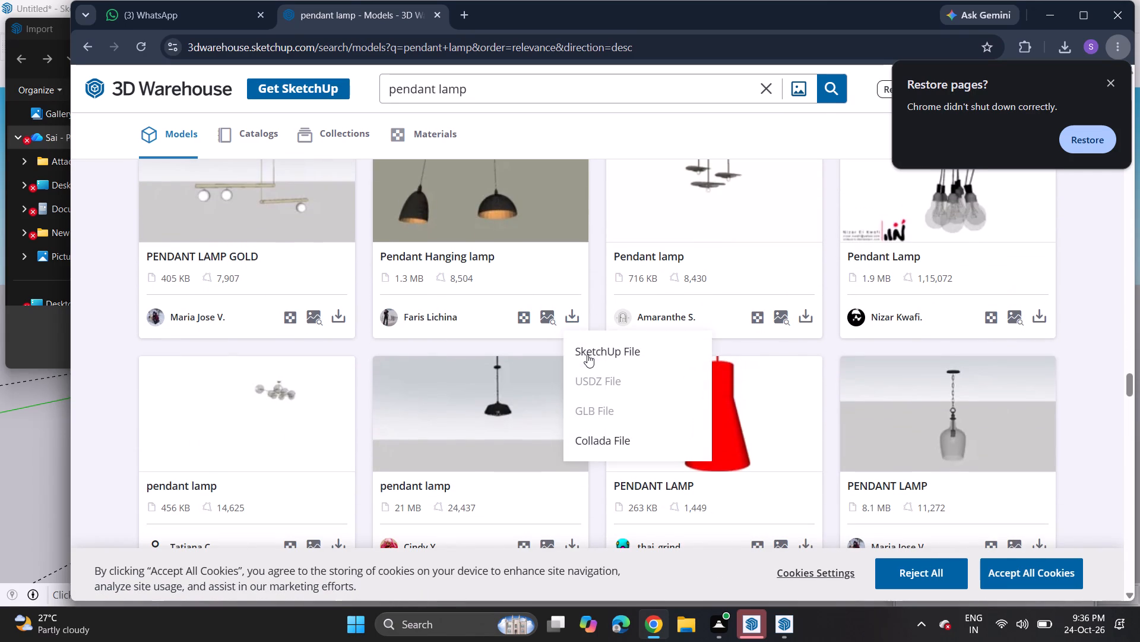
pyautogui.click(587, 356)
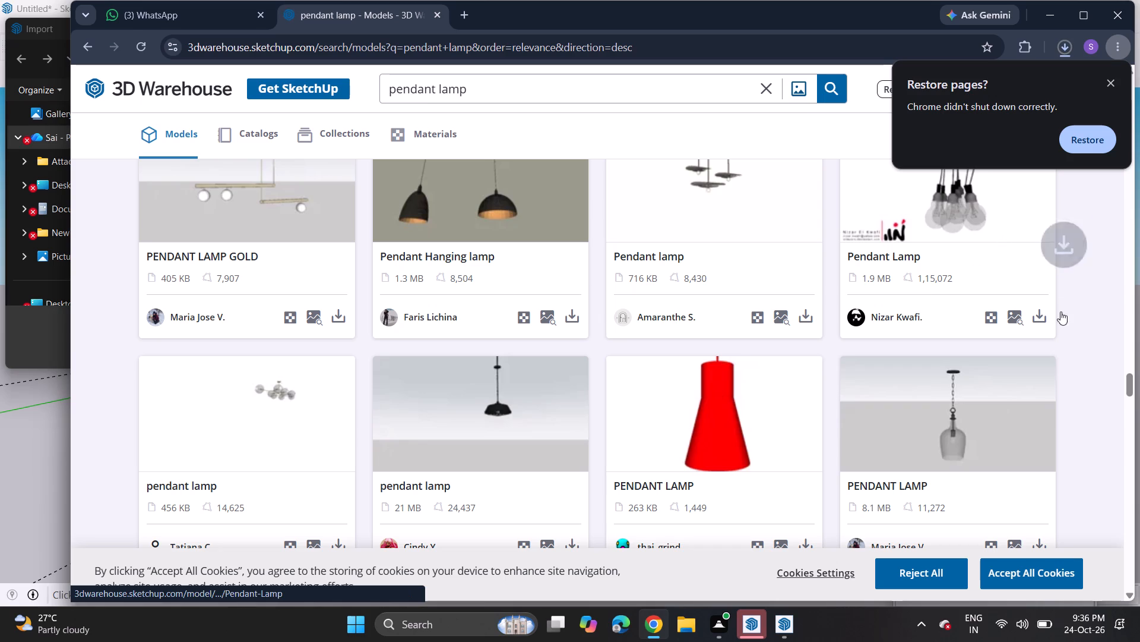
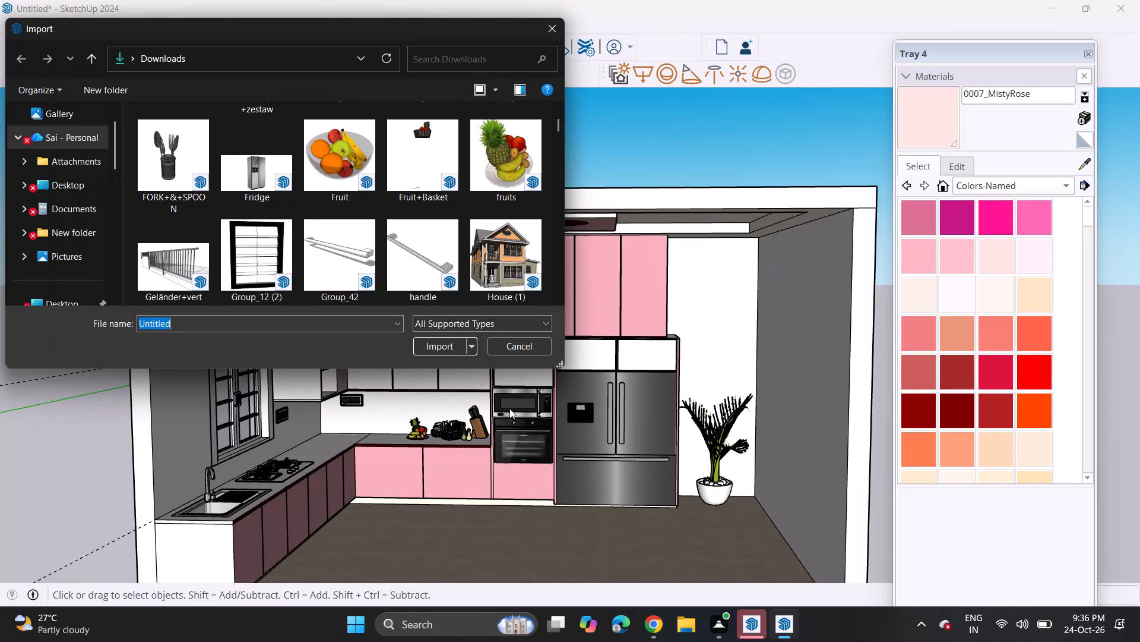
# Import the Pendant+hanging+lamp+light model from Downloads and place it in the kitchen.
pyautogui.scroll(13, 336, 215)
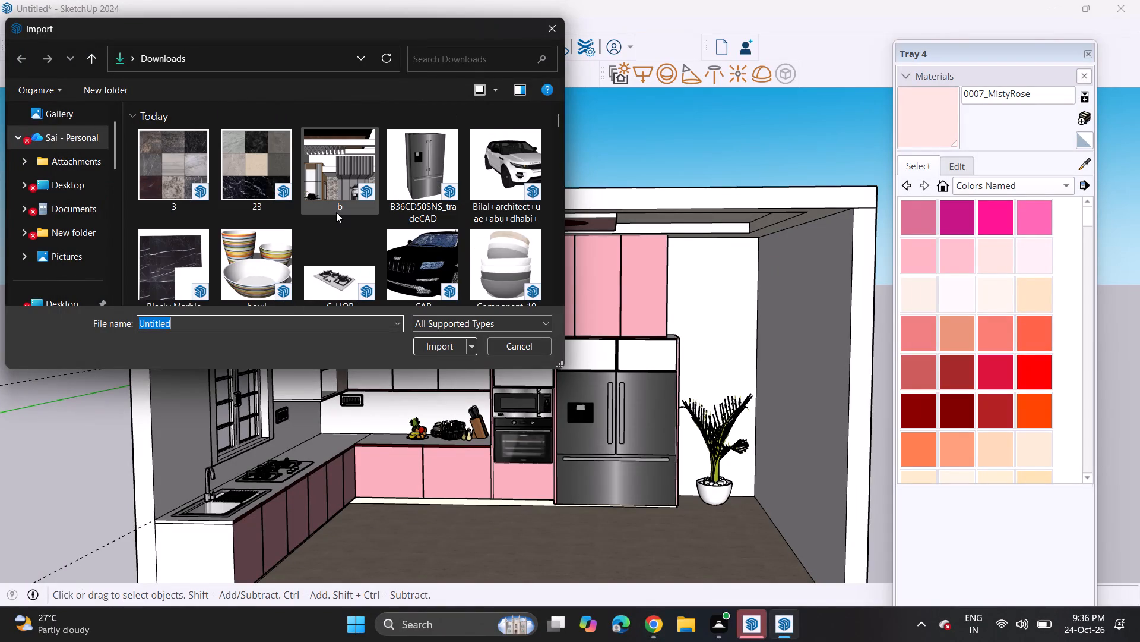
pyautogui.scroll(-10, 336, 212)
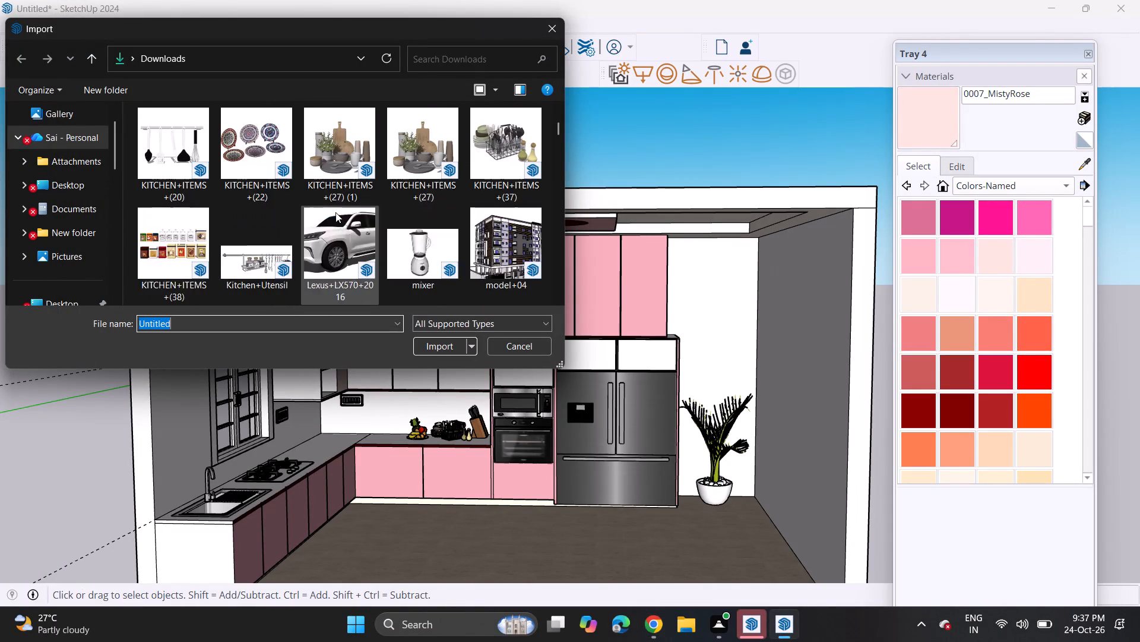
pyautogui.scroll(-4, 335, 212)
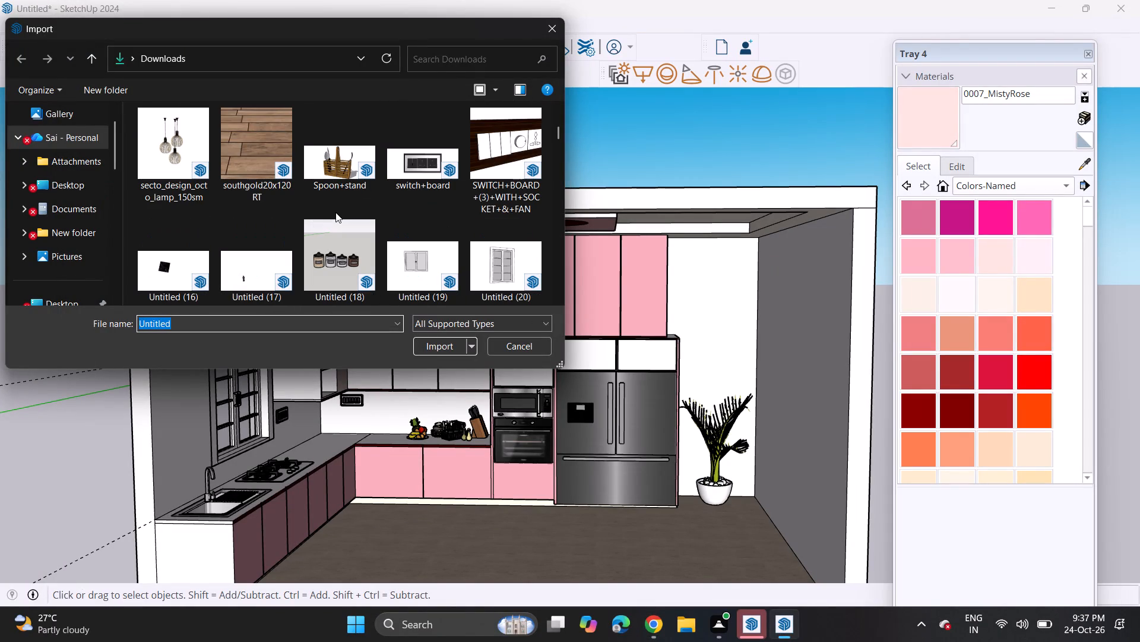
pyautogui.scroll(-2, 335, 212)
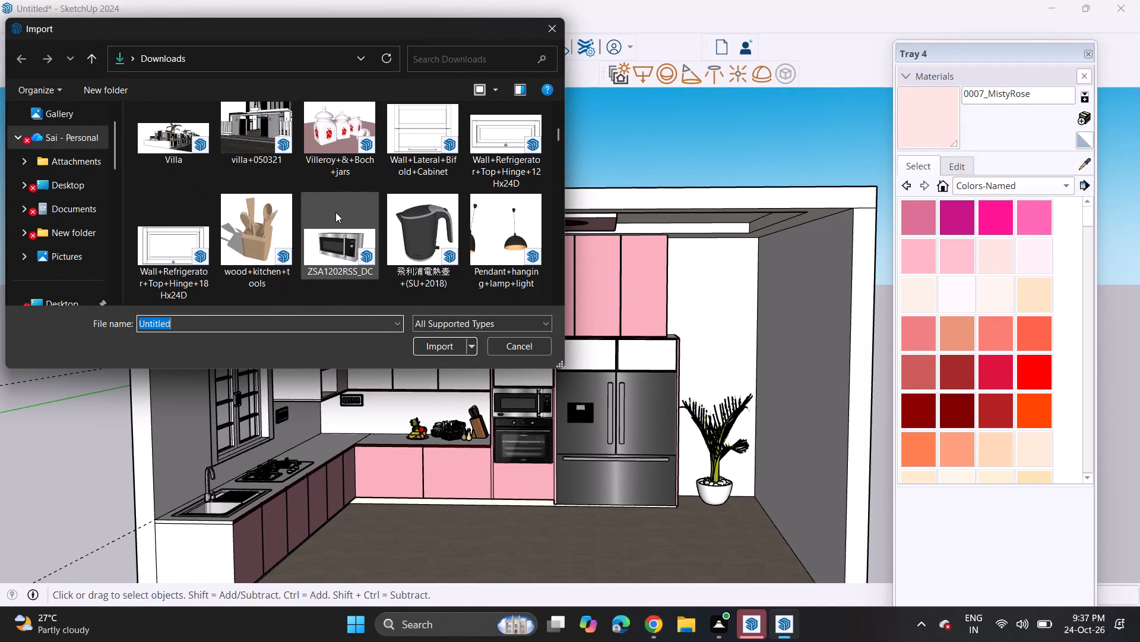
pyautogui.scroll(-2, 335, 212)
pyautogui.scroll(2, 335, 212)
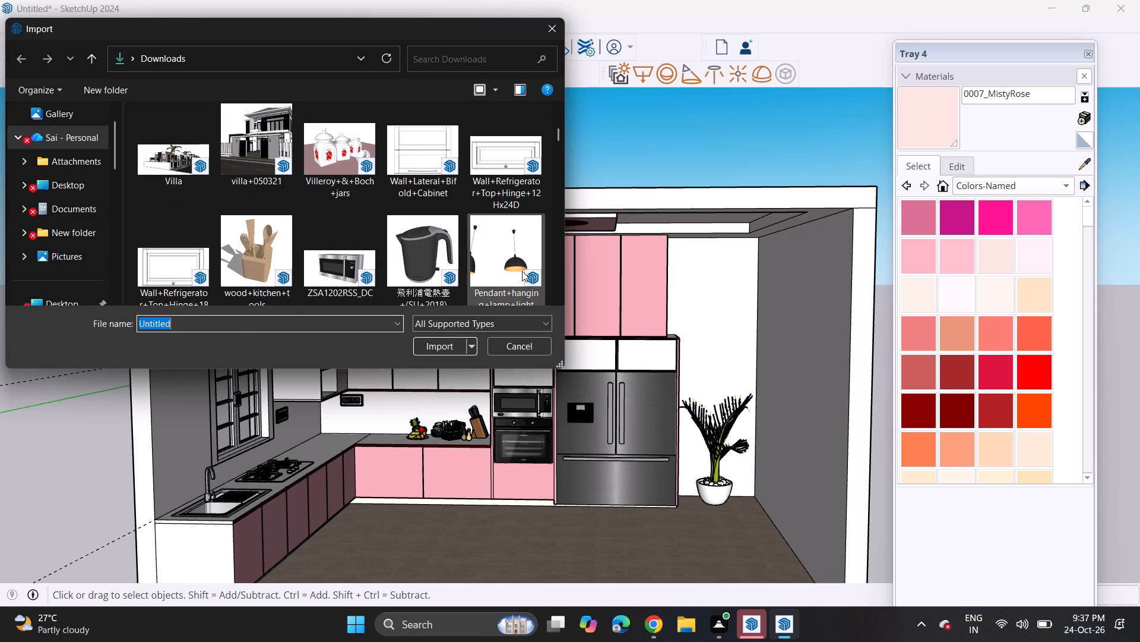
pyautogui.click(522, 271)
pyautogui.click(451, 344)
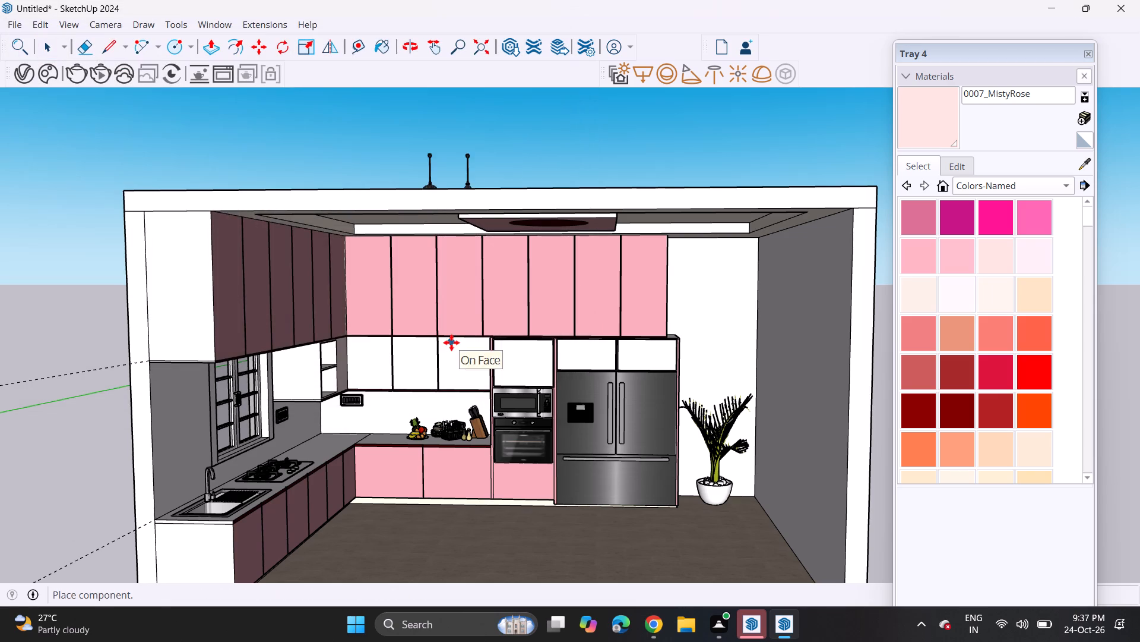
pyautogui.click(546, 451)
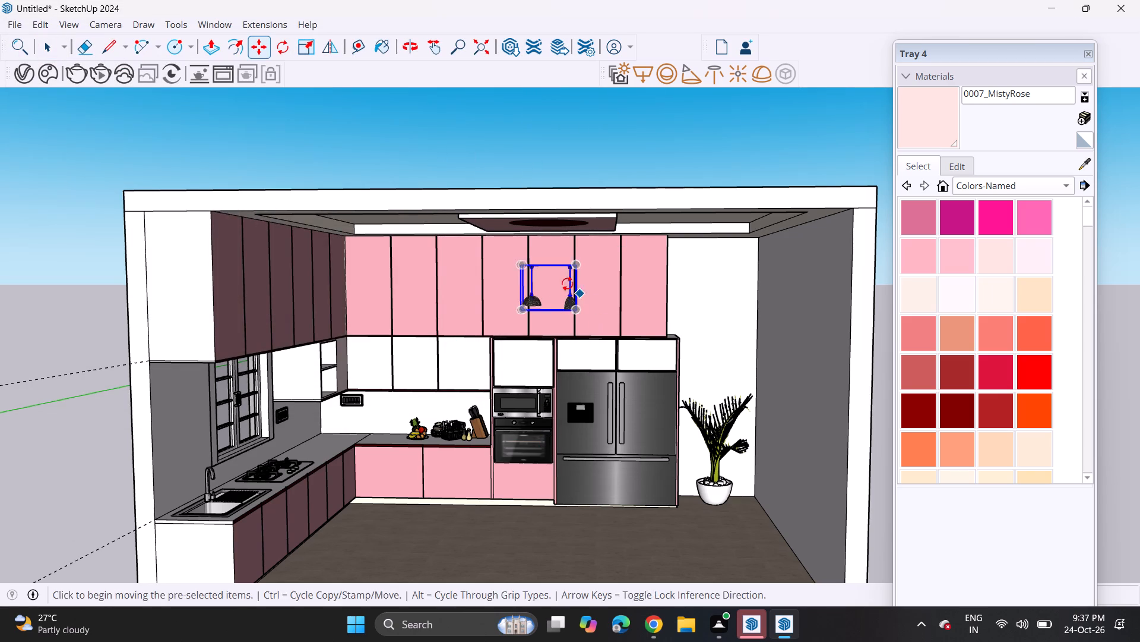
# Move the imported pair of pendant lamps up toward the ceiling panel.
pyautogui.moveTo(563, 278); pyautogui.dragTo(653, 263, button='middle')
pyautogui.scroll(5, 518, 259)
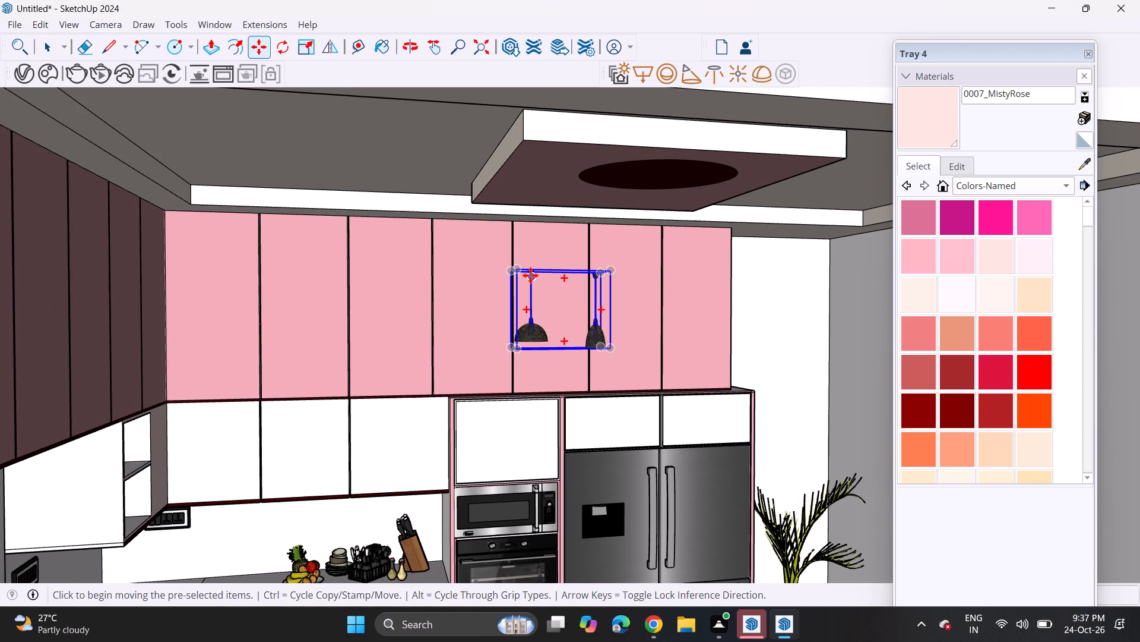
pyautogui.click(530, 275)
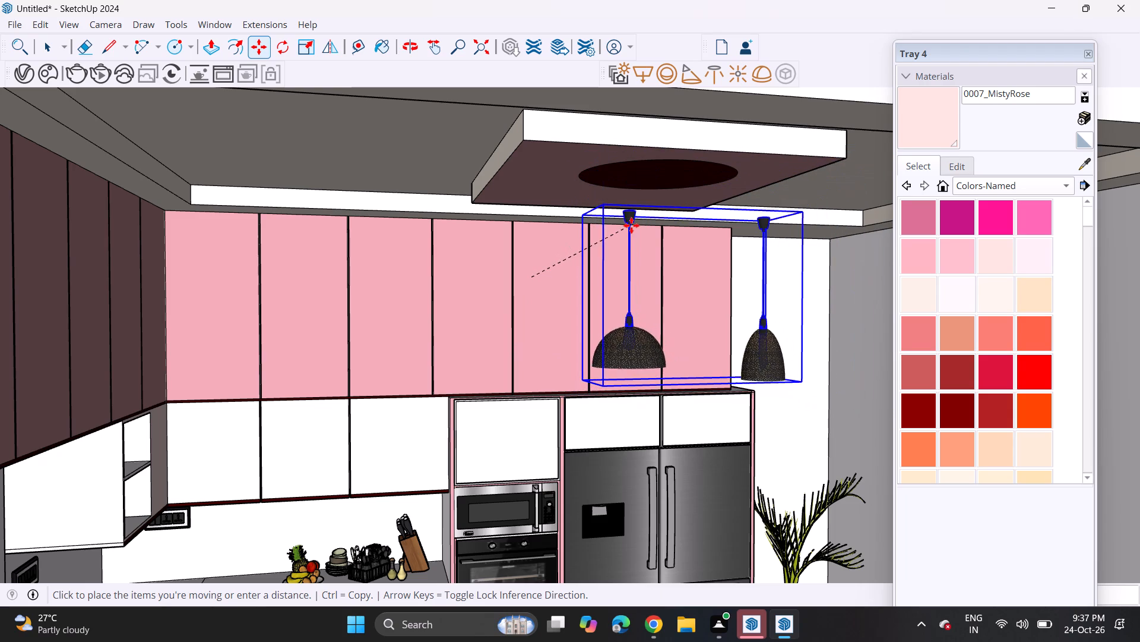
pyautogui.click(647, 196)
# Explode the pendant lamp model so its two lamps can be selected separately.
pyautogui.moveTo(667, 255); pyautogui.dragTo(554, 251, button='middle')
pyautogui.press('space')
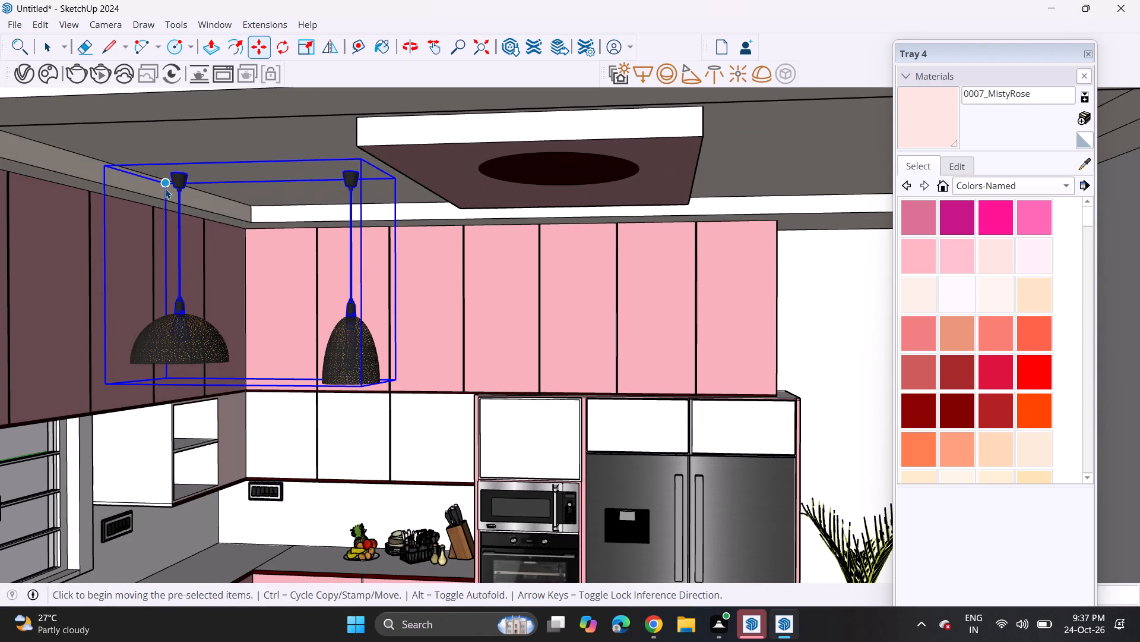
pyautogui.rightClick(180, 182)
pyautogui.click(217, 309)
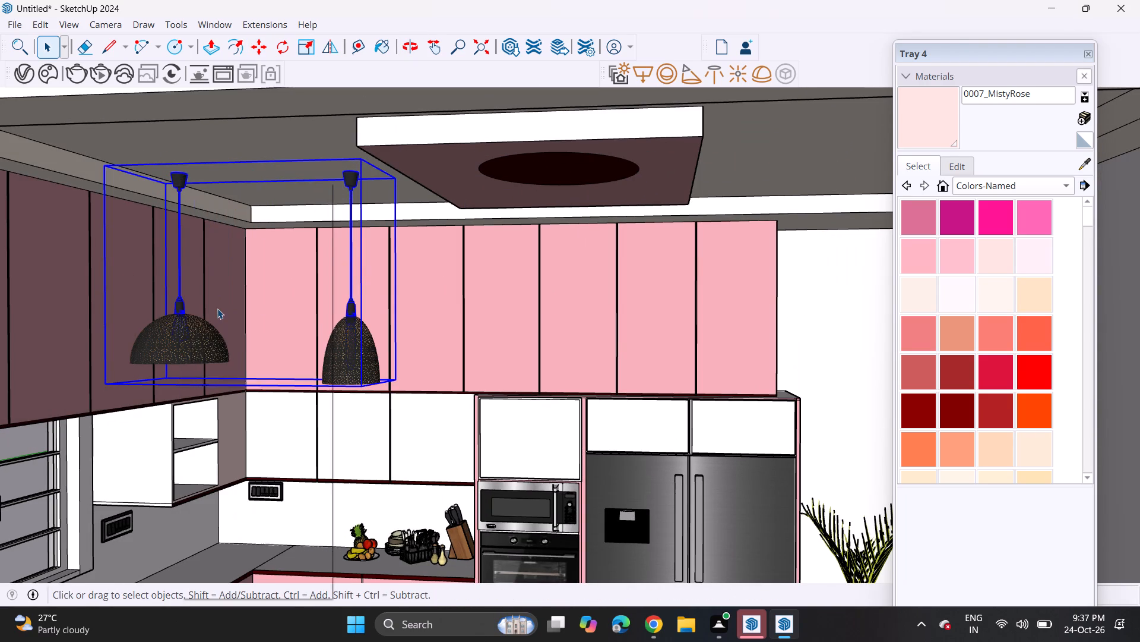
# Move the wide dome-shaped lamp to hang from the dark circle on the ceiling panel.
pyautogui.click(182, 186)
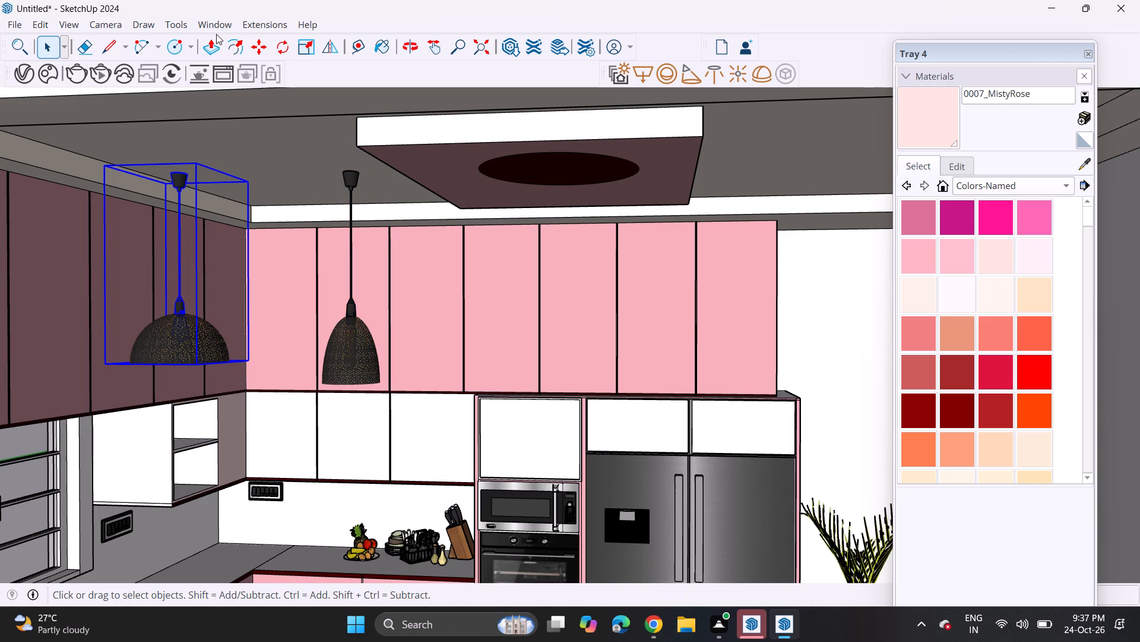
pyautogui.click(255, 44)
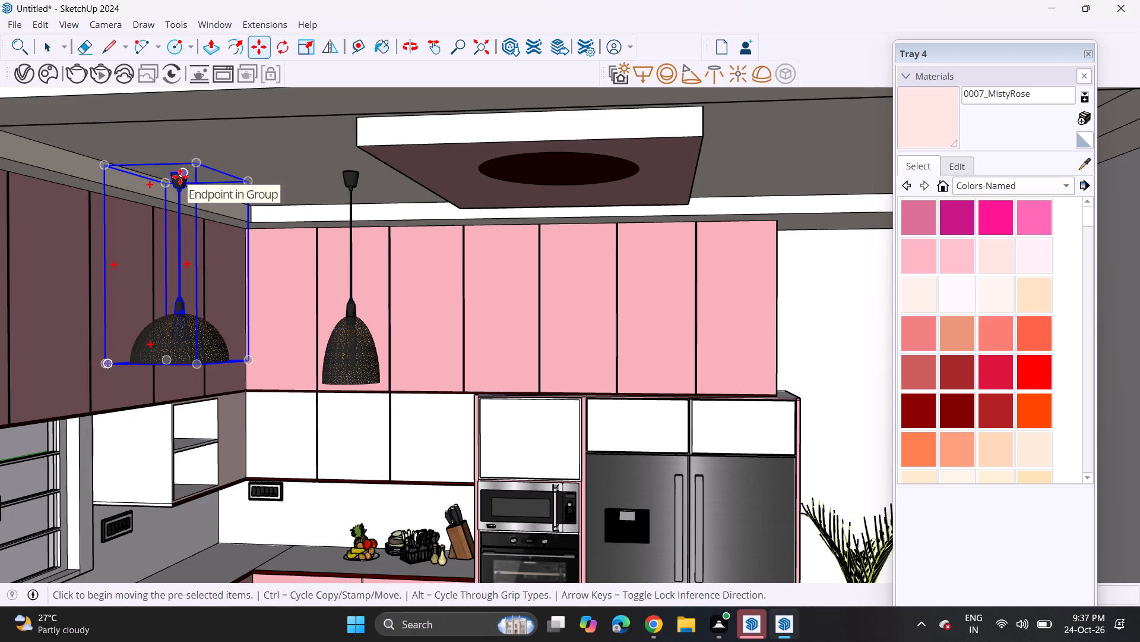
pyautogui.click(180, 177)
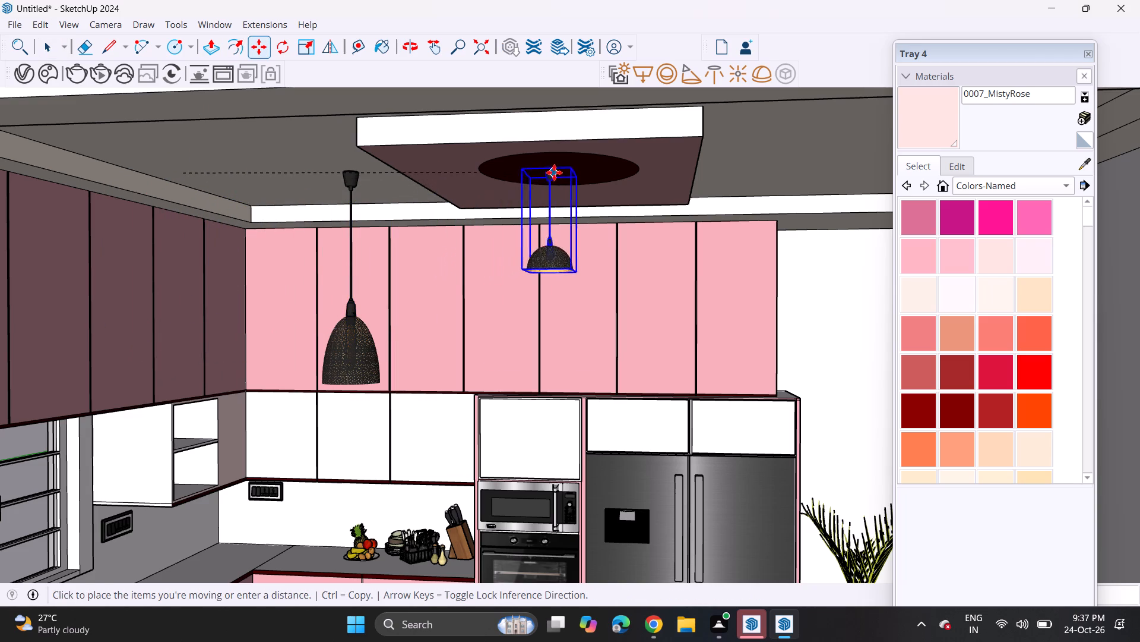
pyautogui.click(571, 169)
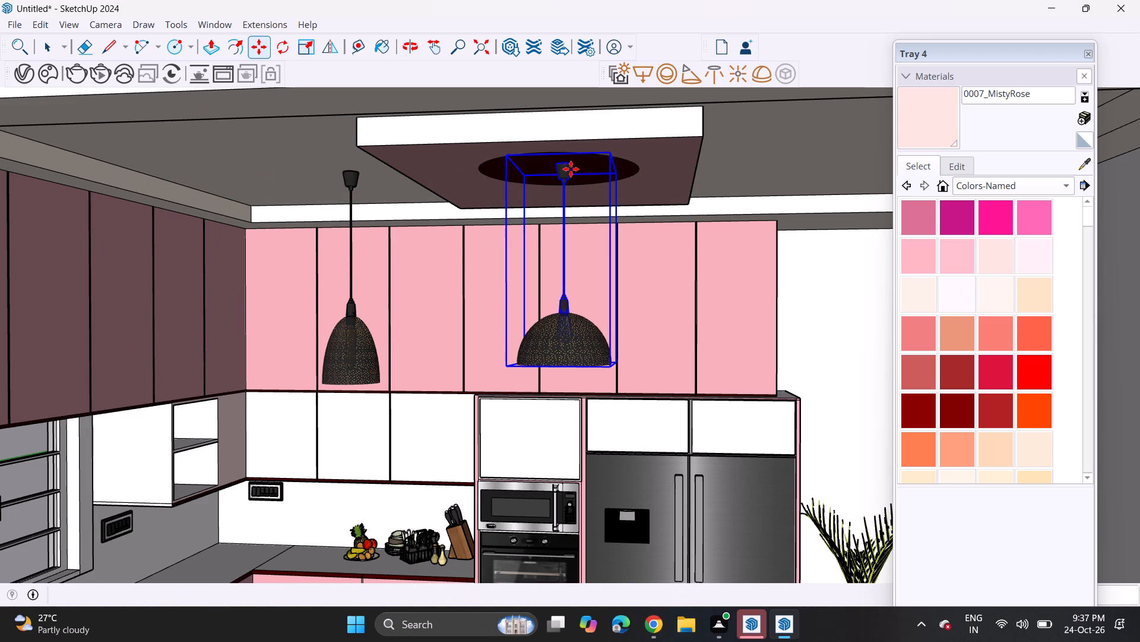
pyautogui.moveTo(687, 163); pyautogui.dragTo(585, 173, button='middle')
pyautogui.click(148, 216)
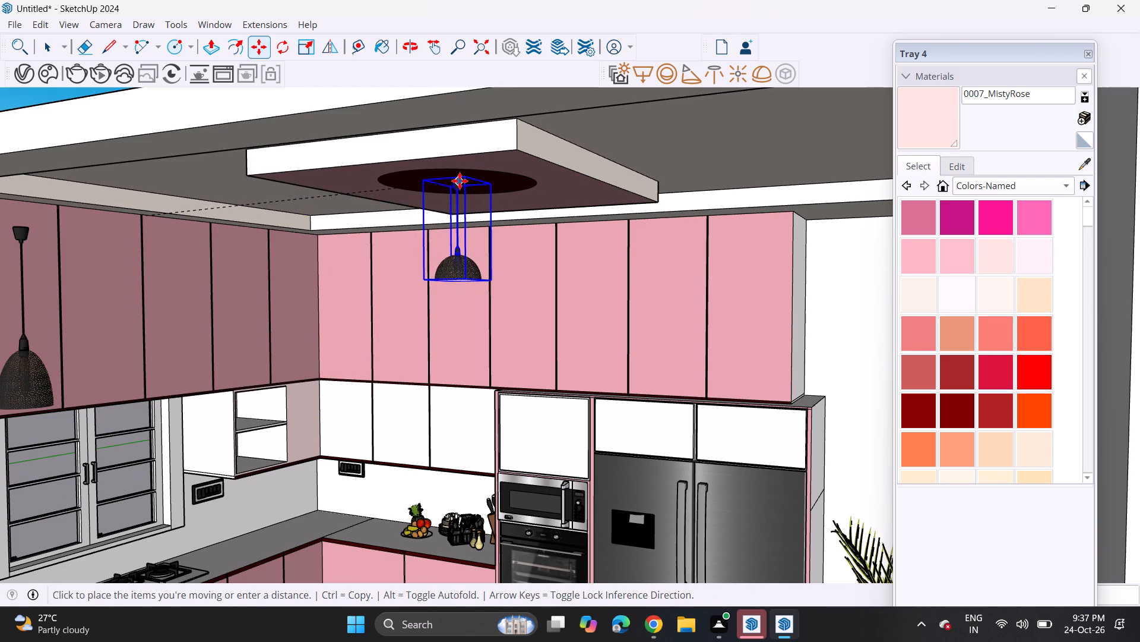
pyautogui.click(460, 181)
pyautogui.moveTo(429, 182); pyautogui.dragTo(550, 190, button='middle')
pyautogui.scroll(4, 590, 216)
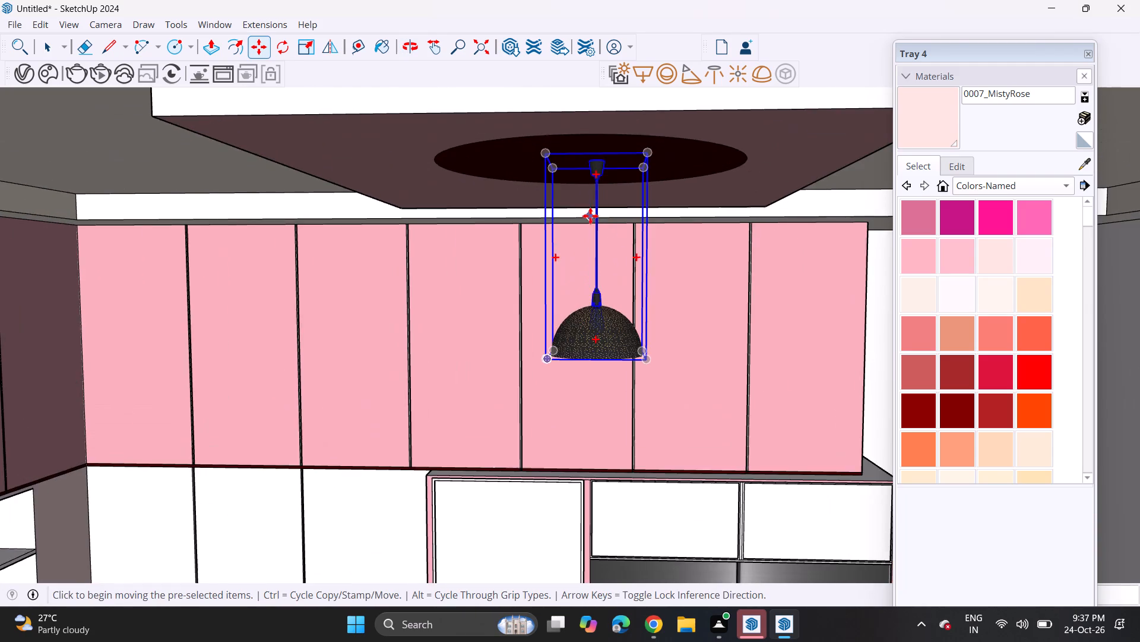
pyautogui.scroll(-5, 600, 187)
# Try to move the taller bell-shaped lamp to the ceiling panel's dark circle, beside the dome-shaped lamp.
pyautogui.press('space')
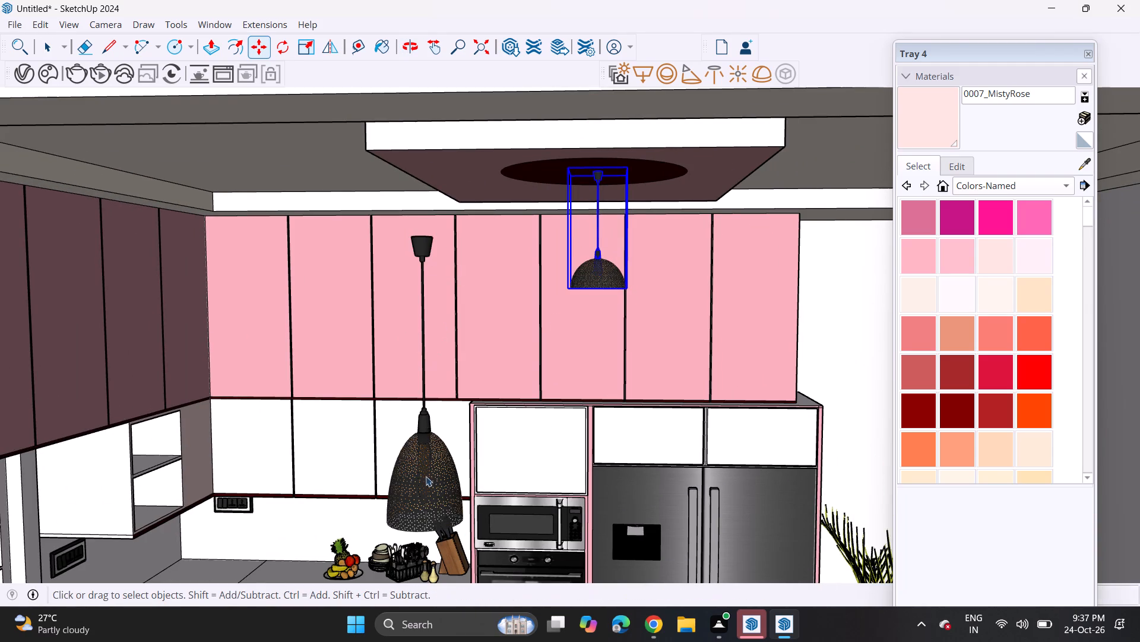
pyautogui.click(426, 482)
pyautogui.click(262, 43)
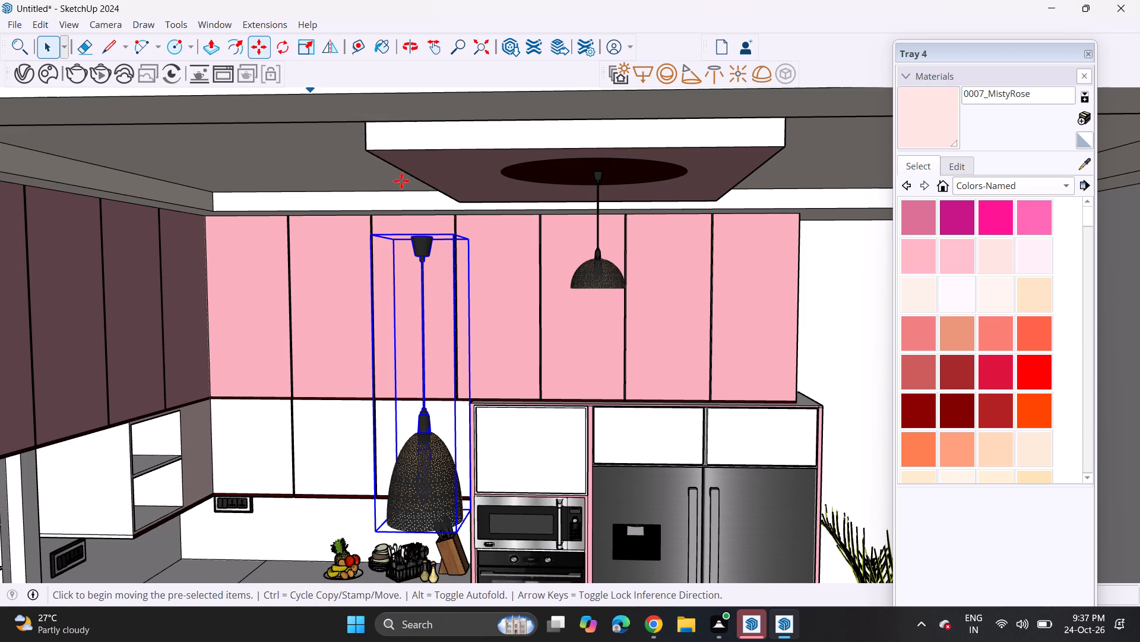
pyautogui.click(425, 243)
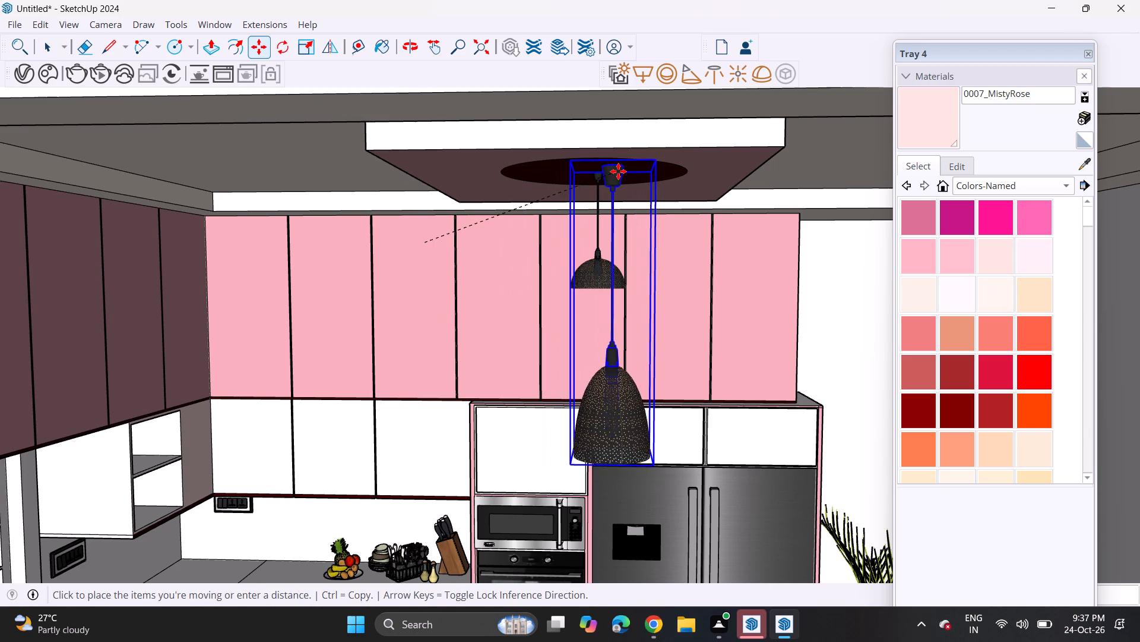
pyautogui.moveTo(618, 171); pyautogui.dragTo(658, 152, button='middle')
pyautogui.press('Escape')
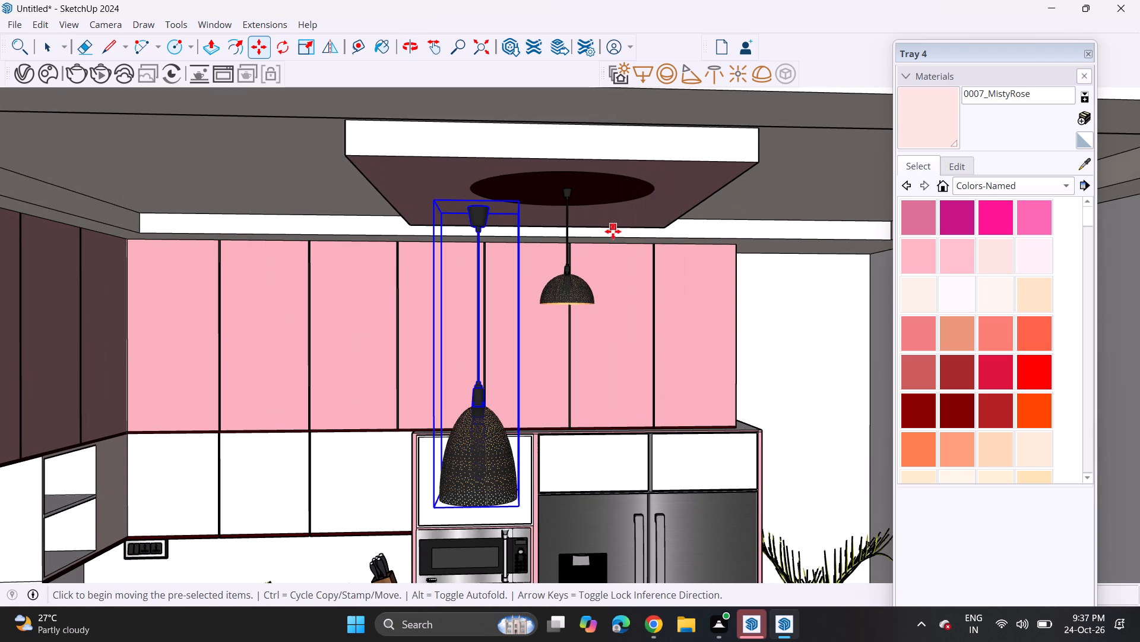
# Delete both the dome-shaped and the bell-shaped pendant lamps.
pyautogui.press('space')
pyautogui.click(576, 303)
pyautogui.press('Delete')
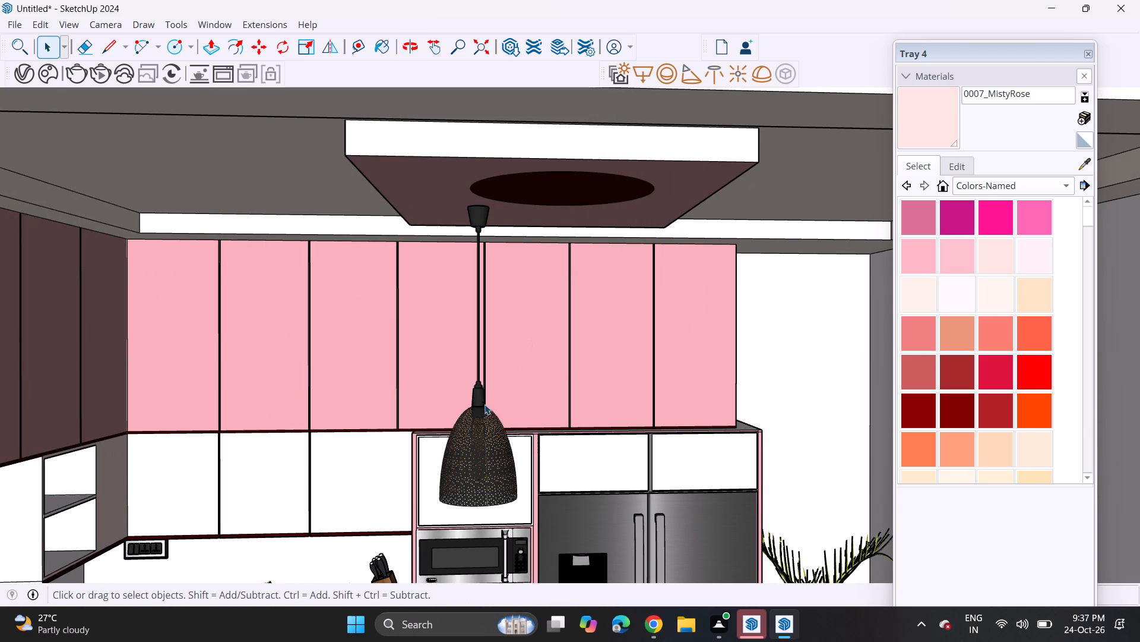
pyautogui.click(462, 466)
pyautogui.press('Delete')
# Import the Pendant+lamp+Queen+P0244 model from Downloads and place it in front of the fridge, below the ceiling panel.
pyautogui.click(17, 17)
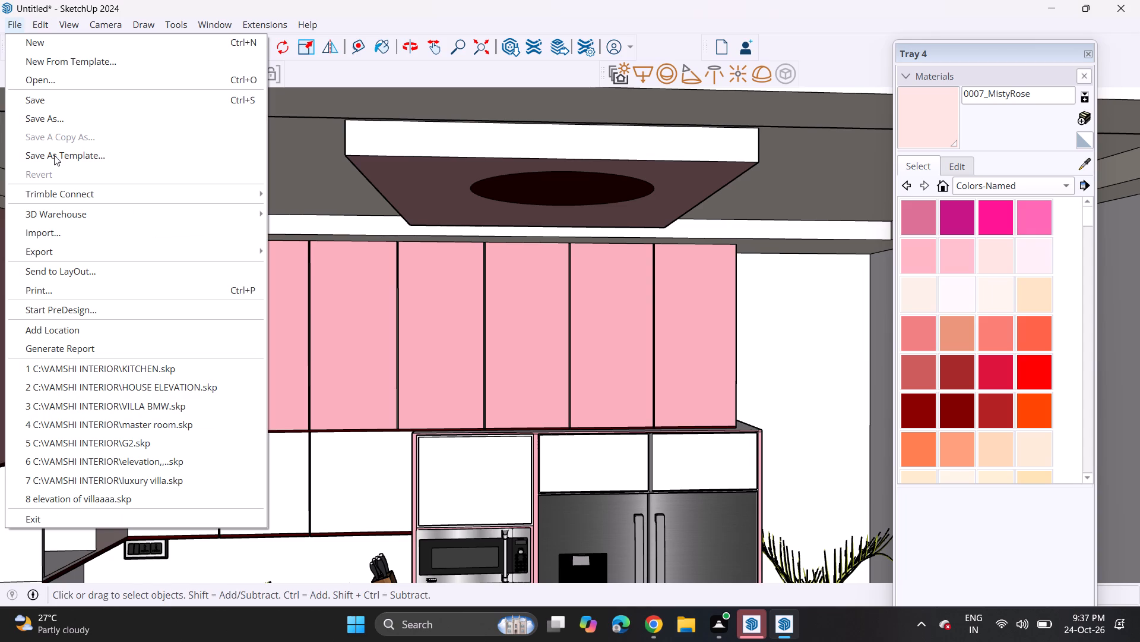
pyautogui.click(65, 237)
pyautogui.scroll(-3, 311, 222)
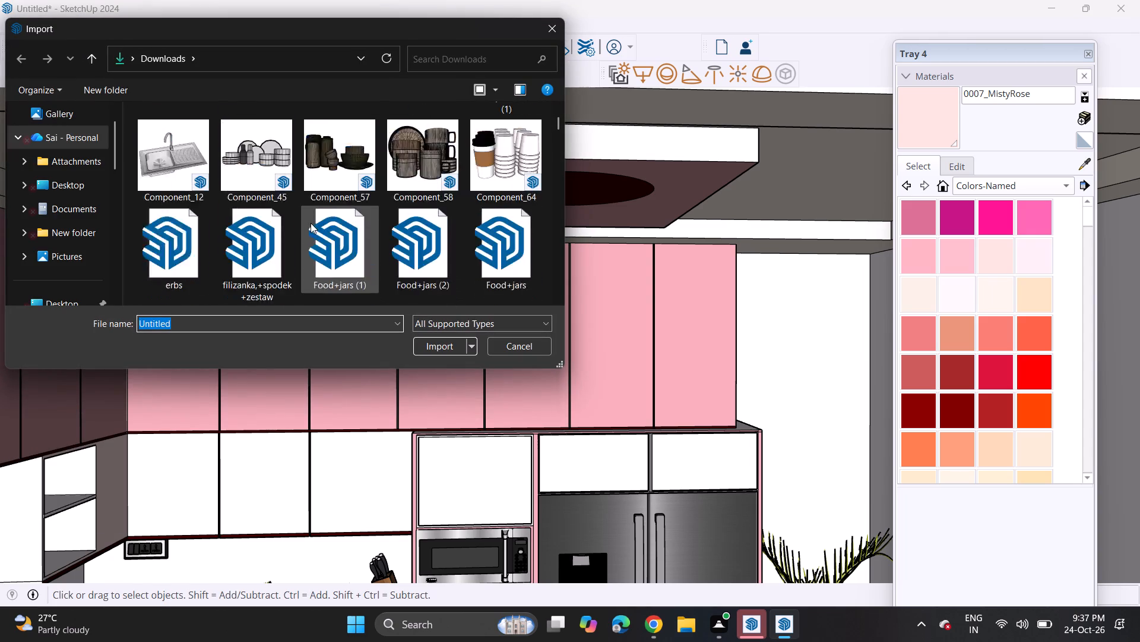
pyautogui.scroll(-7, 311, 223)
pyautogui.click(338, 270)
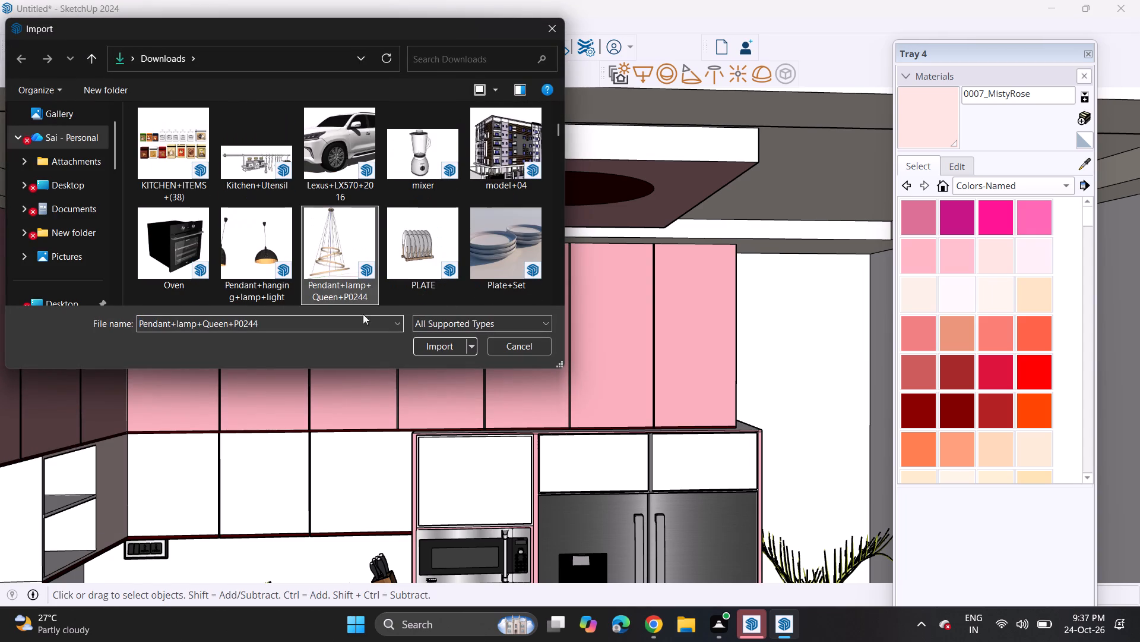
pyautogui.click(425, 347)
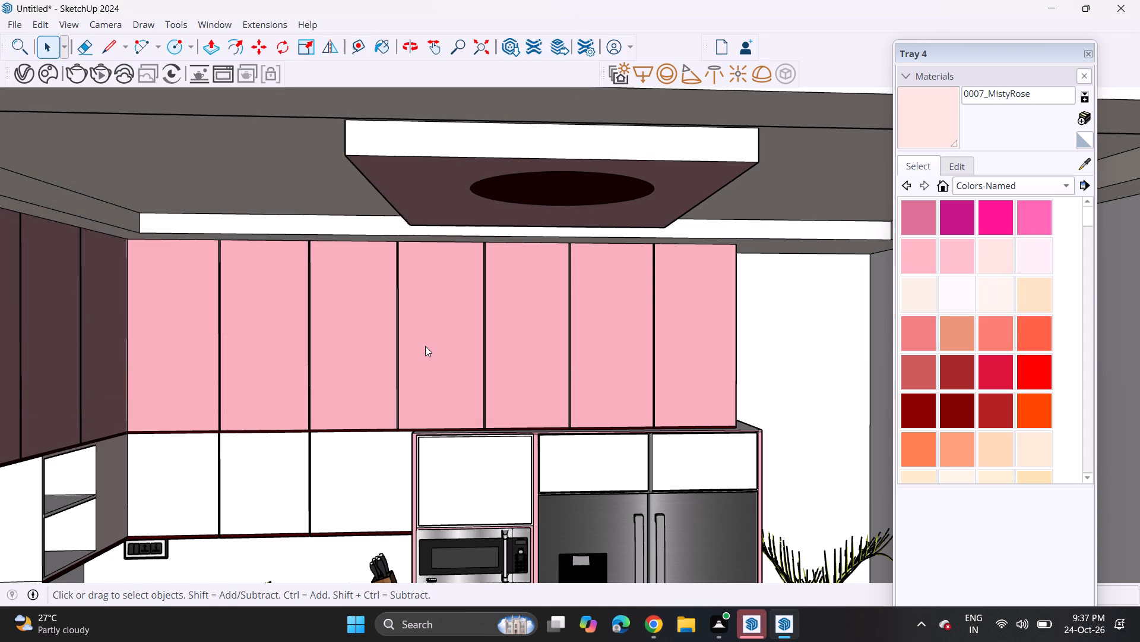
pyautogui.scroll(-9, 300, 354)
pyautogui.scroll(-20, 353, 308)
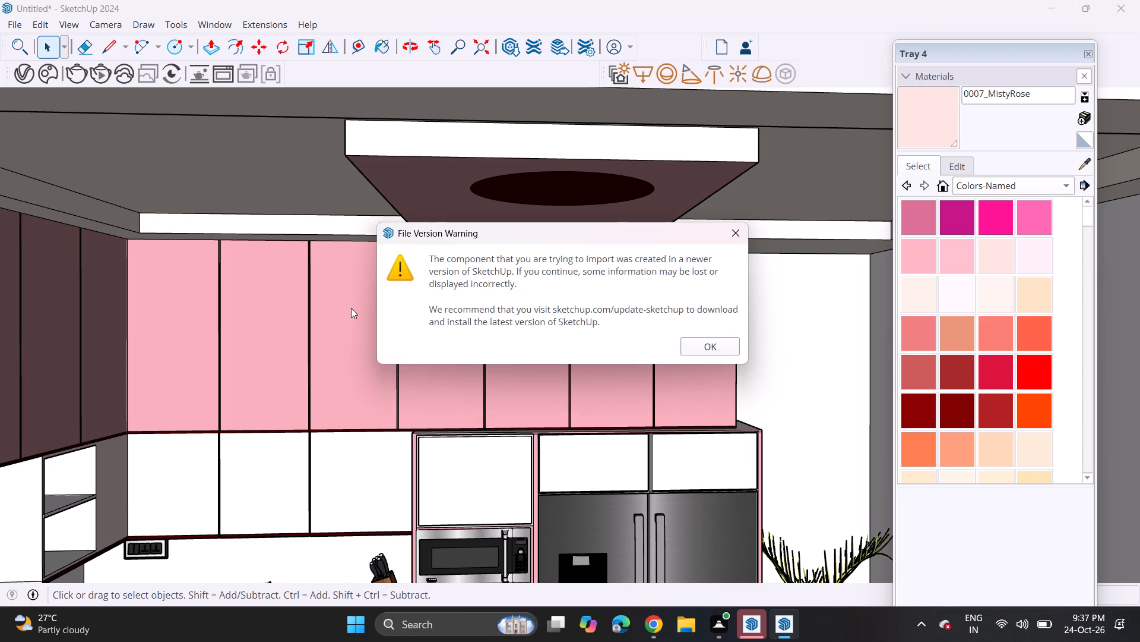
pyautogui.click(720, 344)
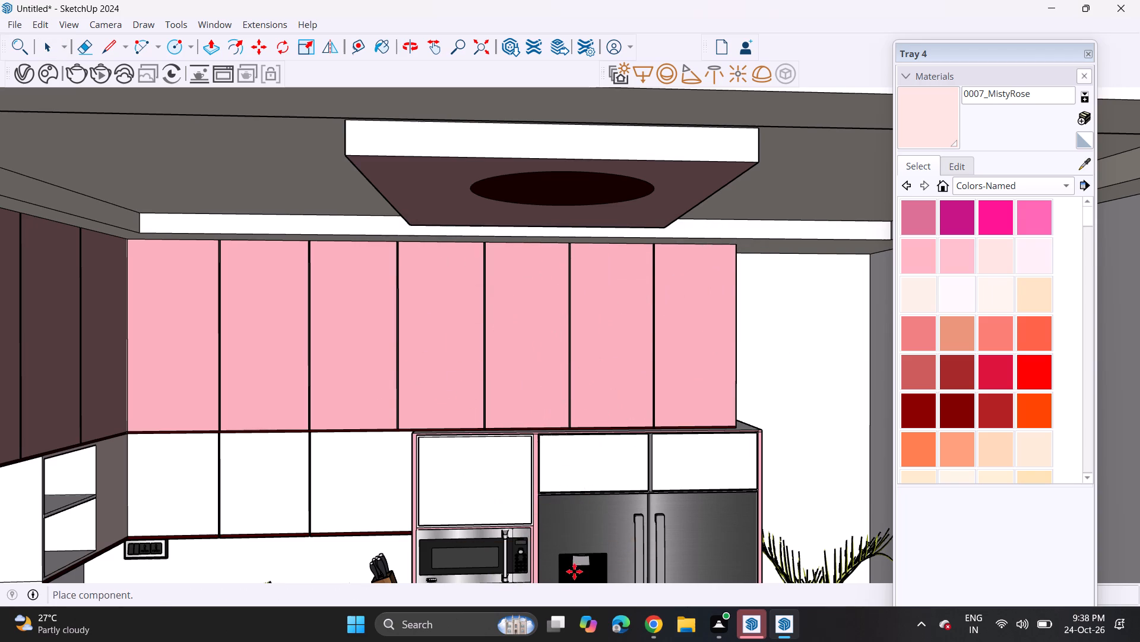
pyautogui.click(571, 551)
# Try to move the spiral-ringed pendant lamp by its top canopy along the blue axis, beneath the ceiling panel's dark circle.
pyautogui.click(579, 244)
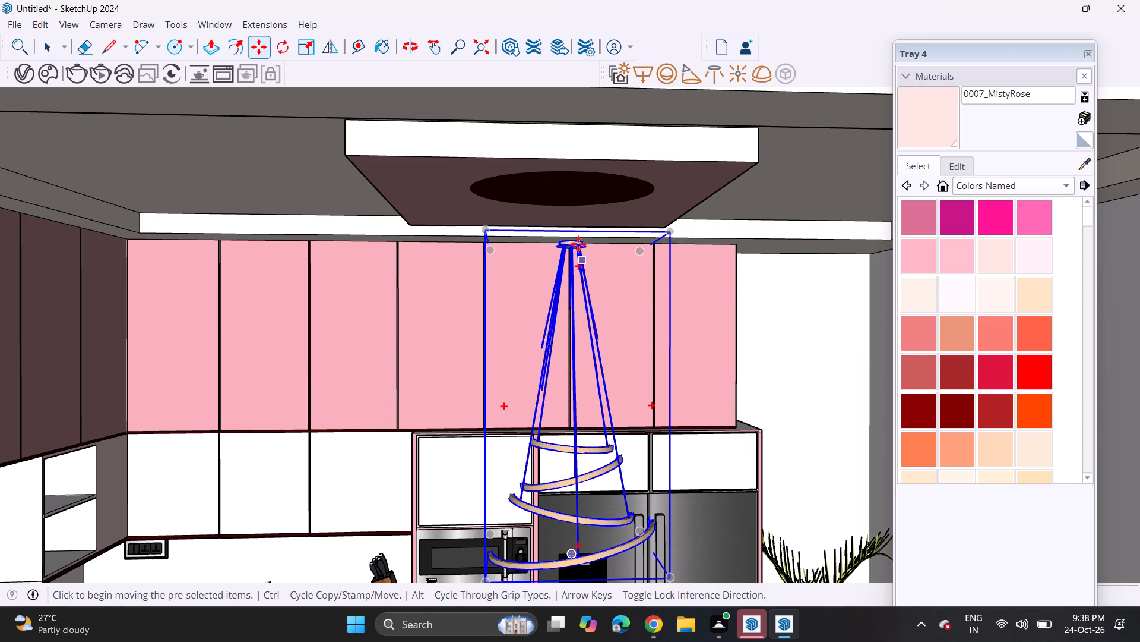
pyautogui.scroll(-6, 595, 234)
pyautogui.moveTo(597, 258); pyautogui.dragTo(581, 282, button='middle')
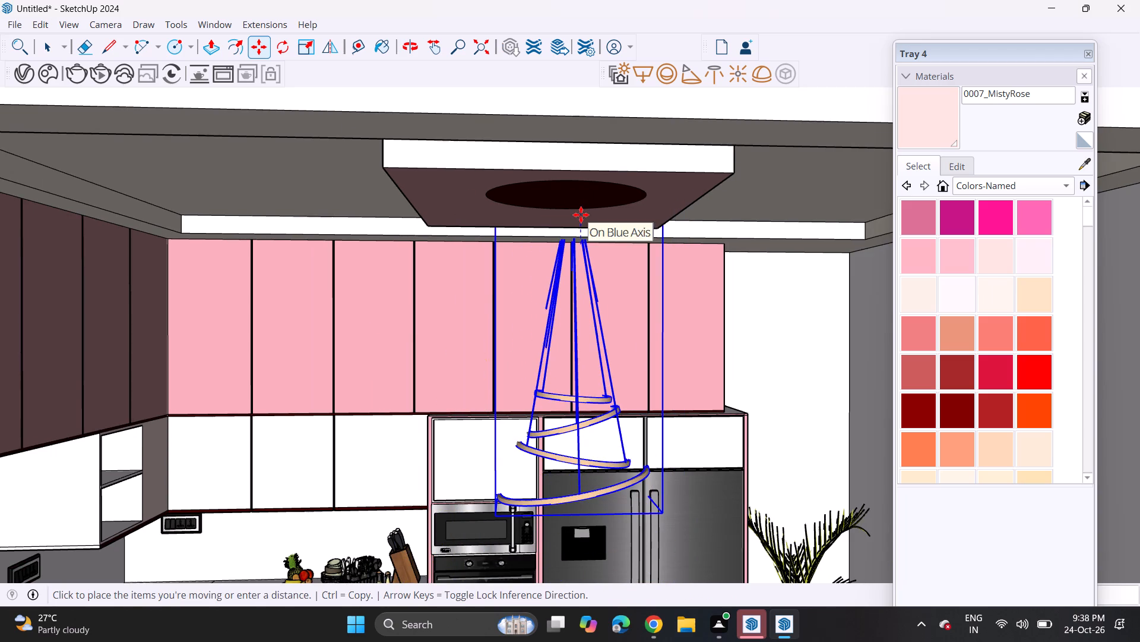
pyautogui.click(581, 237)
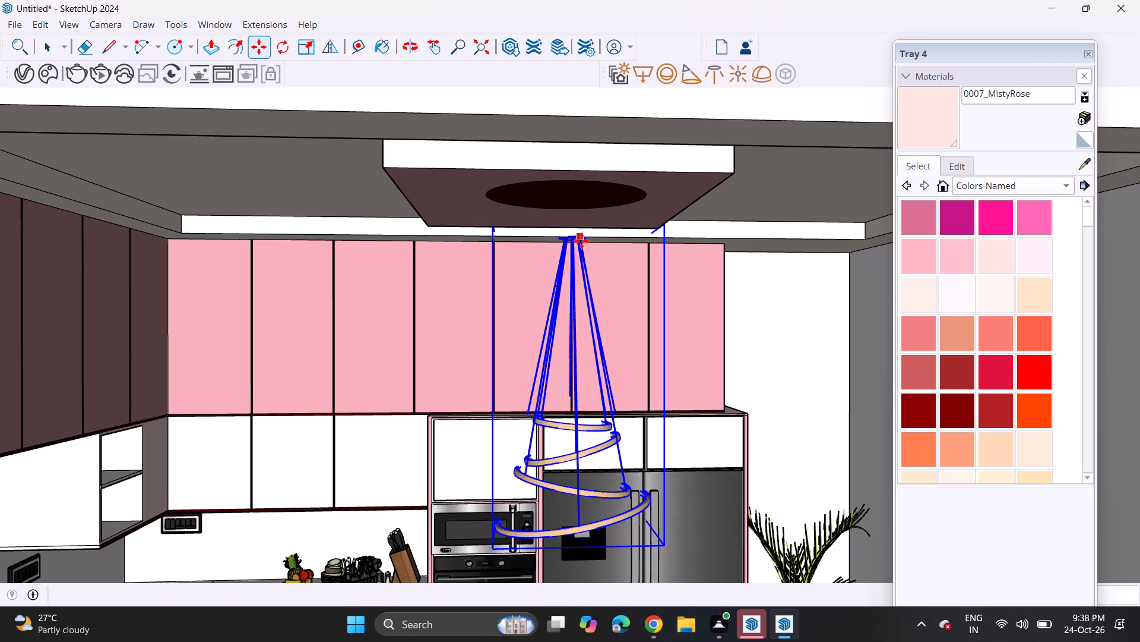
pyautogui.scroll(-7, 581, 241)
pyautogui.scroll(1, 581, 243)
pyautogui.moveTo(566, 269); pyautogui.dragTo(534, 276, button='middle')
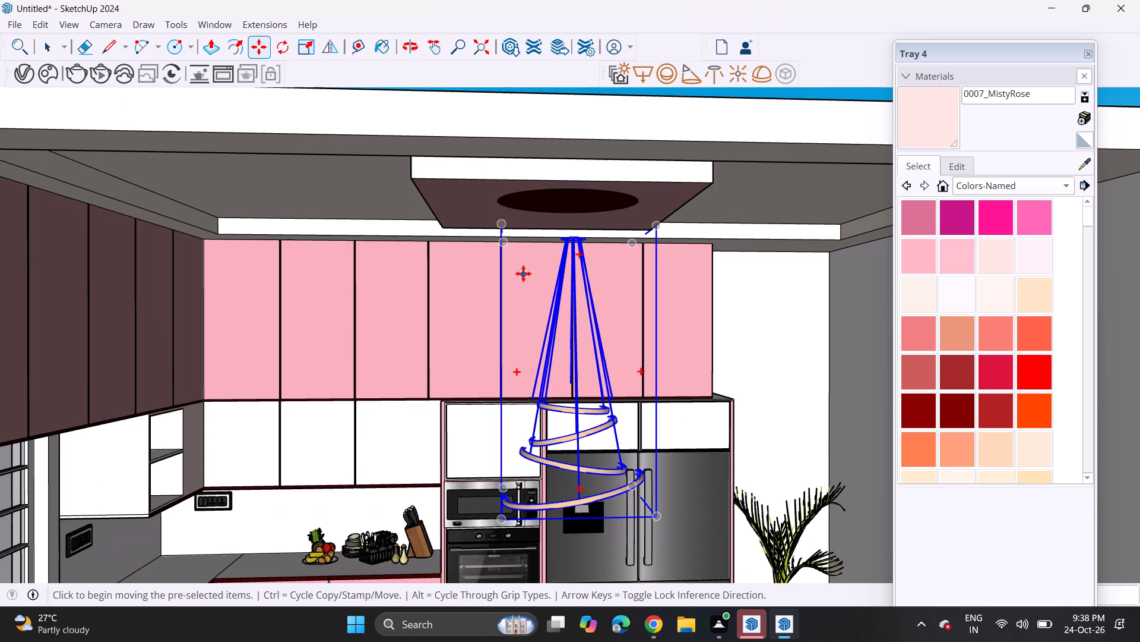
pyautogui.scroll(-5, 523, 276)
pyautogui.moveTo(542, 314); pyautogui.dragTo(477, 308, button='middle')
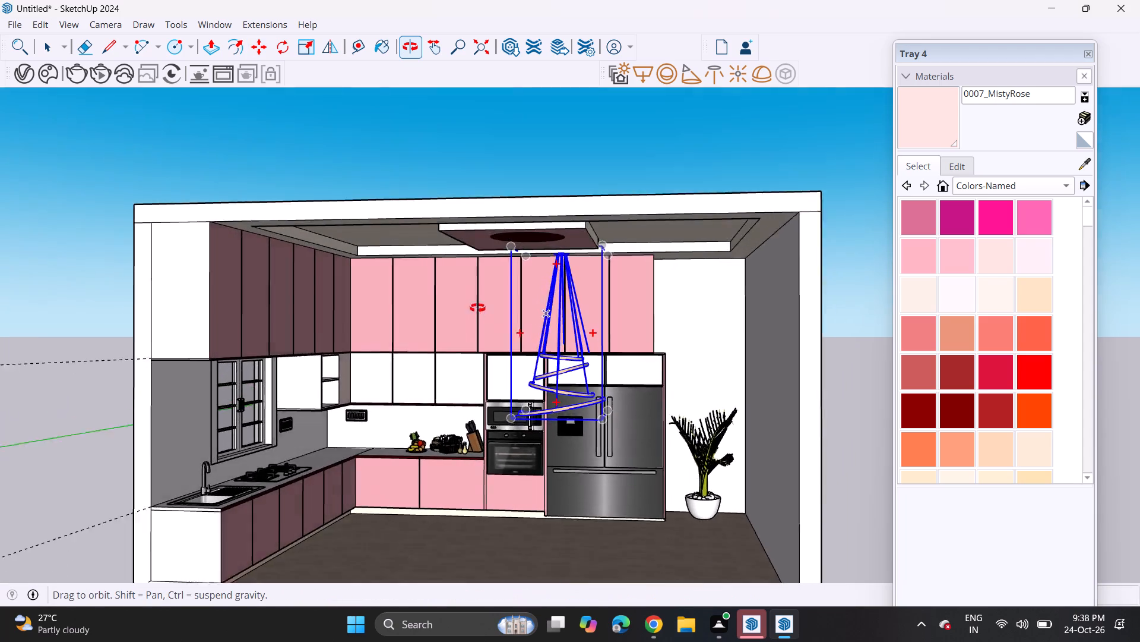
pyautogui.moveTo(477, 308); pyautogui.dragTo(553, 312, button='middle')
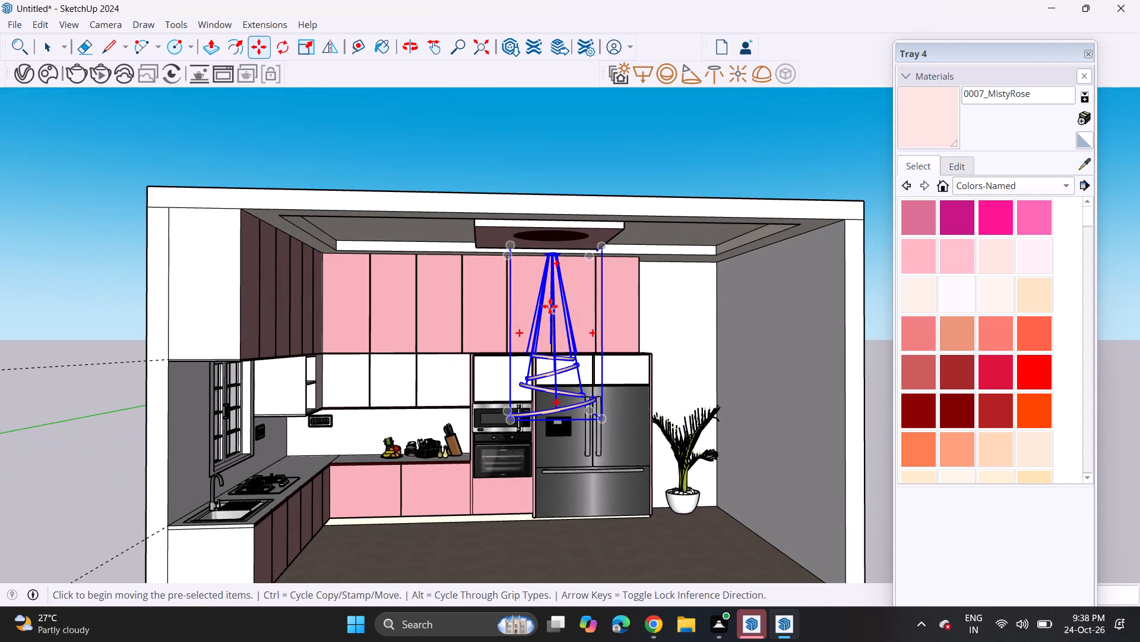
# Delete the spiral-ringed pendant lamp hanging in front of the fridge.
pyautogui.press('Delete')
# Start an import and look through the models in the Downloads folder for a replacement pendant lamp.
pyautogui.click(15, 26)
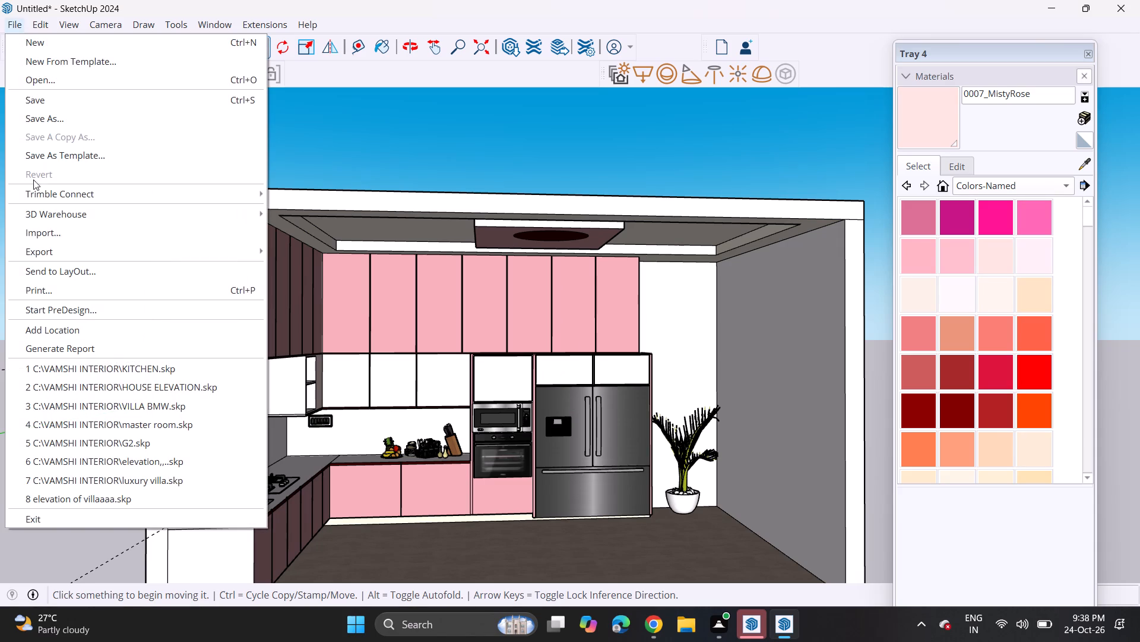
pyautogui.click(48, 231)
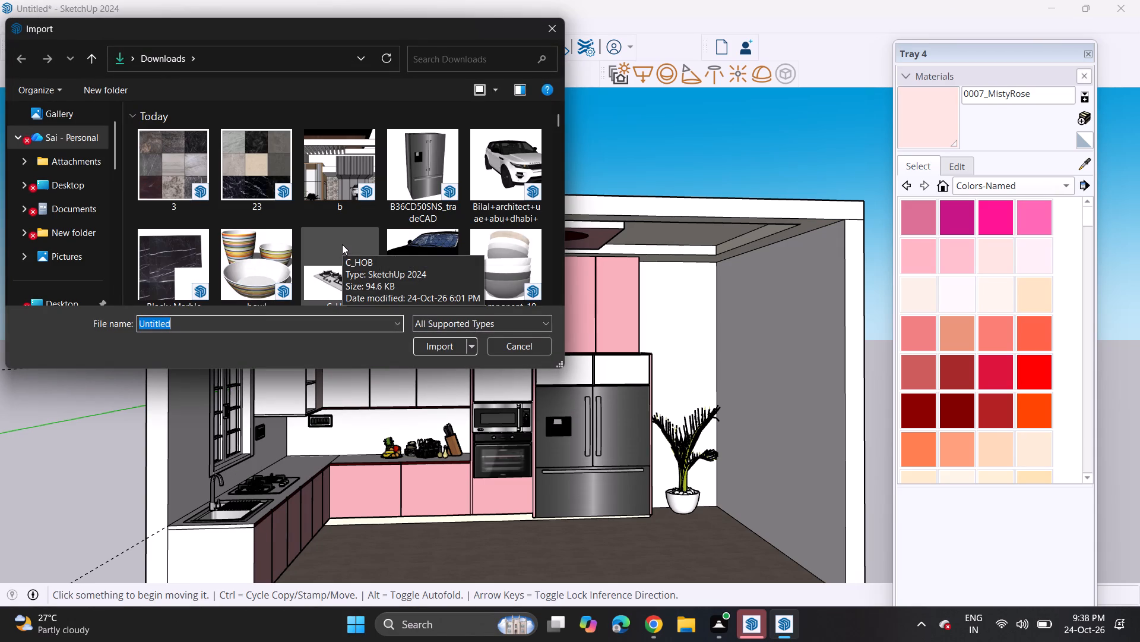
pyautogui.scroll(-4, 342, 246)
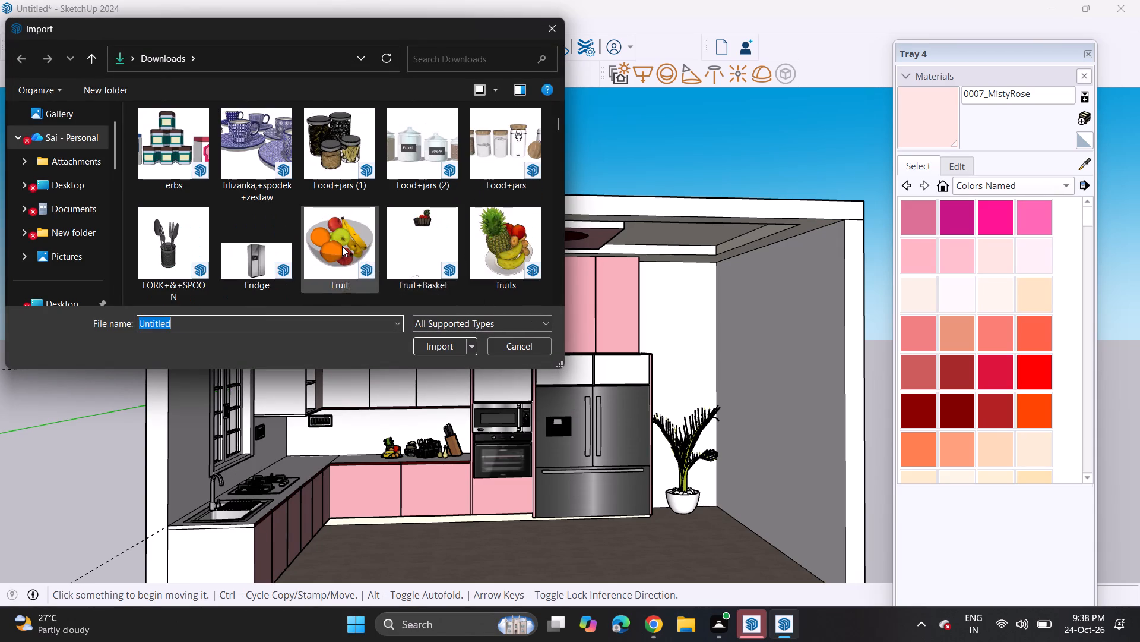
pyautogui.scroll(-8, 342, 246)
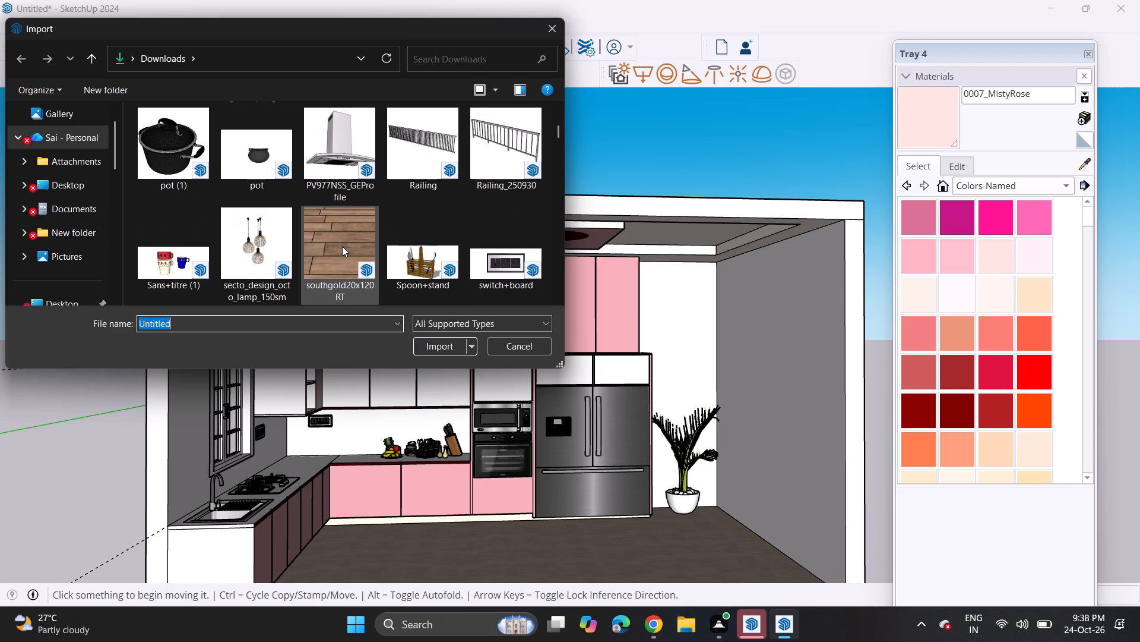
pyautogui.scroll(-2, 342, 246)
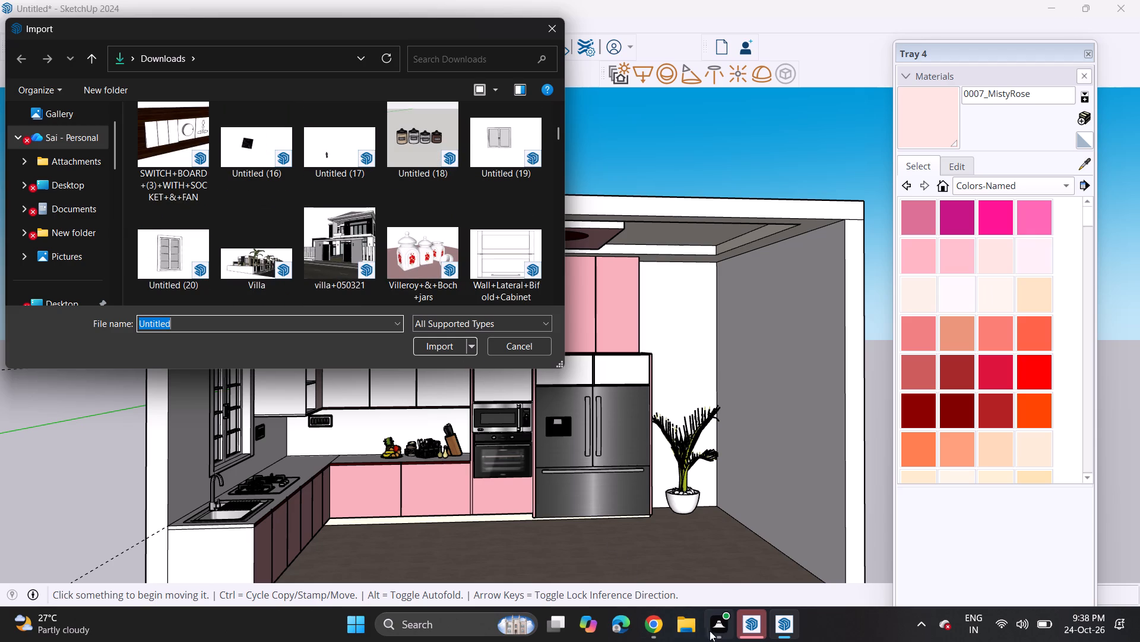
# Switch to Chrome, search 3D Warehouse for pendant lamp, and download the "Ceiling Lamp, pendant" model.
pyautogui.click(655, 628)
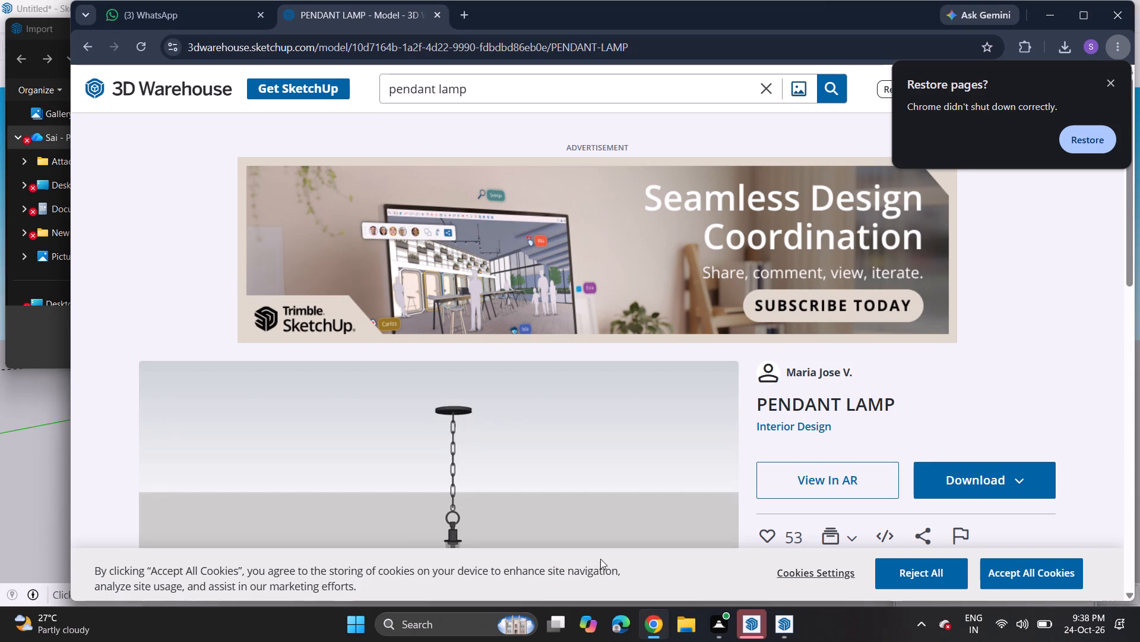
pyautogui.click(841, 86)
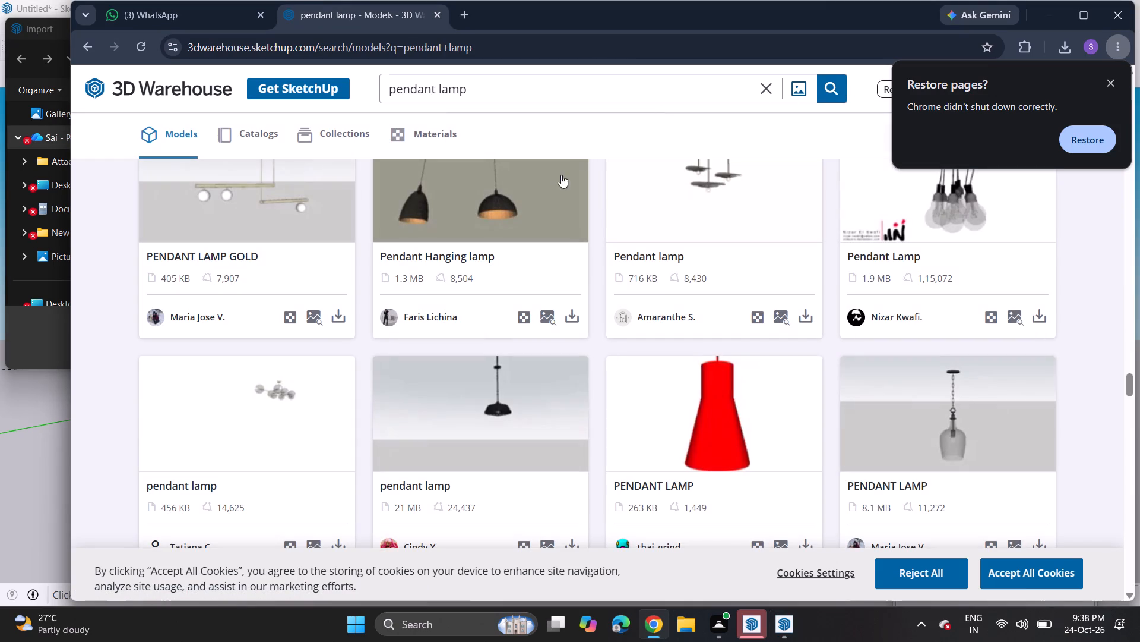
pyautogui.scroll(-17, 525, 306)
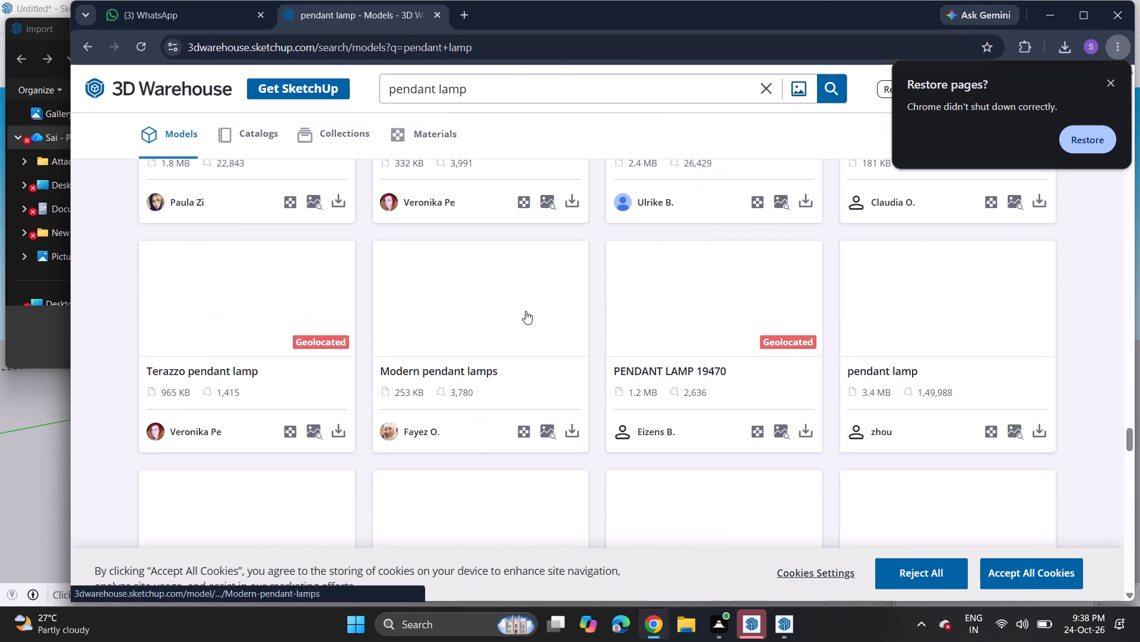
pyautogui.scroll(4, 525, 311)
pyautogui.scroll(-1, 525, 311)
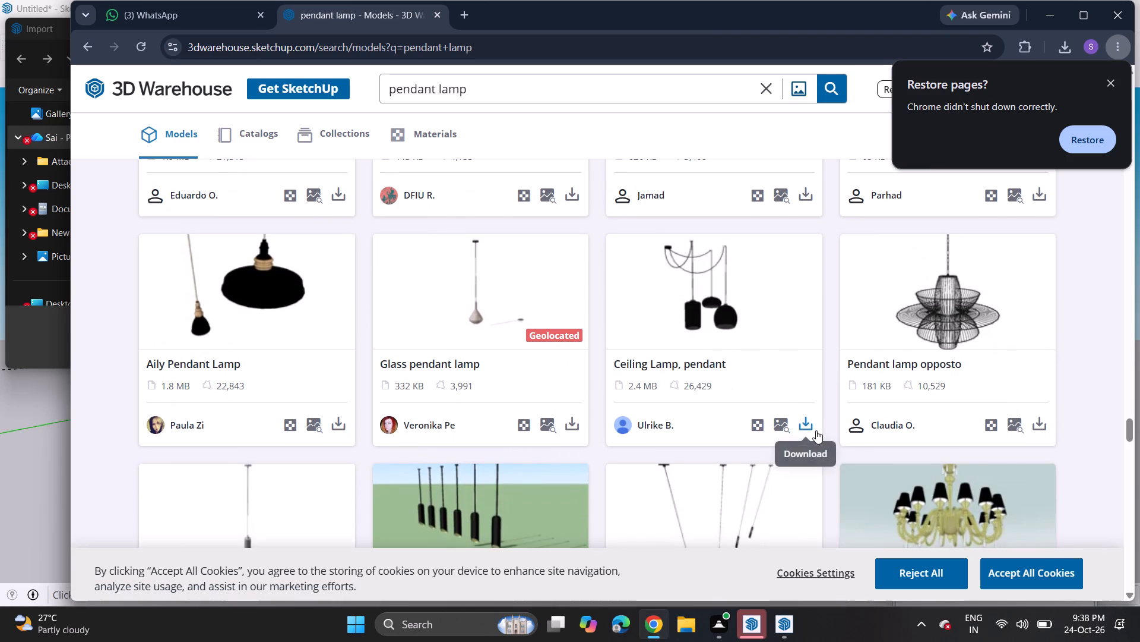
pyautogui.click(816, 430)
pyautogui.click(824, 461)
# Browse further through the 3D Warehouse pendant lamp results for other suitable hanging lamps.
pyautogui.scroll(-2, 659, 385)
pyautogui.scroll(1, 659, 385)
pyautogui.scroll(-4, 659, 385)
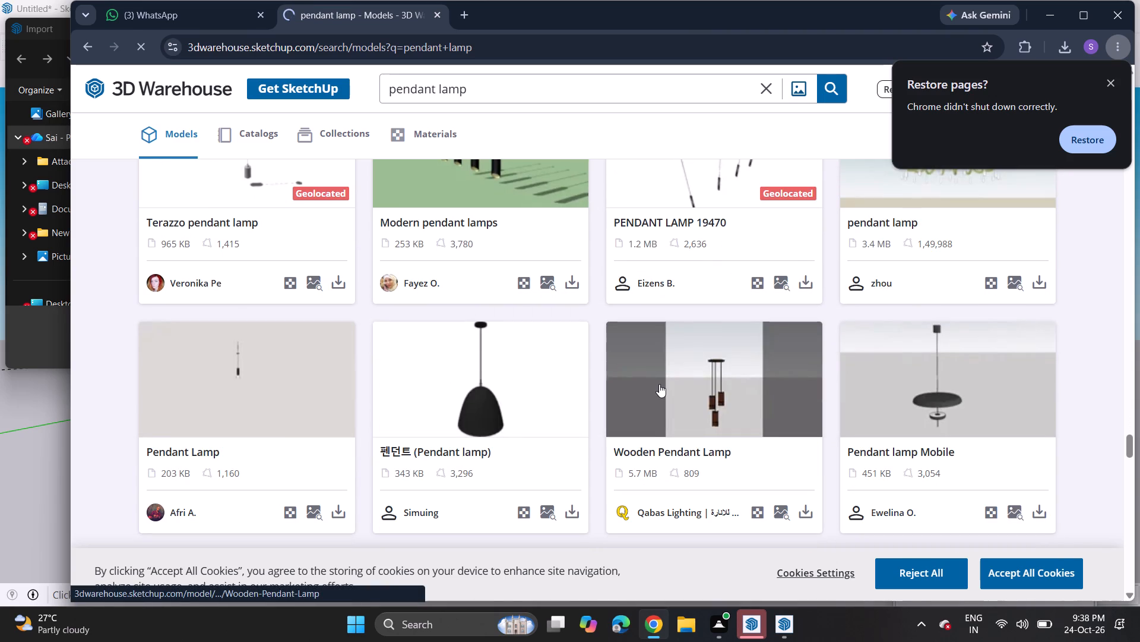
pyautogui.scroll(-6, 659, 384)
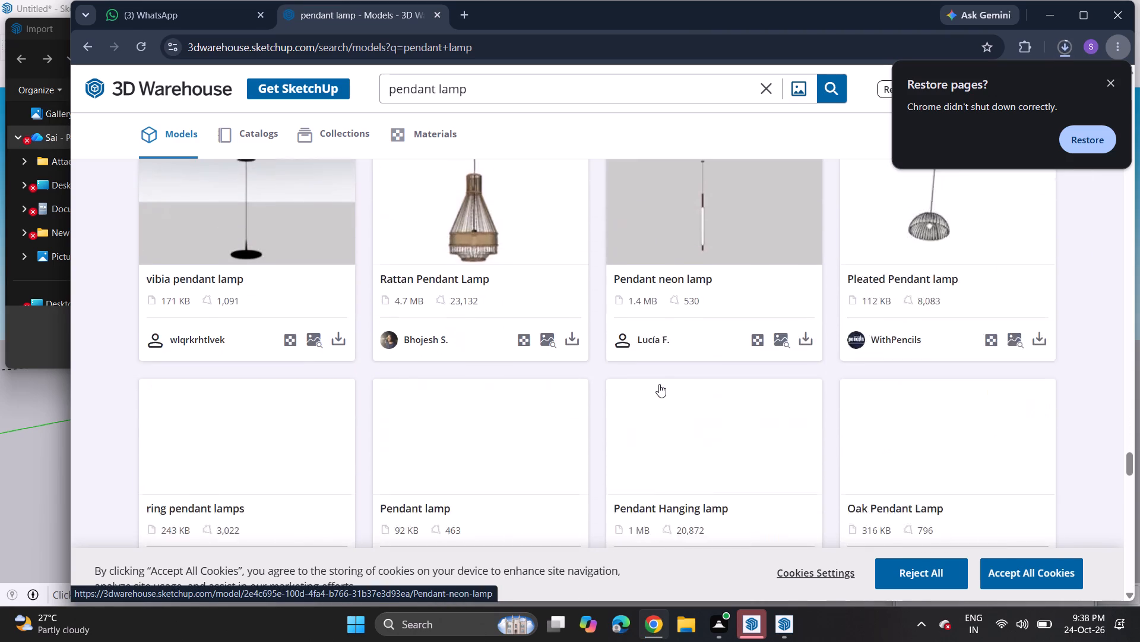
pyautogui.scroll(-1, 659, 383)
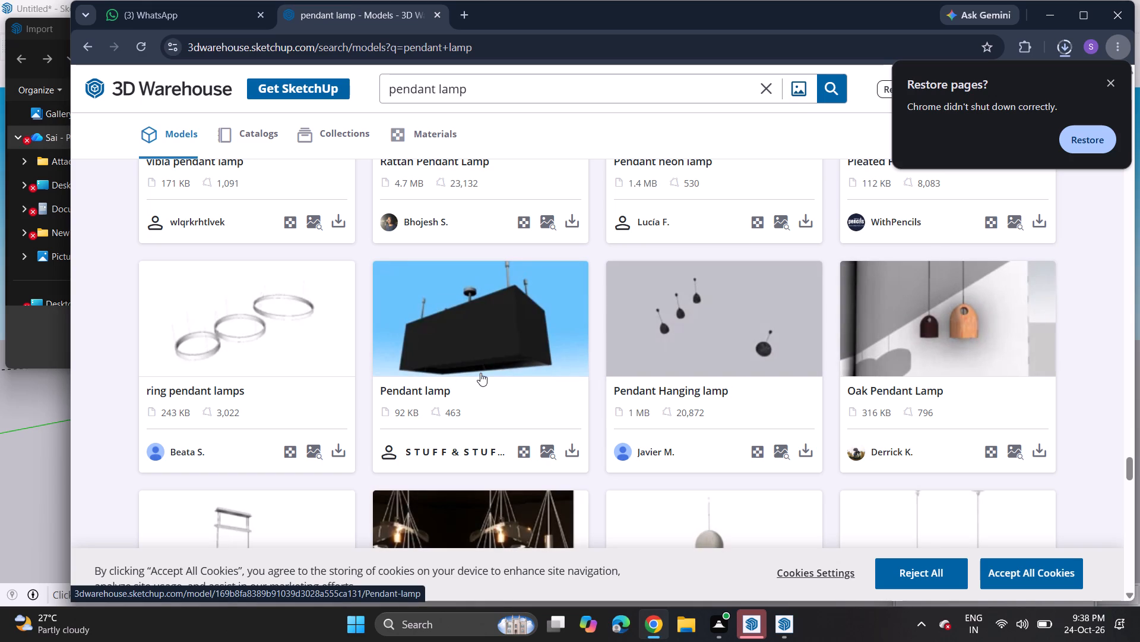
pyautogui.scroll(-7, 480, 373)
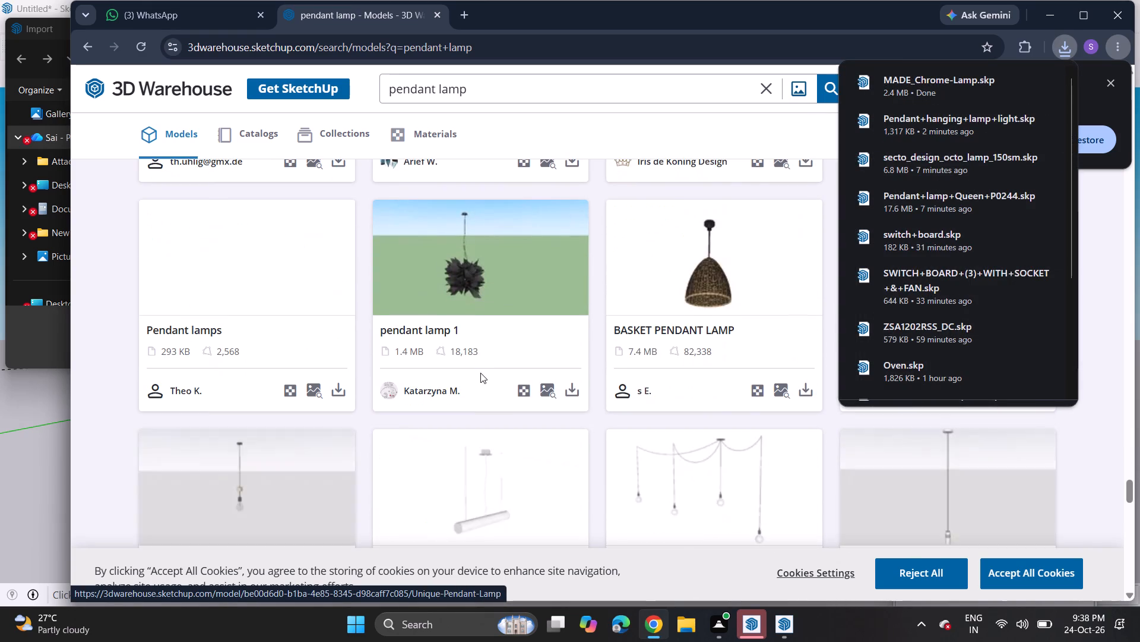
pyautogui.scroll(-7, 480, 373)
pyautogui.scroll(1, 480, 373)
pyautogui.scroll(-7, 480, 373)
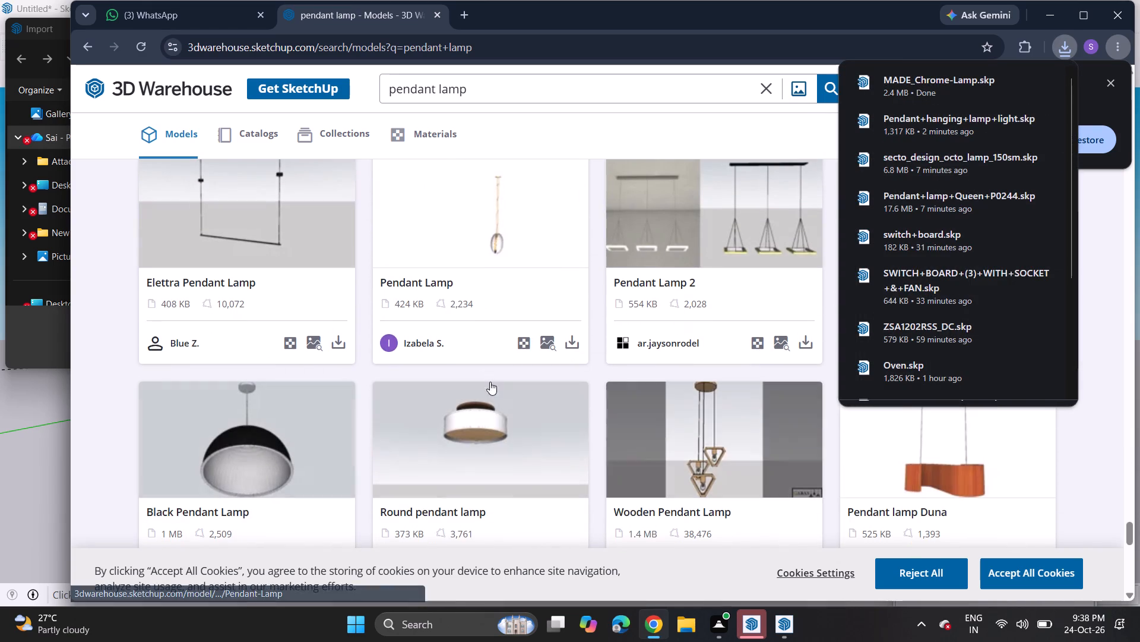
pyautogui.scroll(6, 598, 359)
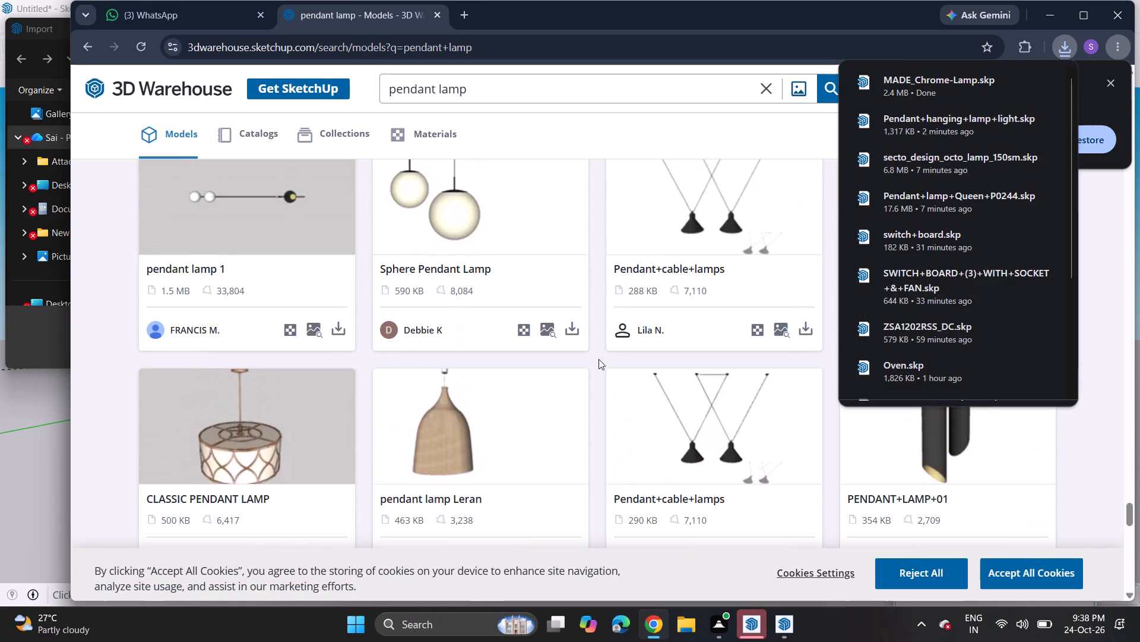
pyautogui.scroll(1, 598, 359)
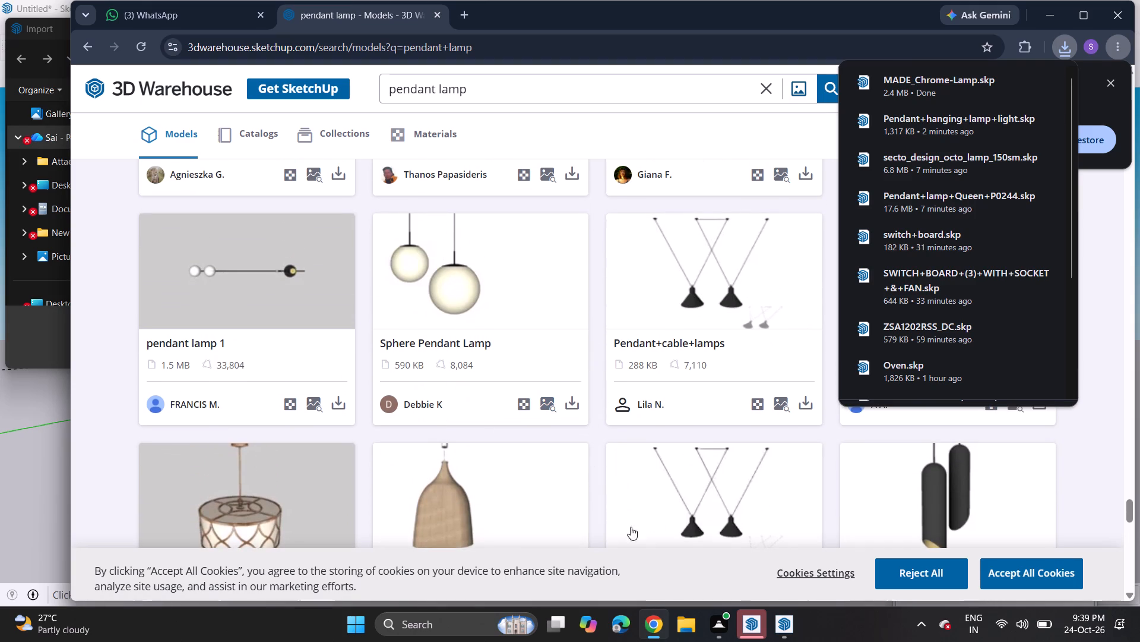
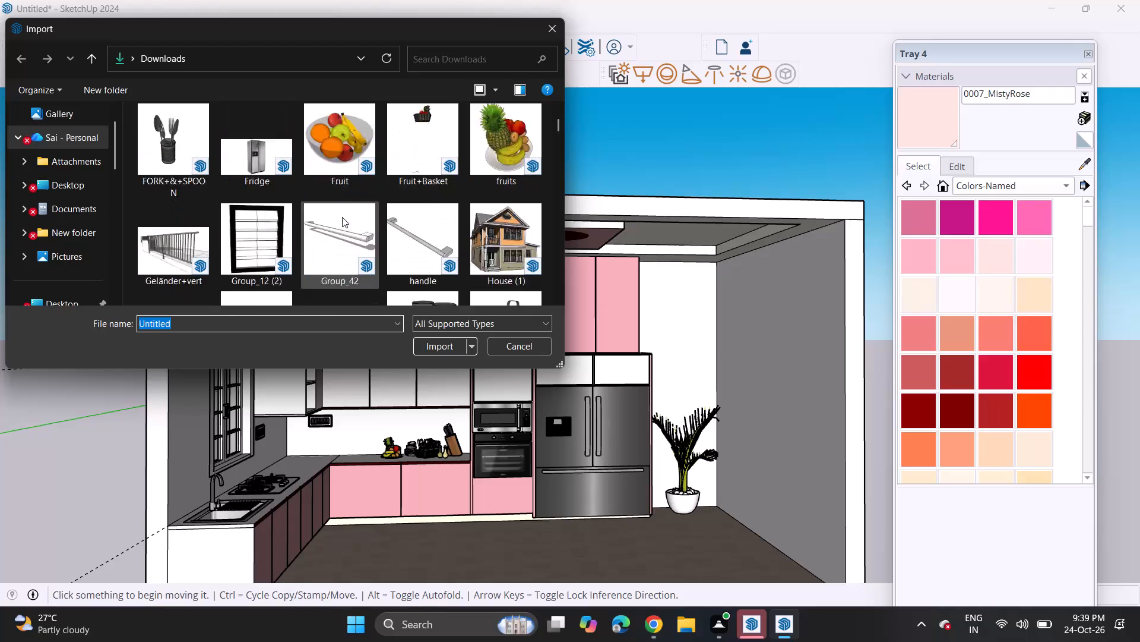
# Import the MADE_Chrome-Lamp model from the Downloads folder and place it above the kitchen's roof.
pyautogui.scroll(9, 342, 217)
pyautogui.scroll(-4, 342, 217)
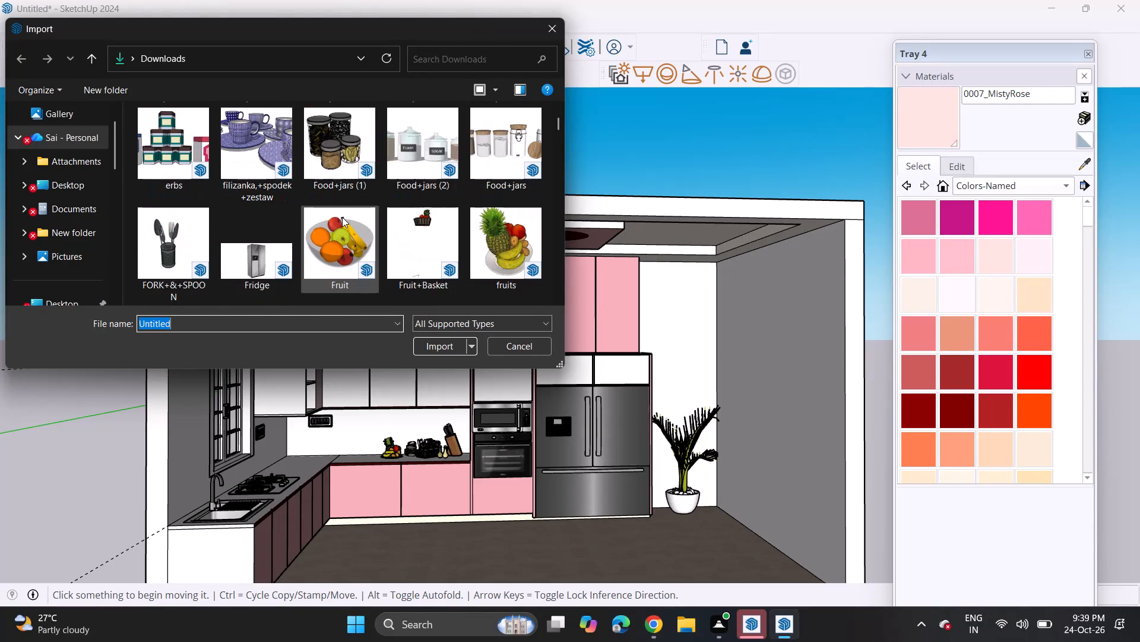
pyautogui.scroll(-3, 342, 217)
pyautogui.scroll(1, 342, 217)
pyautogui.scroll(-2, 342, 217)
pyautogui.scroll(1, 342, 217)
pyautogui.scroll(-3, 342, 217)
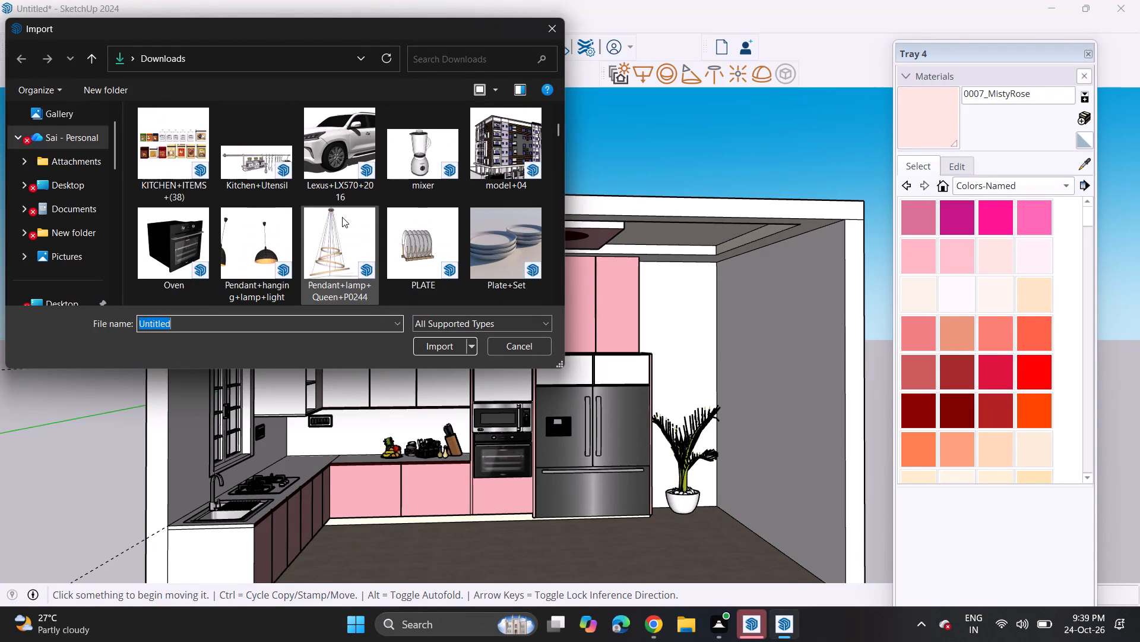
pyautogui.scroll(-4, 342, 217)
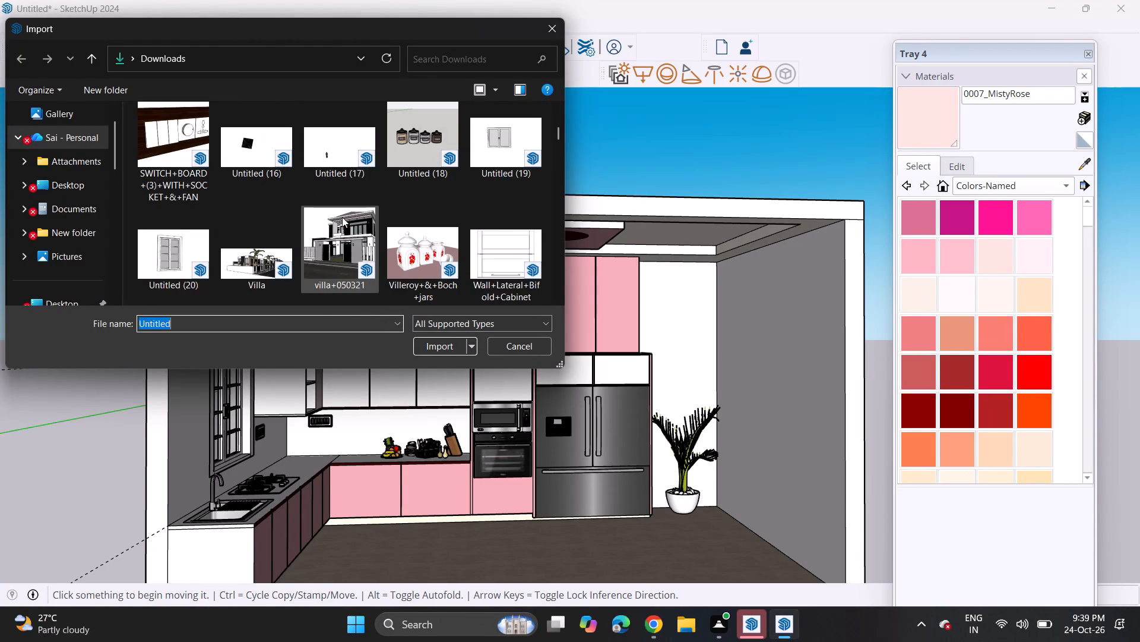
pyautogui.scroll(-2, 342, 217)
pyautogui.click(156, 251)
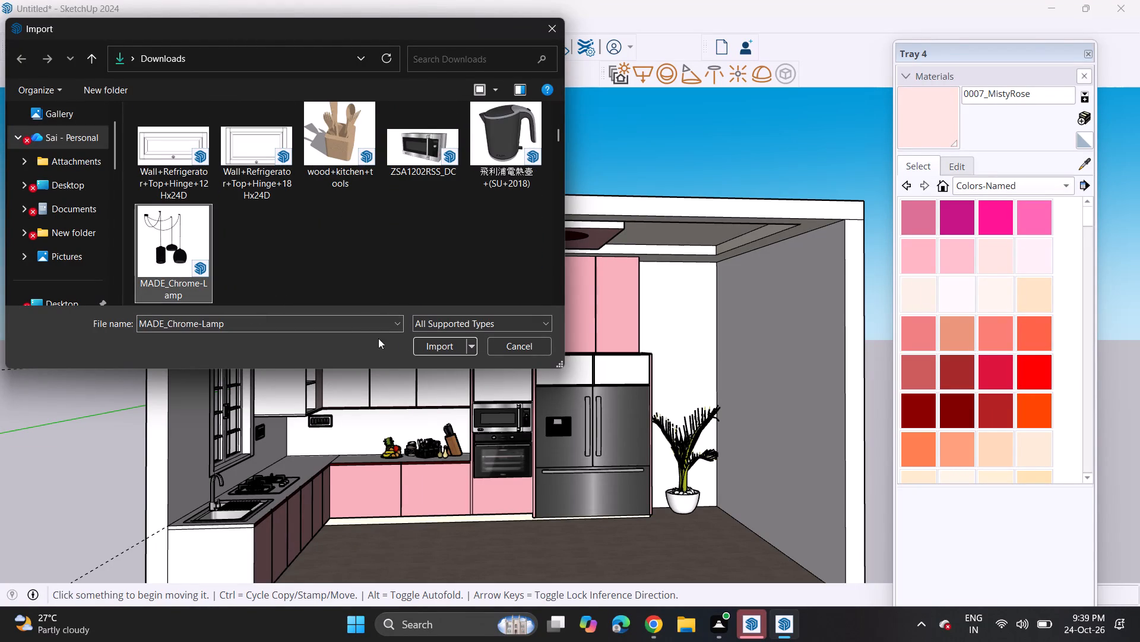
pyautogui.click(426, 350)
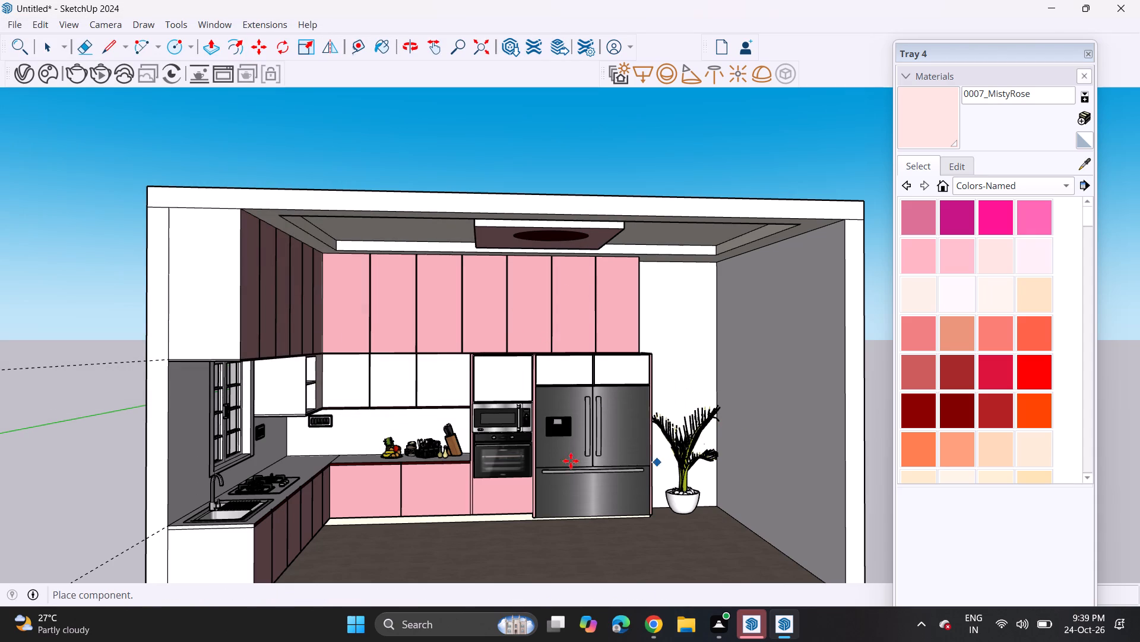
pyautogui.scroll(-4, 496, 439)
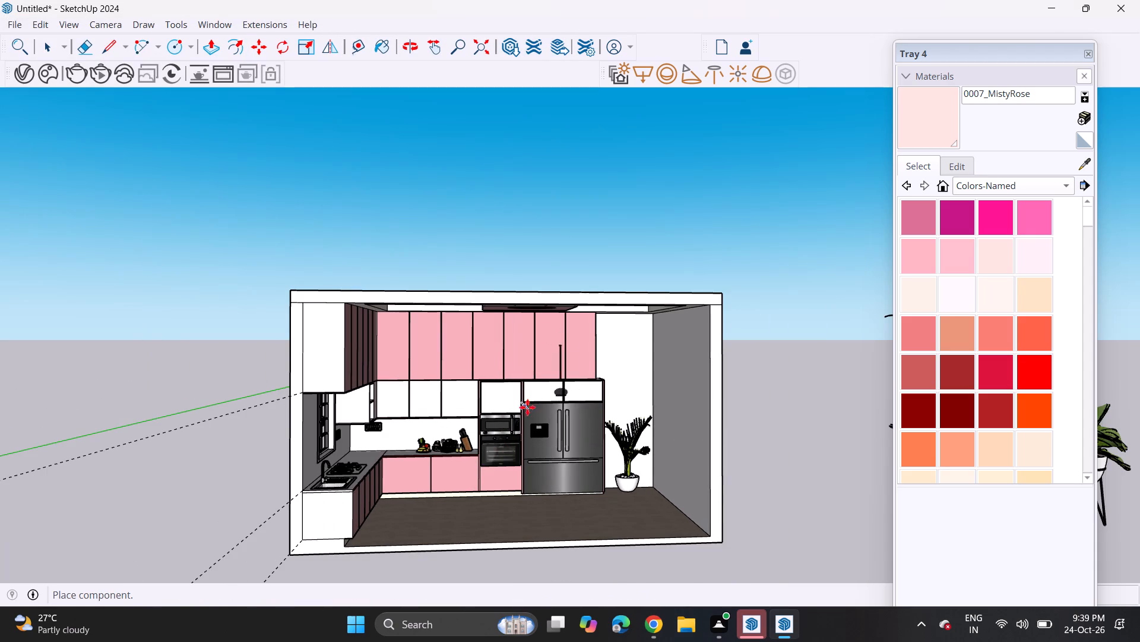
pyautogui.click(648, 273)
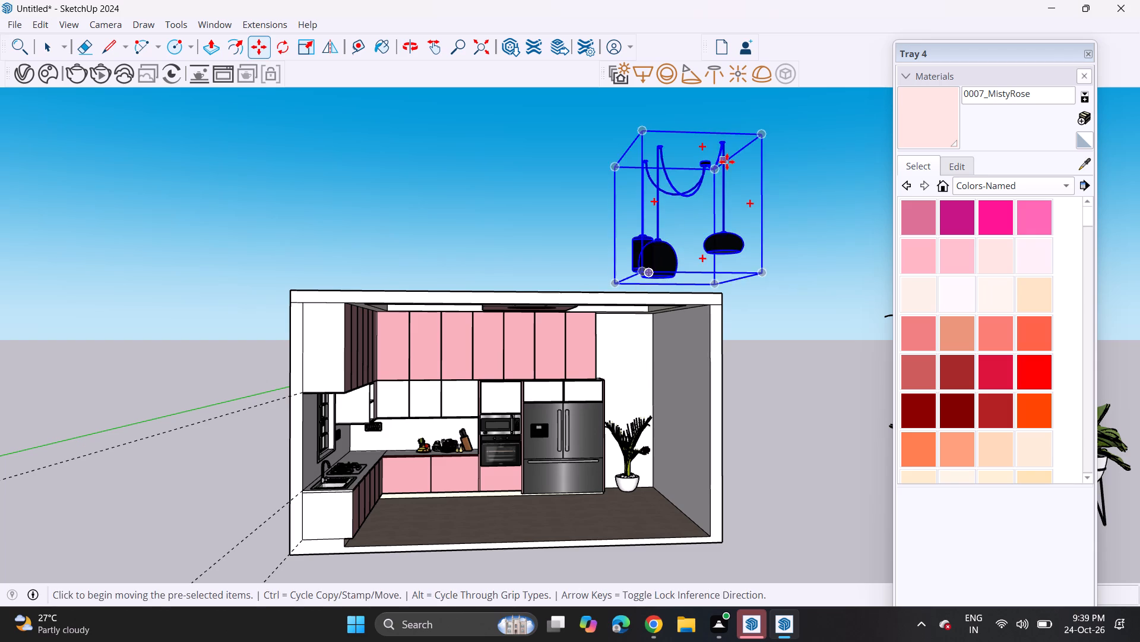
# Scale the imported three-shade lamp down uniformly to roughly a third of its size.
pyautogui.moveTo(727, 162); pyautogui.dragTo(702, 200, button='middle')
pyautogui.click(305, 50)
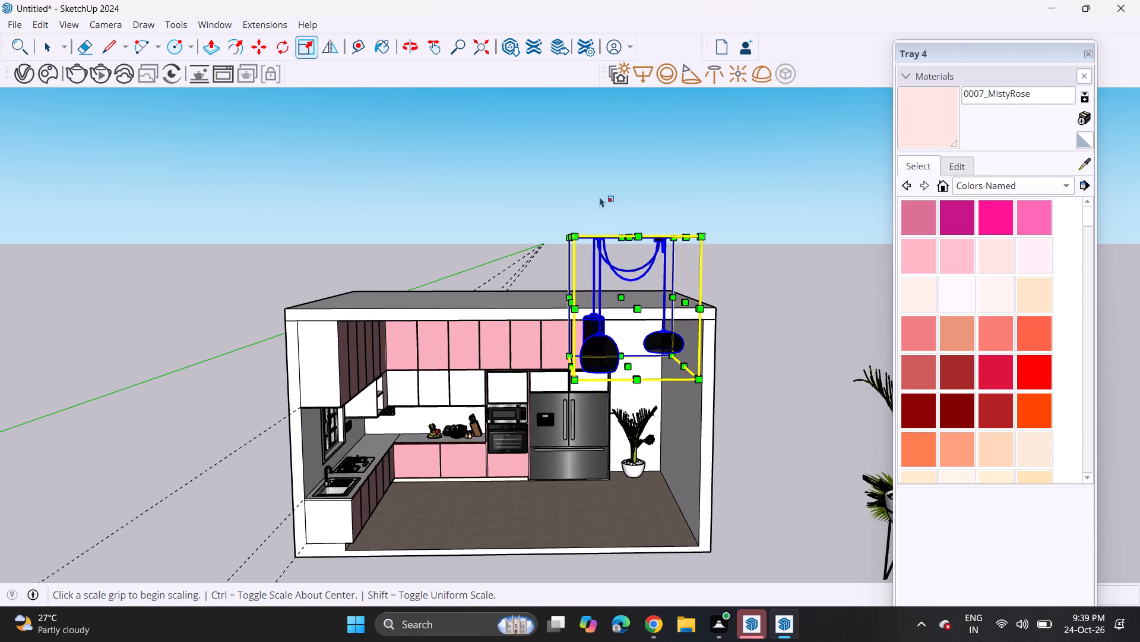
pyautogui.click(701, 231)
pyautogui.click(620, 324)
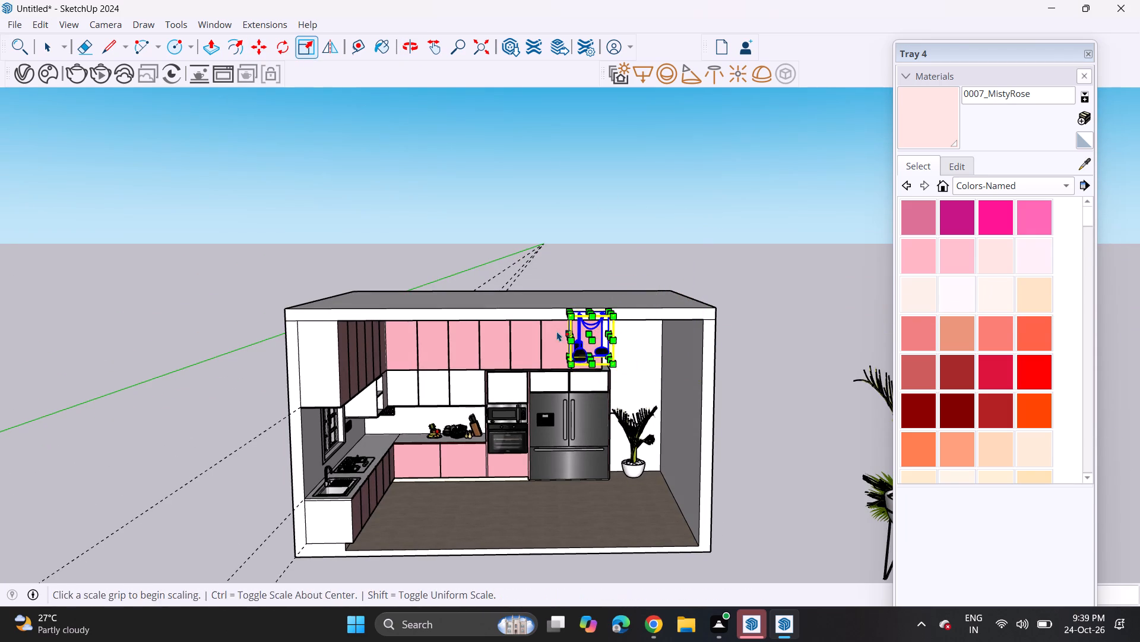
pyautogui.click(557, 332)
# Move the lamp into the kitchen so it hangs from the dark circle on the ceiling panel.
pyautogui.moveTo(557, 332); pyautogui.dragTo(591, 285, button='middle')
pyautogui.scroll(5, 653, 228)
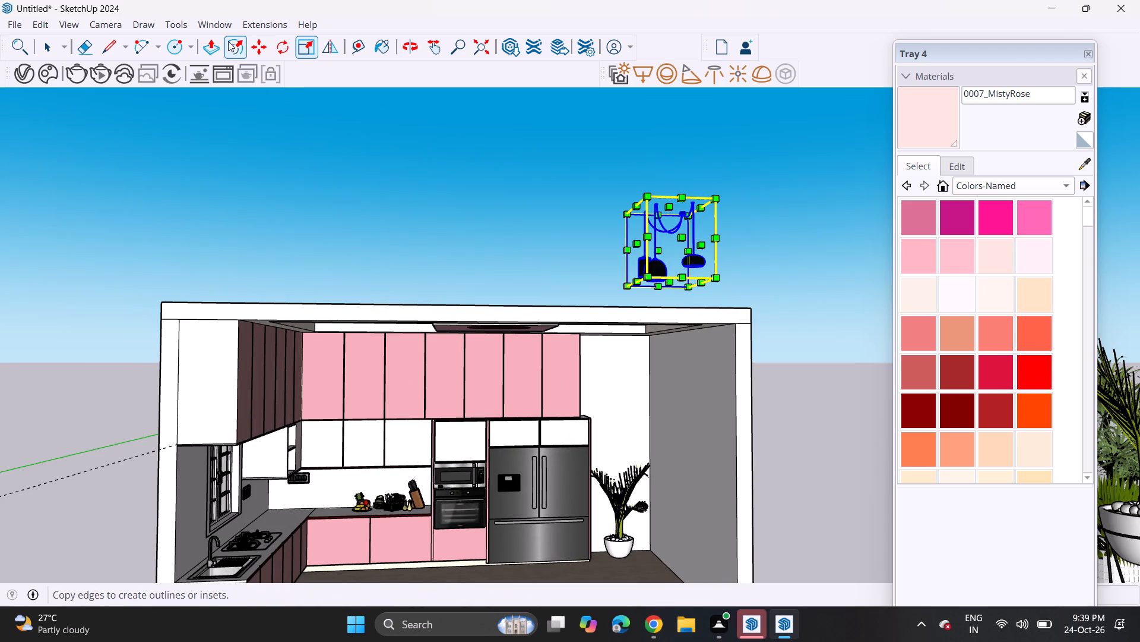
pyautogui.click(264, 48)
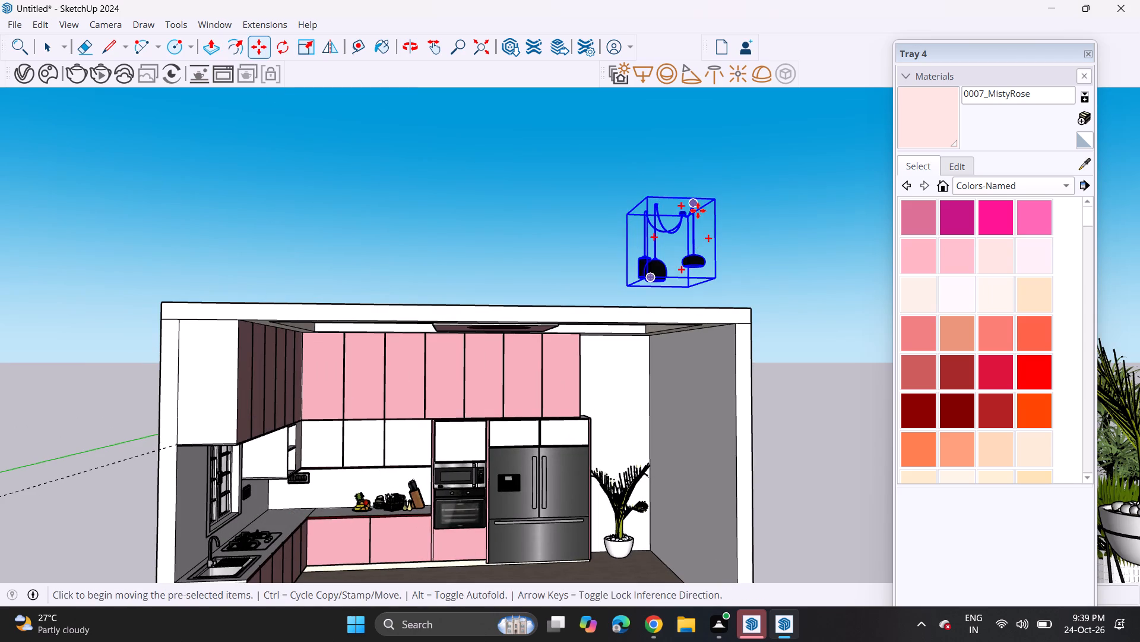
pyautogui.click(676, 219)
pyautogui.moveTo(515, 320); pyautogui.dragTo(536, 280, button='middle')
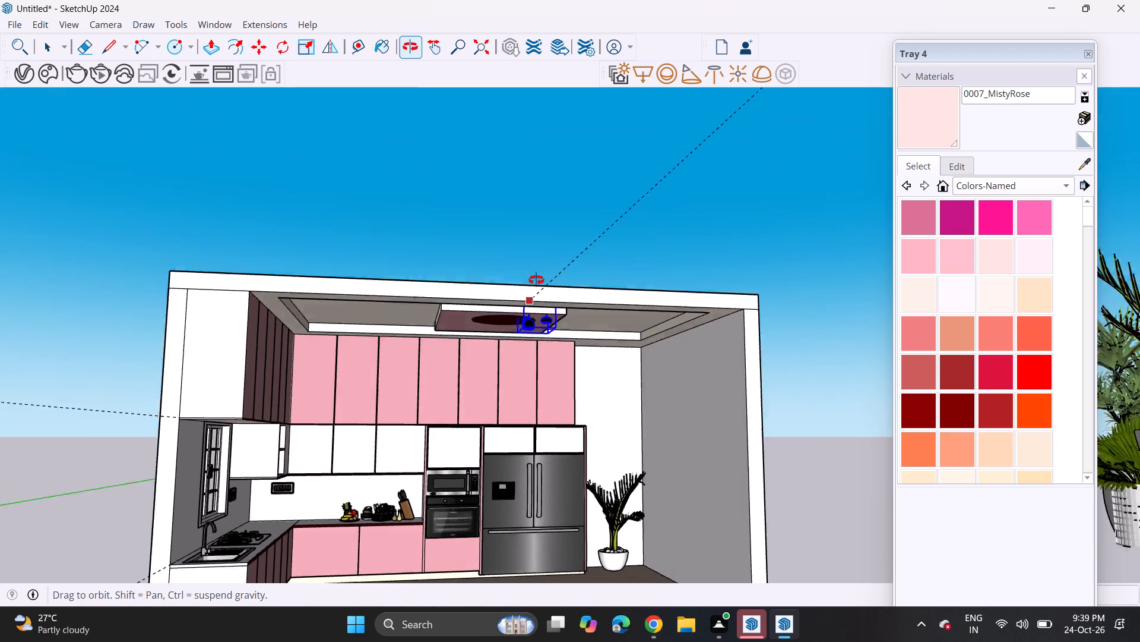
pyautogui.moveTo(536, 280); pyautogui.dragTo(533, 242, button='middle')
pyautogui.scroll(10, 488, 289)
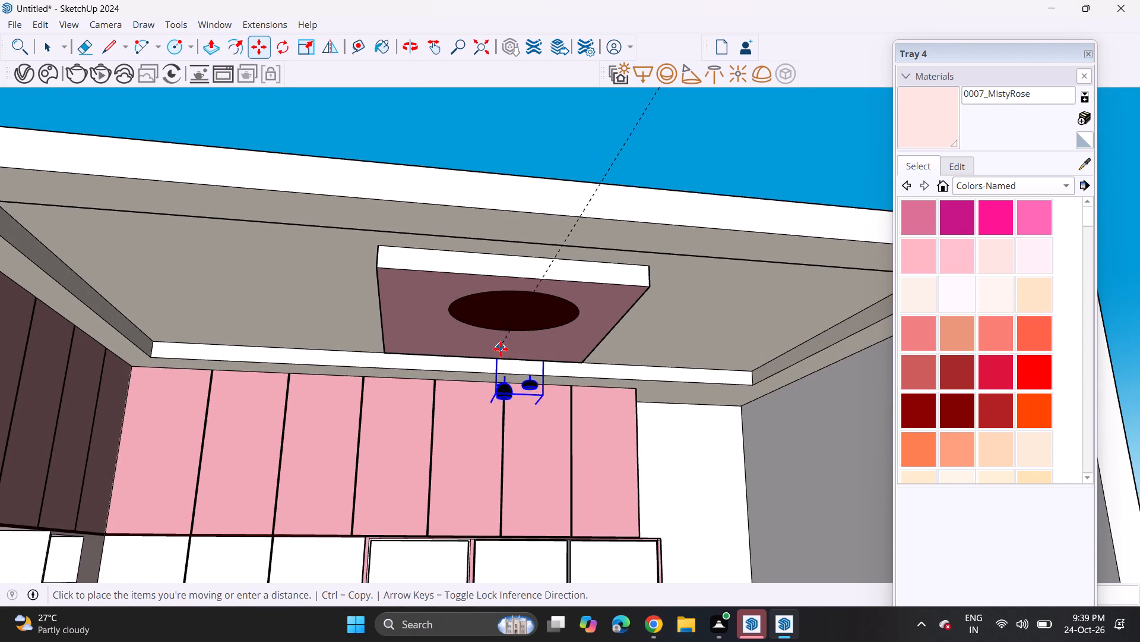
pyautogui.click(519, 316)
pyautogui.click(518, 289)
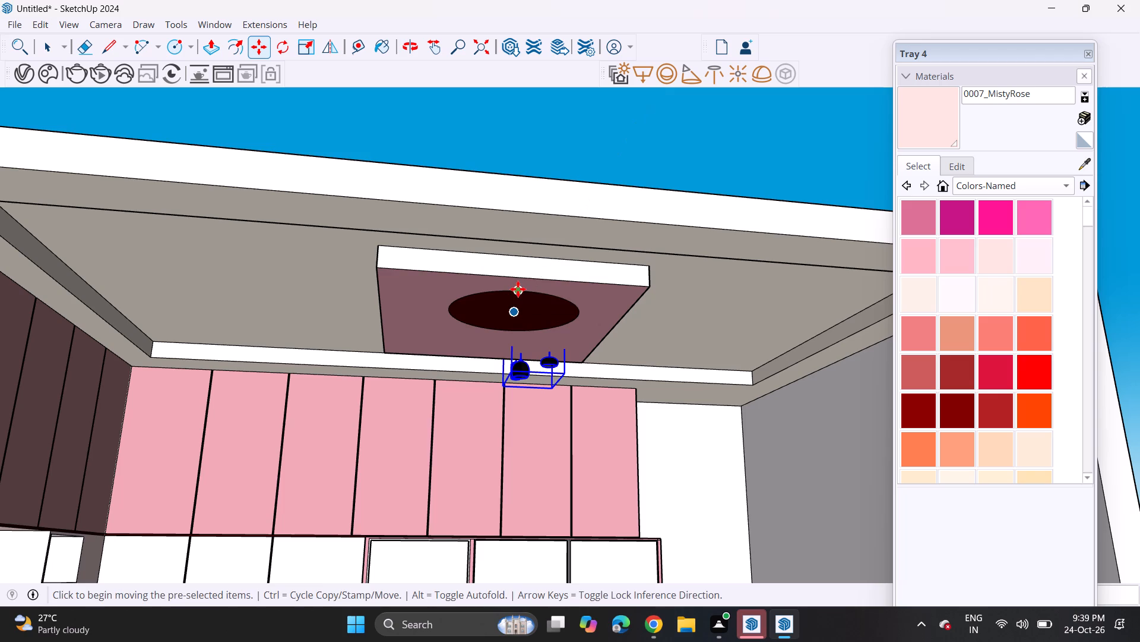
pyautogui.click(515, 347)
pyautogui.click(566, 359)
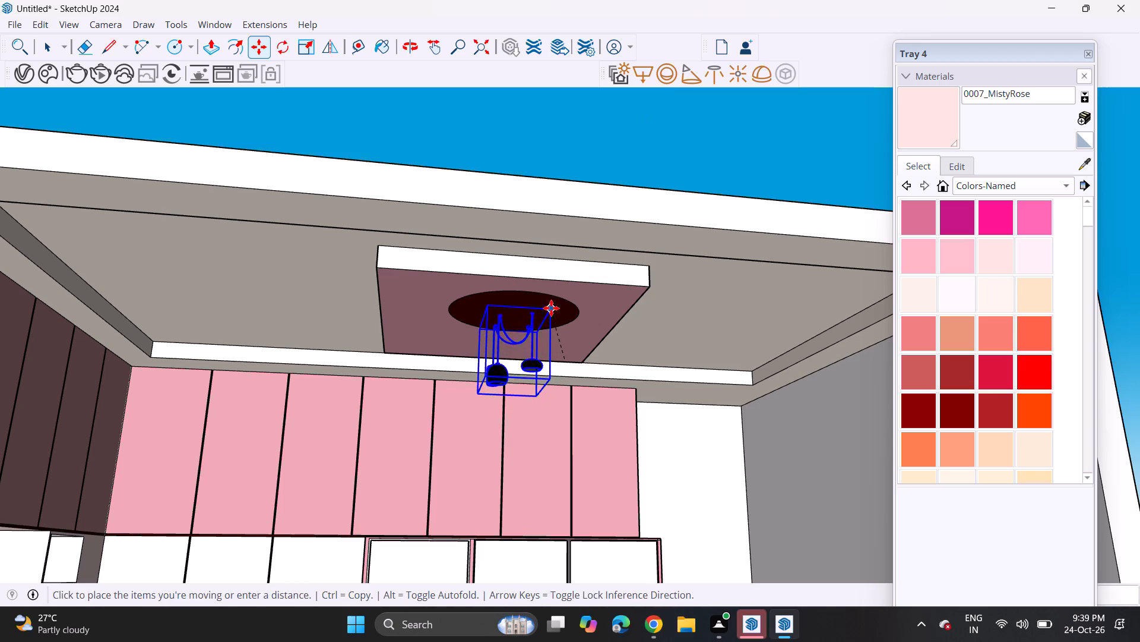
pyautogui.click(551, 306)
# Scale the hanging lamp up uniformly so its shades drop in front of the pink upper cabinets.
pyautogui.moveTo(554, 306); pyautogui.dragTo(548, 286, button='middle')
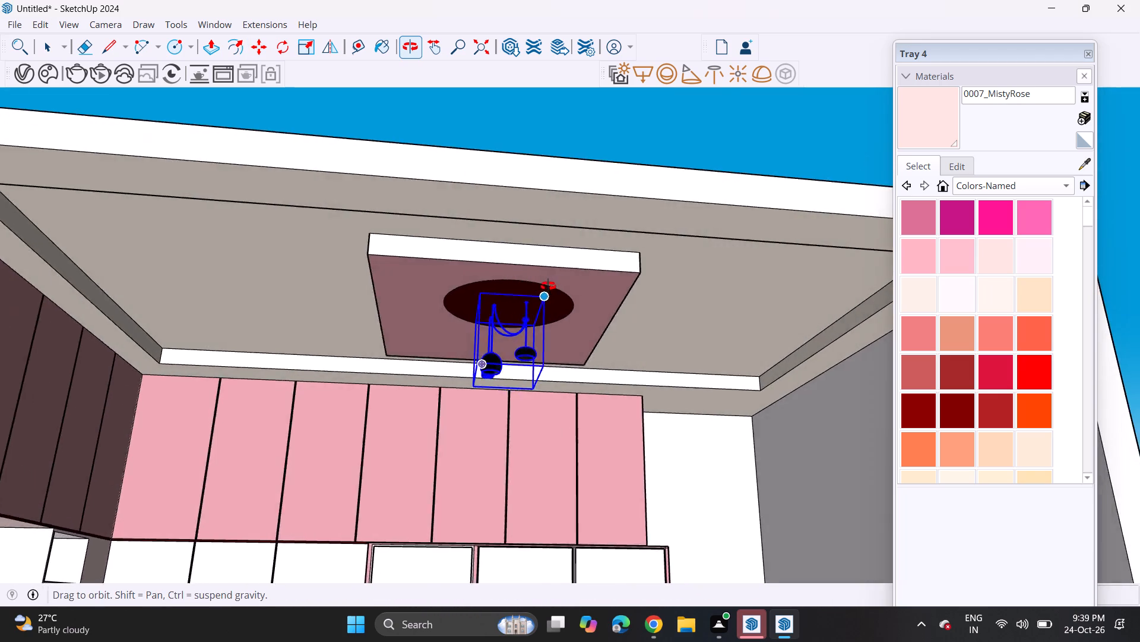
pyautogui.moveTo(548, 286); pyautogui.dragTo(480, 379, button='middle')
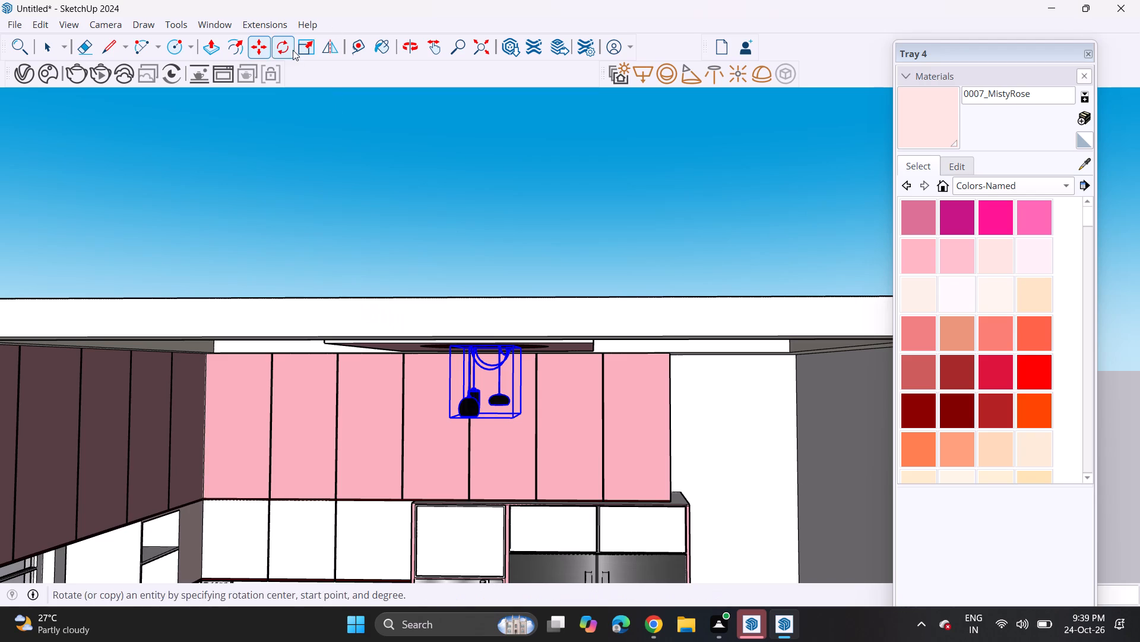
pyautogui.click(306, 37)
pyautogui.click(449, 418)
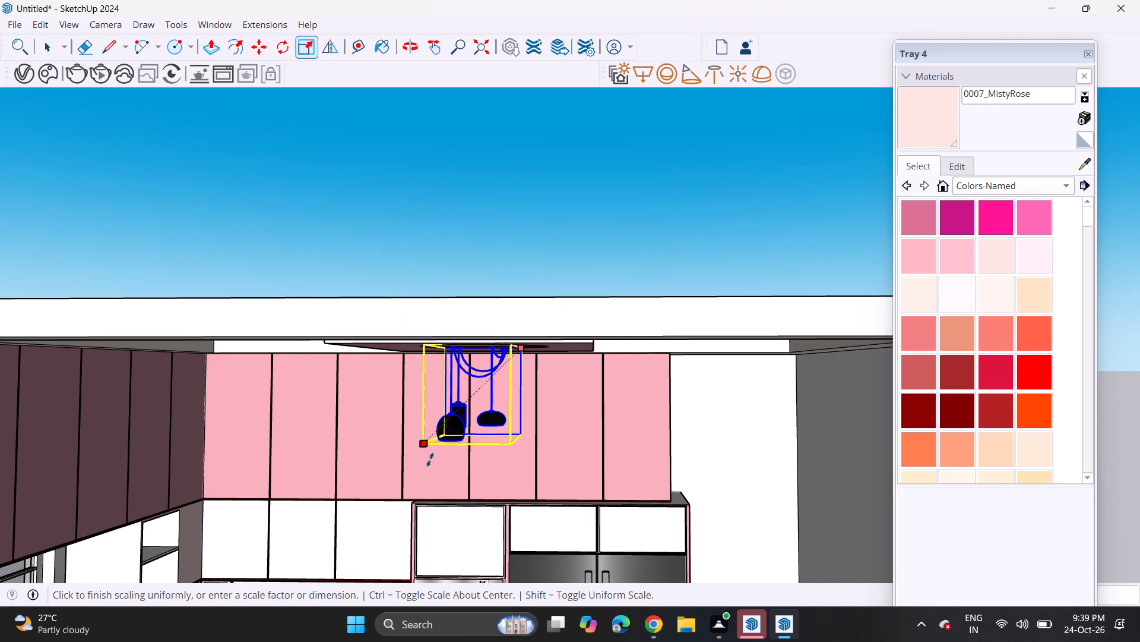
pyautogui.click(404, 516)
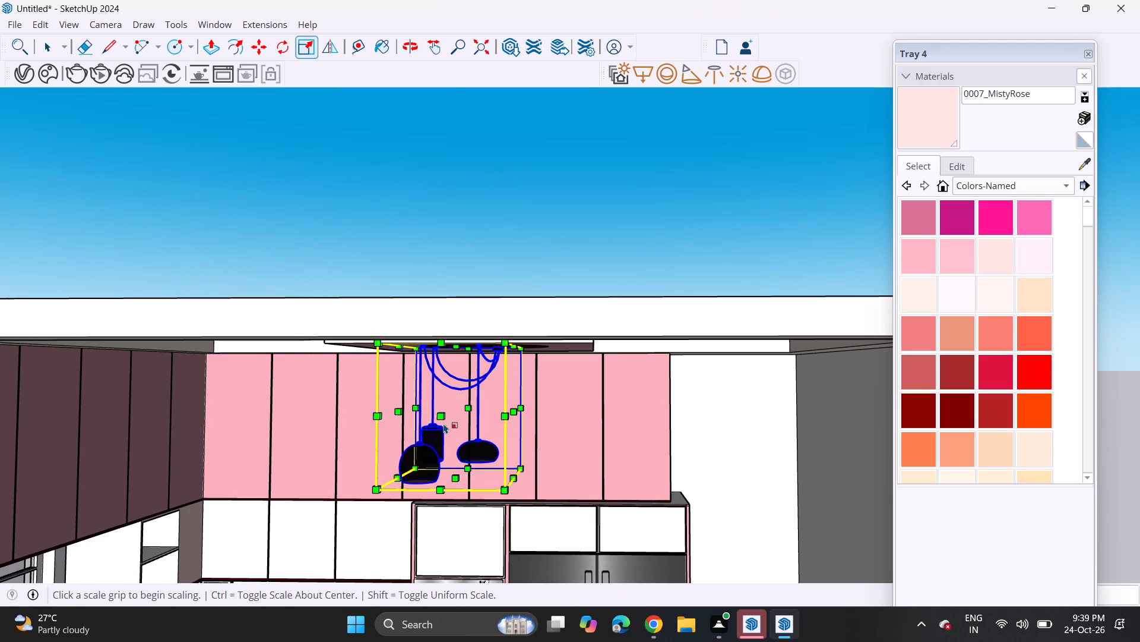
# Move the enlarged lamp to centre its cords under the dark circle of the ceiling panel.
pyautogui.moveTo(444, 423); pyautogui.dragTo(525, 351, button='middle')
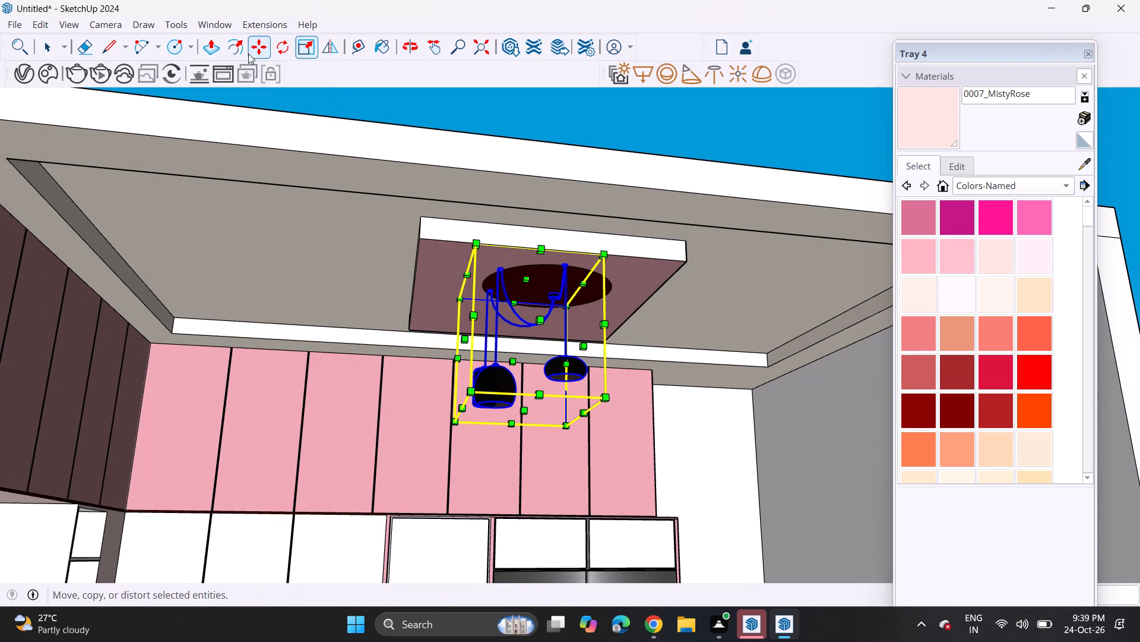
pyautogui.click(263, 38)
pyautogui.click(489, 325)
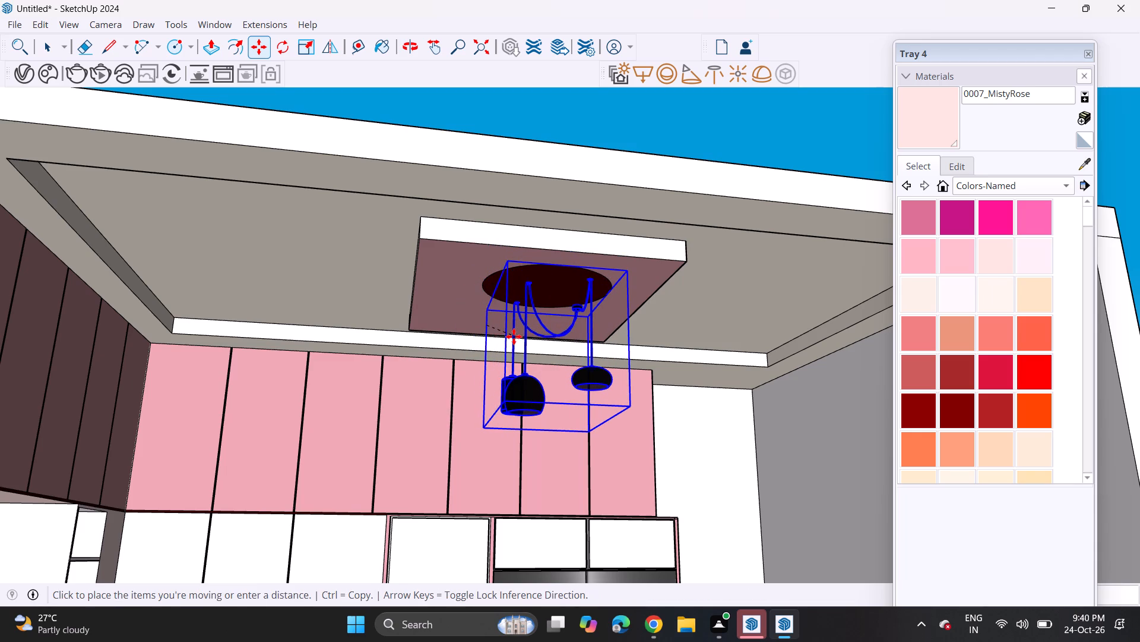
pyautogui.click(514, 336)
# Deselect the lamp and examine its position under the ceiling panel from several angles.
pyautogui.moveTo(628, 315); pyautogui.dragTo(483, 288, button='middle')
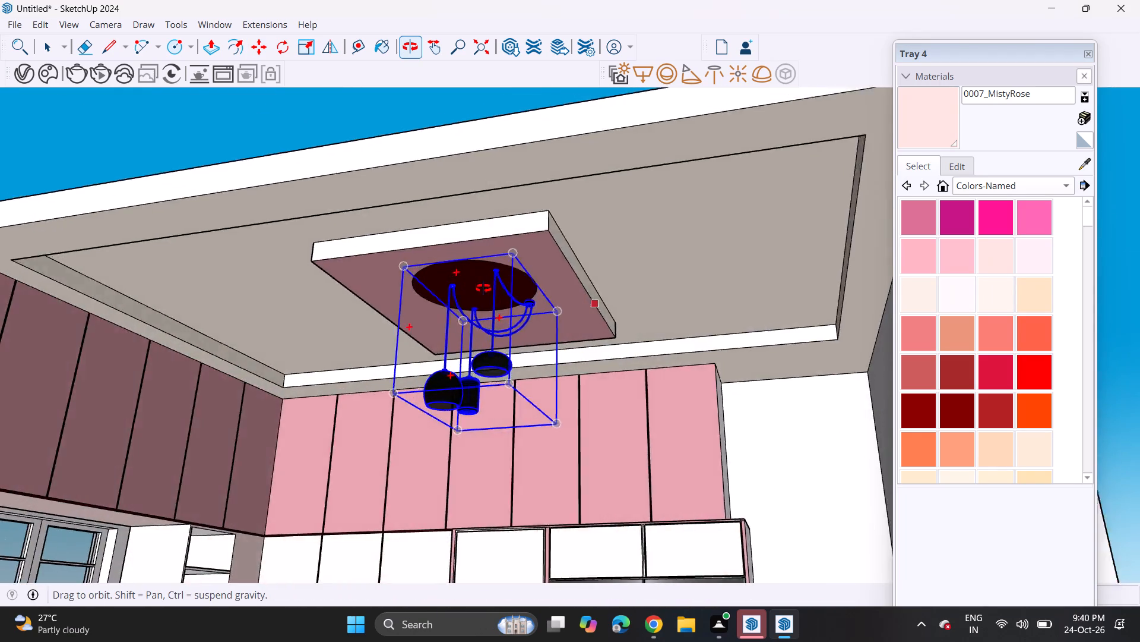
pyautogui.moveTo(483, 288); pyautogui.dragTo(592, 359, button='middle')
pyautogui.scroll(1, 592, 359)
pyautogui.scroll(-3, 562, 332)
pyautogui.scroll(1, 562, 332)
pyautogui.scroll(-7, 562, 332)
pyautogui.press('space')
pyautogui.click(612, 198)
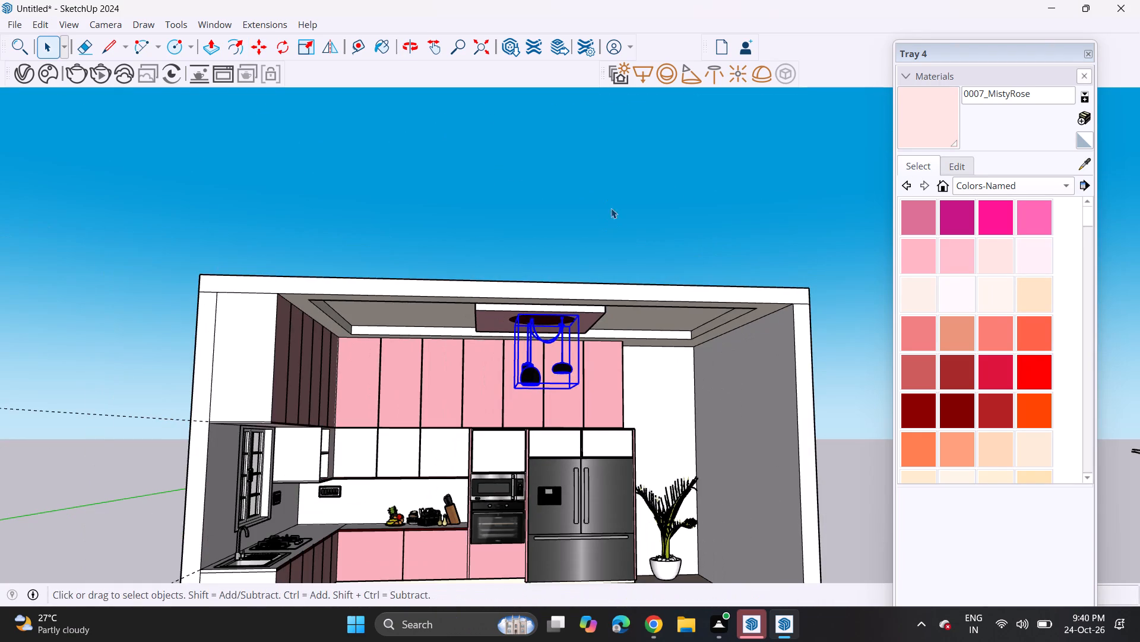
pyautogui.moveTo(564, 295); pyautogui.dragTo(564, 333, button='middle')
pyautogui.keyDown('shift'); pyautogui.moveTo(541, 432); pyautogui.dragTo(536, 394, button='middle'); pyautogui.keyUp('shift')
pyautogui.scroll(3, 530, 391)
pyautogui.scroll(1, 422, 353)
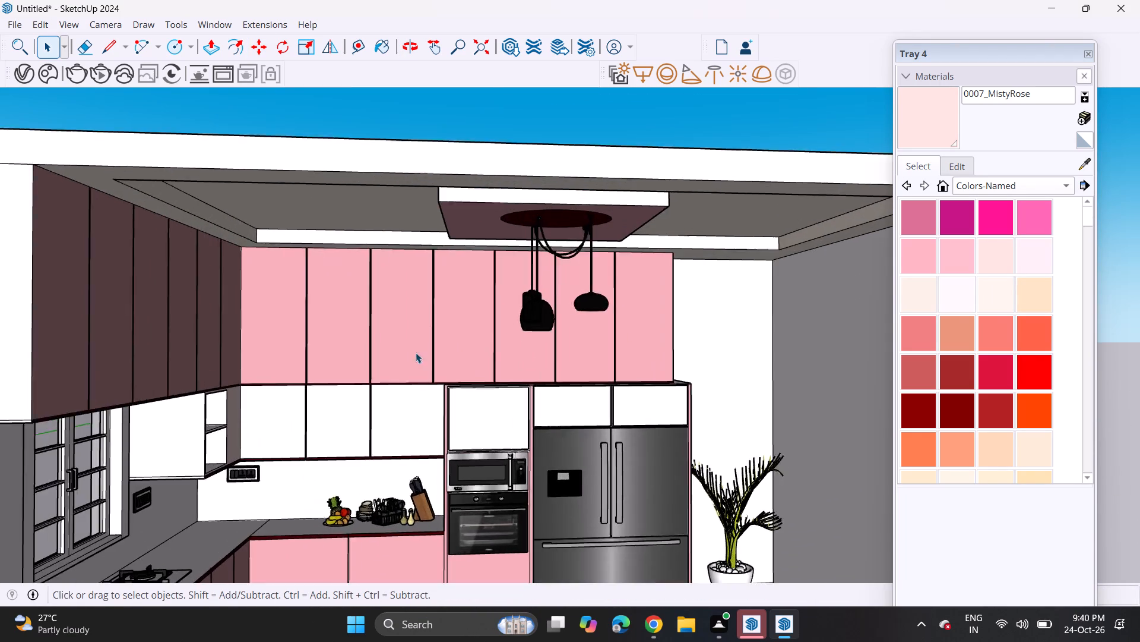
# Delete the large potted palm and its black stand from the spare plants outside the kitchen.
pyautogui.scroll(-5, 408, 353)
pyautogui.scroll(-1, 469, 383)
pyautogui.moveTo(469, 383); pyautogui.dragTo(419, 380, button='middle')
pyautogui.scroll(1, 419, 377)
pyautogui.scroll(-4, 427, 366)
pyautogui.scroll(1, 427, 366)
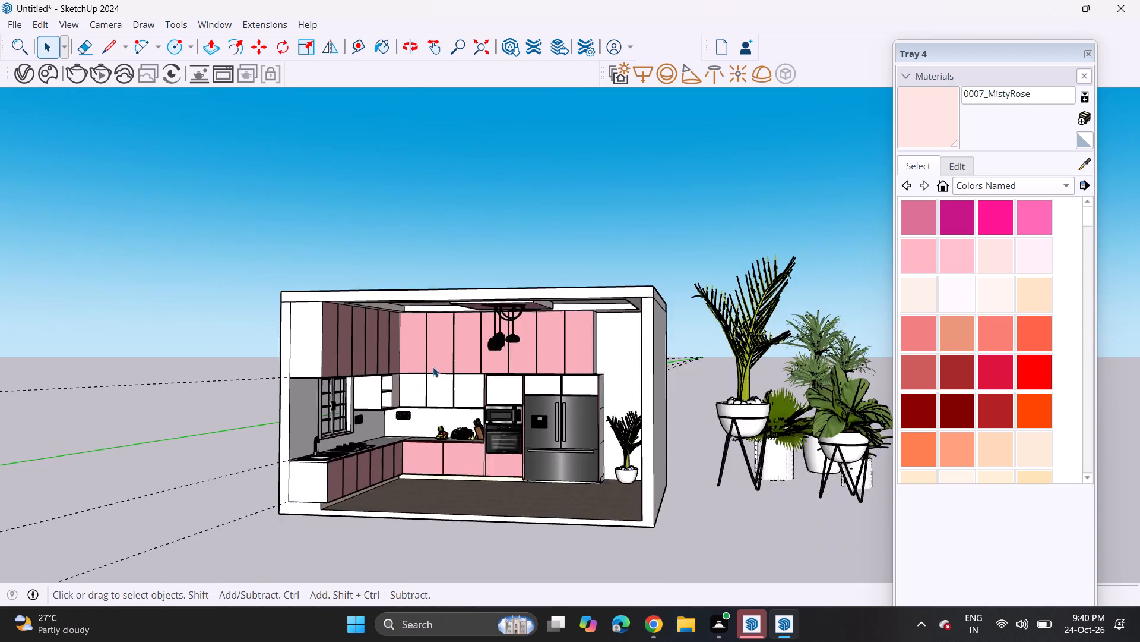
pyautogui.scroll(-5, 433, 367)
pyautogui.moveTo(450, 386); pyautogui.dragTo(645, 433, button='middle')
pyautogui.click(726, 405)
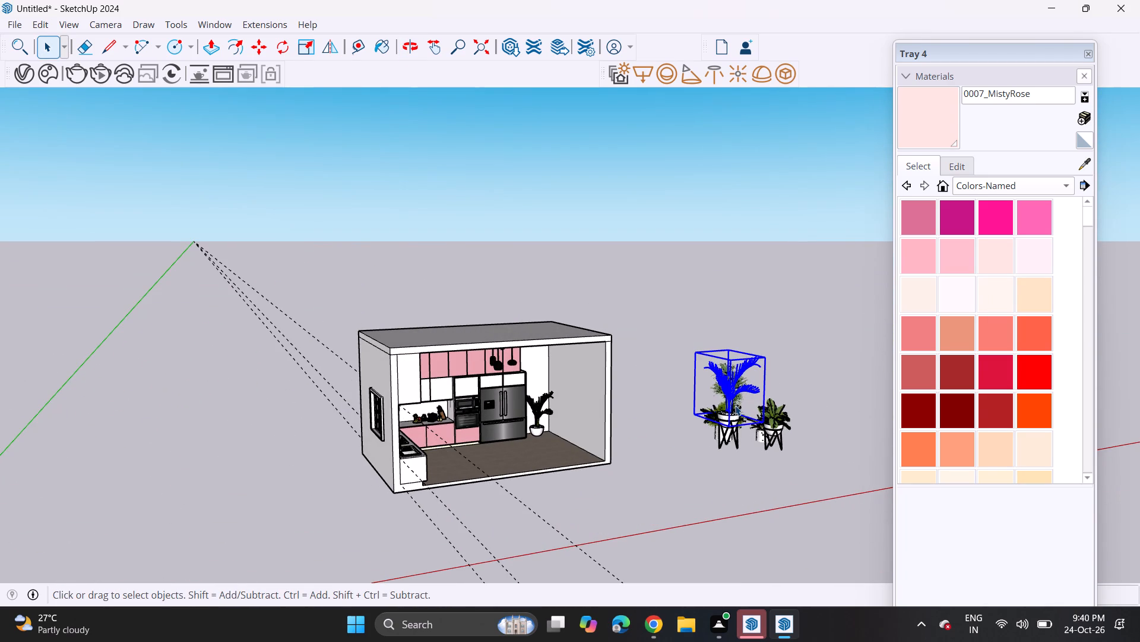
pyautogui.press('Delete')
pyautogui.click(734, 411)
pyautogui.press('Delete')
pyautogui.click(728, 424)
pyautogui.press('Delete')
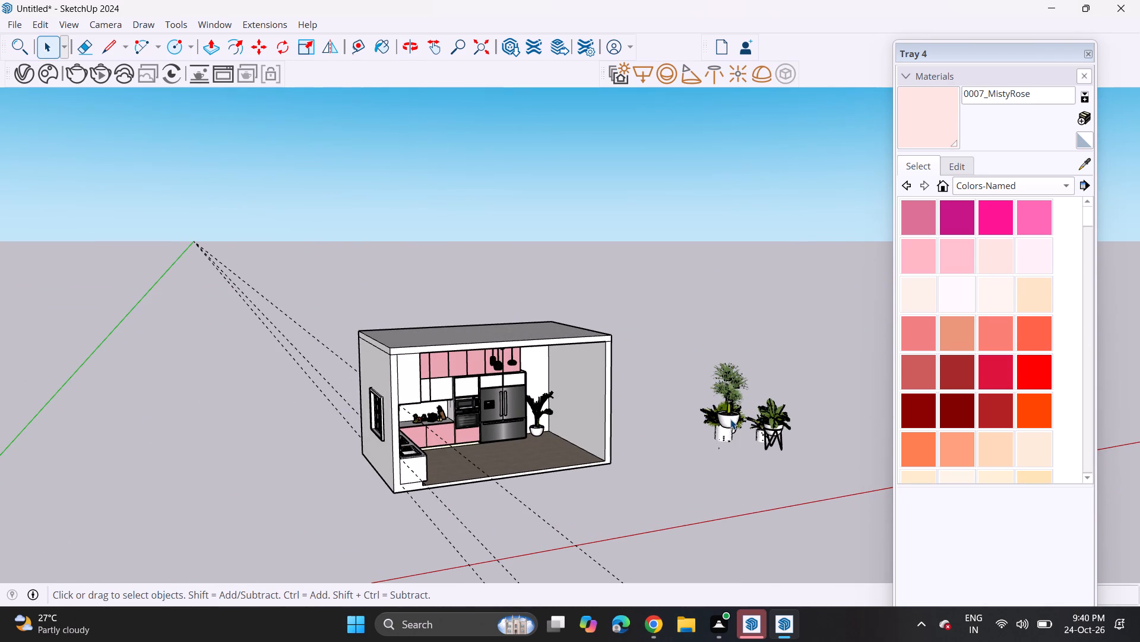
# Delete the tall leafy tree, its surrounding foliage and the white pots from the spare plants outside the kitchen.
pyautogui.click(730, 419)
pyautogui.press('Delete')
pyautogui.press('Delete')
pyautogui.click(730, 419)
pyautogui.press('Delete')
pyautogui.click(730, 419)
pyautogui.click(741, 326)
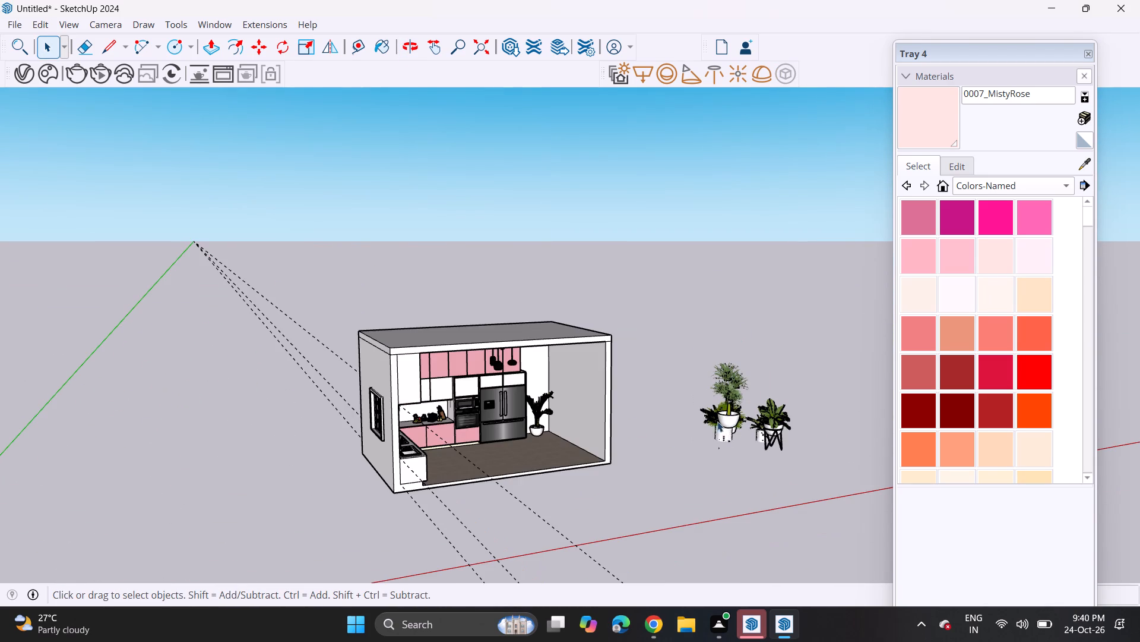
pyautogui.click(730, 417)
pyautogui.press('Delete')
pyautogui.click(729, 408)
pyautogui.press('Delete')
pyautogui.click(729, 408)
pyautogui.press('Delete')
pyautogui.click(726, 391)
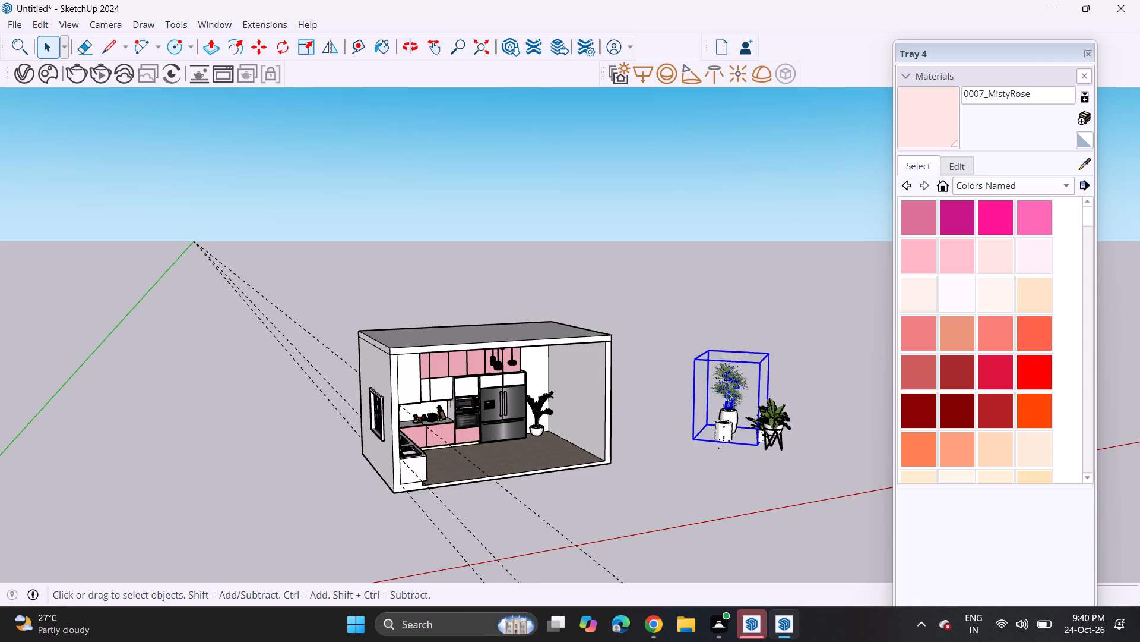
pyautogui.press('Delete')
pyautogui.click(727, 424)
pyautogui.press('Delete')
pyautogui.click(730, 418)
pyautogui.press('Delete')
pyautogui.click(730, 418)
# Delete the remaining potted plant on the black stand and all leftover plant pieces outside the kitchen.
pyautogui.click(758, 433)
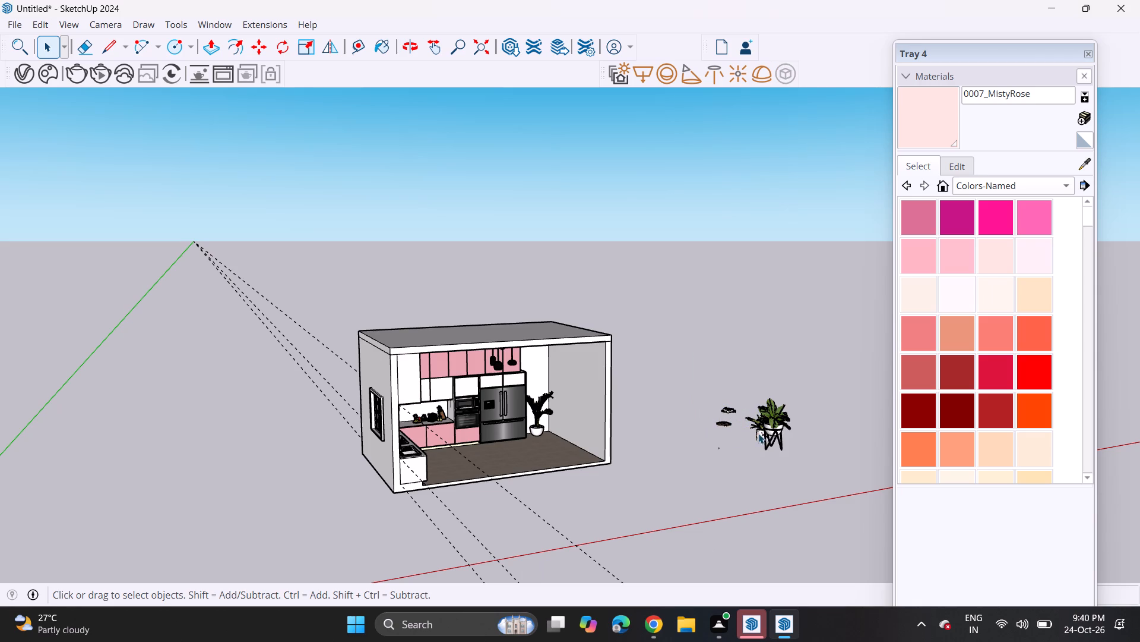
pyautogui.press('Delete')
pyautogui.click(767, 419)
pyautogui.press('Delete')
pyautogui.click(772, 424)
pyautogui.press('Delete')
pyautogui.click(772, 431)
pyautogui.press('Delete')
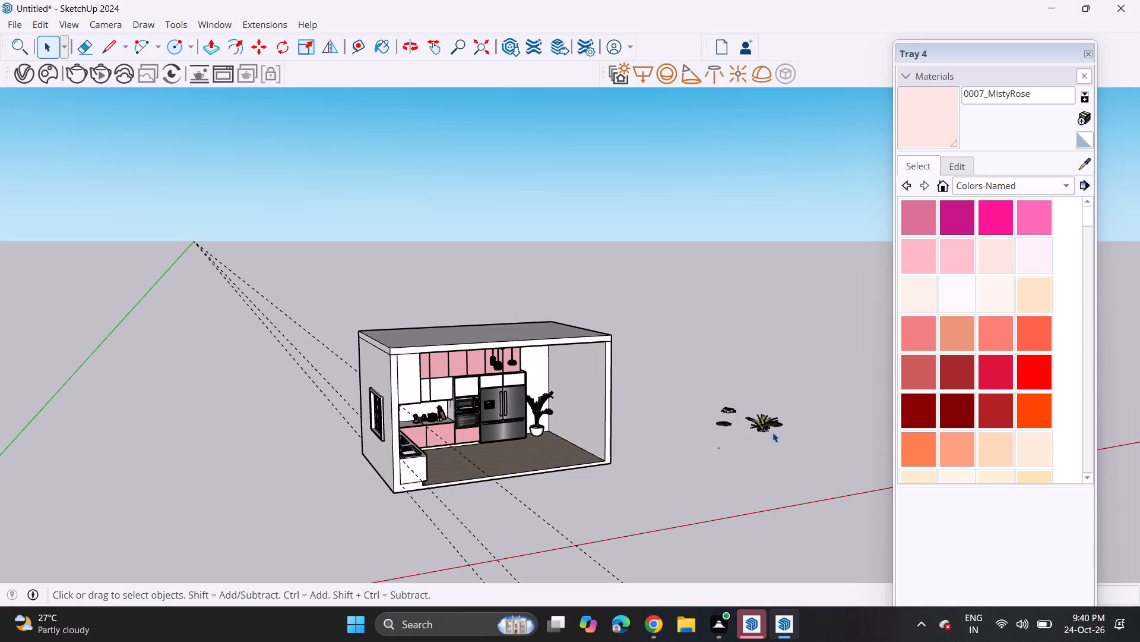
pyautogui.click(766, 423)
pyautogui.press('Delete')
pyautogui.moveTo(681, 375); pyautogui.dragTo(821, 475)
pyautogui.press('Delete')
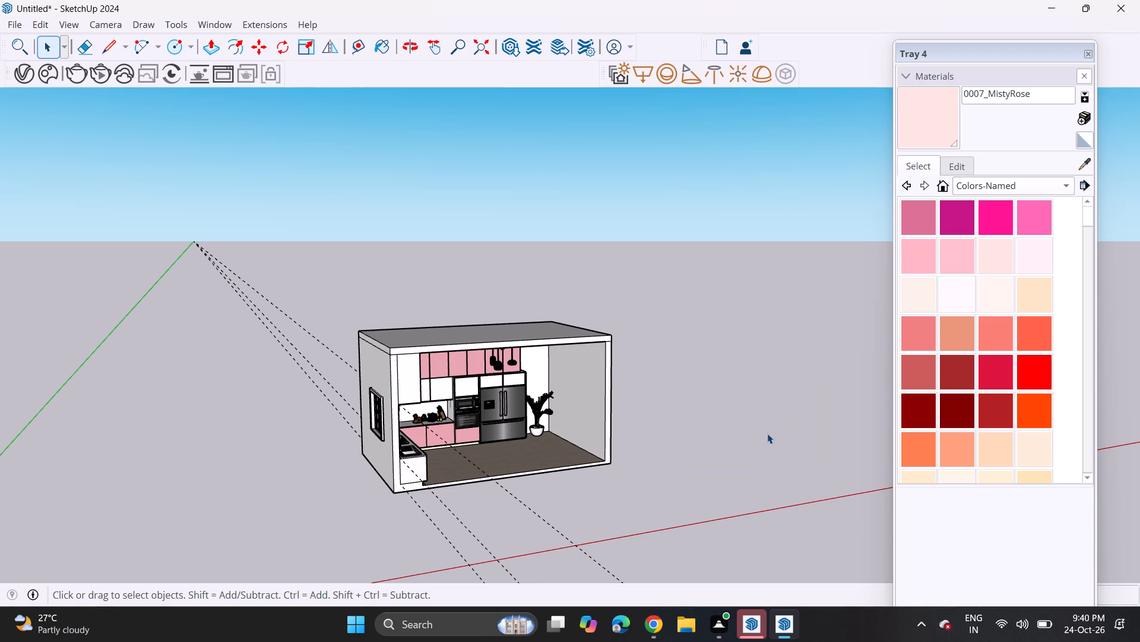
# Erase the dashed guide lines running through the kitchen model.
pyautogui.scroll(-14, 715, 435)
pyautogui.scroll(-7, 742, 465)
pyautogui.moveTo(742, 465); pyautogui.dragTo(686, 486, button='middle')
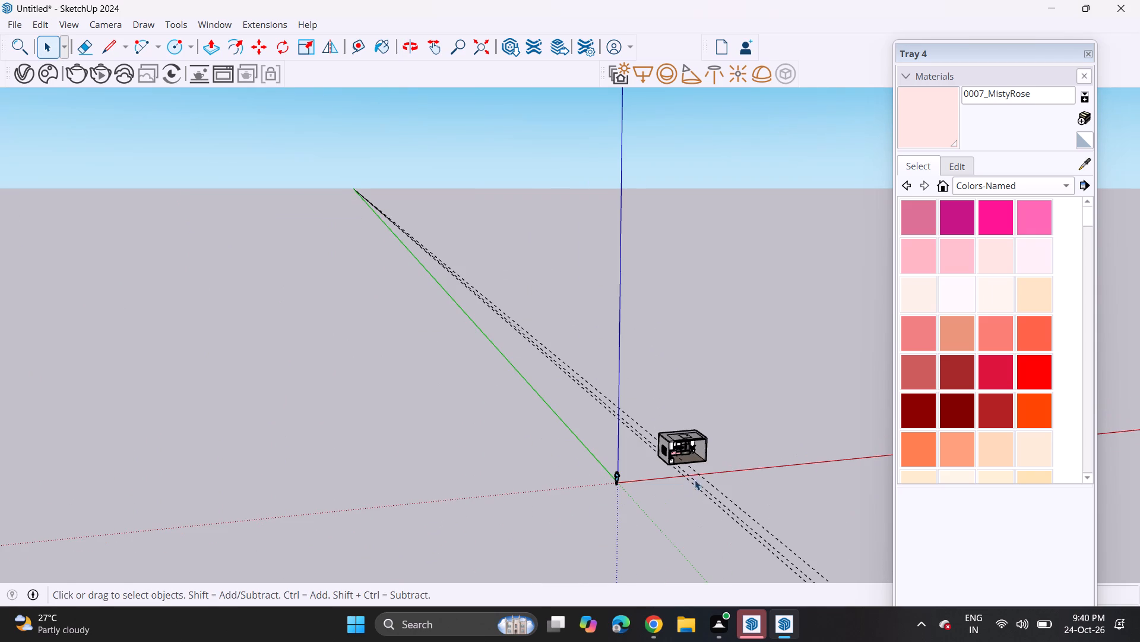
pyautogui.click(86, 42)
pyautogui.moveTo(511, 299); pyautogui.dragTo(509, 301)
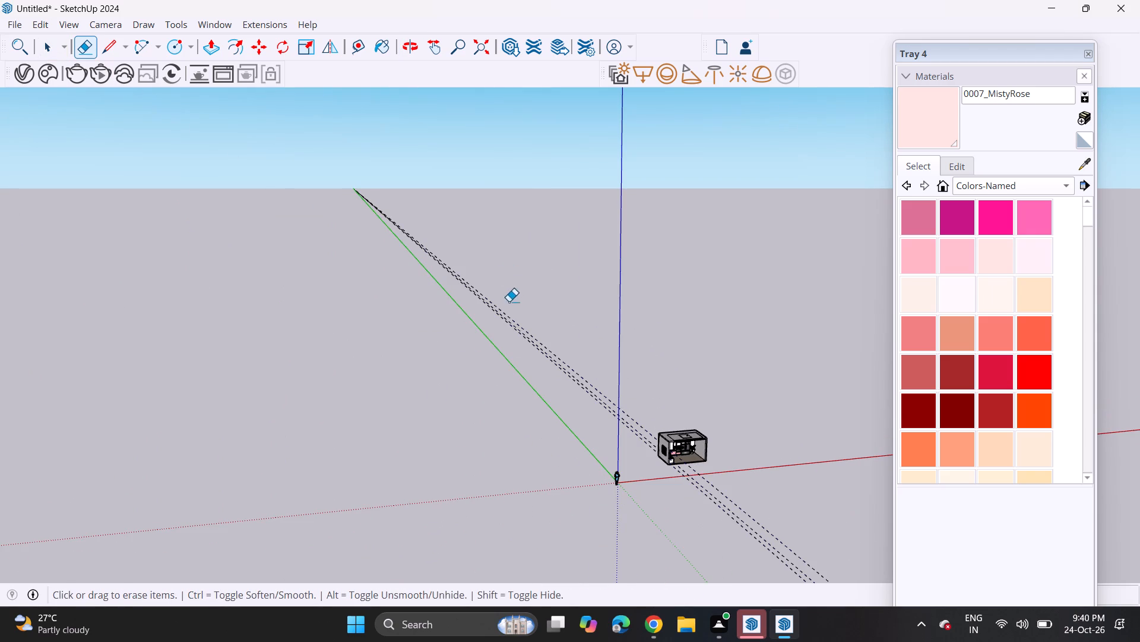
pyautogui.moveTo(509, 301); pyautogui.dragTo(466, 363)
pyautogui.moveTo(662, 460); pyautogui.dragTo(484, 435, button='middle')
pyautogui.scroll(5, 663, 547)
pyautogui.scroll(6, 661, 451)
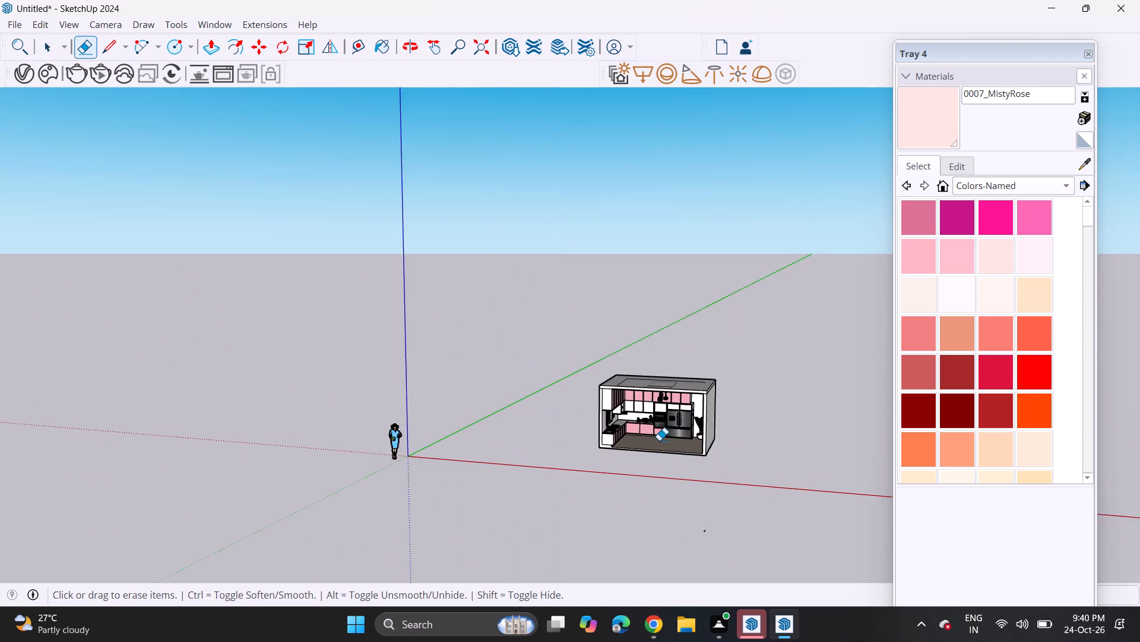
# Examine the kitchen interior, including the pink cabinets, fridge and oven wall, hanging lamp, ceiling and potted plant.
pyautogui.scroll(8, 659, 440)
pyautogui.moveTo(666, 441); pyautogui.dragTo(733, 395, button='middle')
pyautogui.scroll(1, 712, 387)
pyautogui.scroll(-4, 712, 387)
pyautogui.scroll(5, 710, 386)
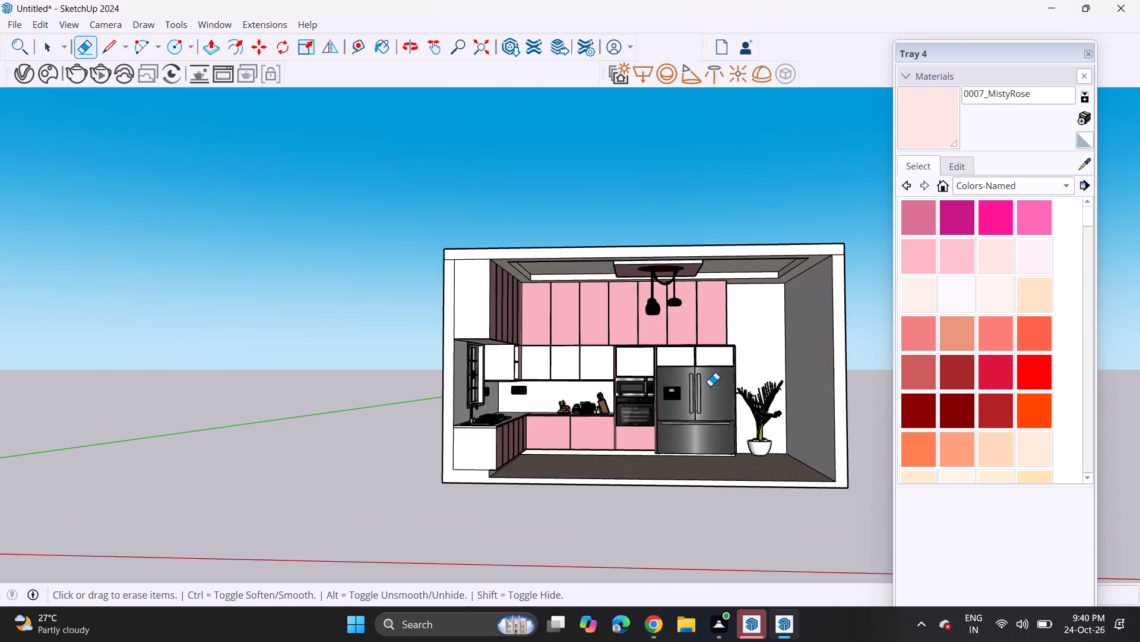
pyautogui.scroll(6, 710, 386)
pyautogui.moveTo(710, 388); pyautogui.dragTo(735, 392, button='middle')
pyautogui.scroll(2, 735, 391)
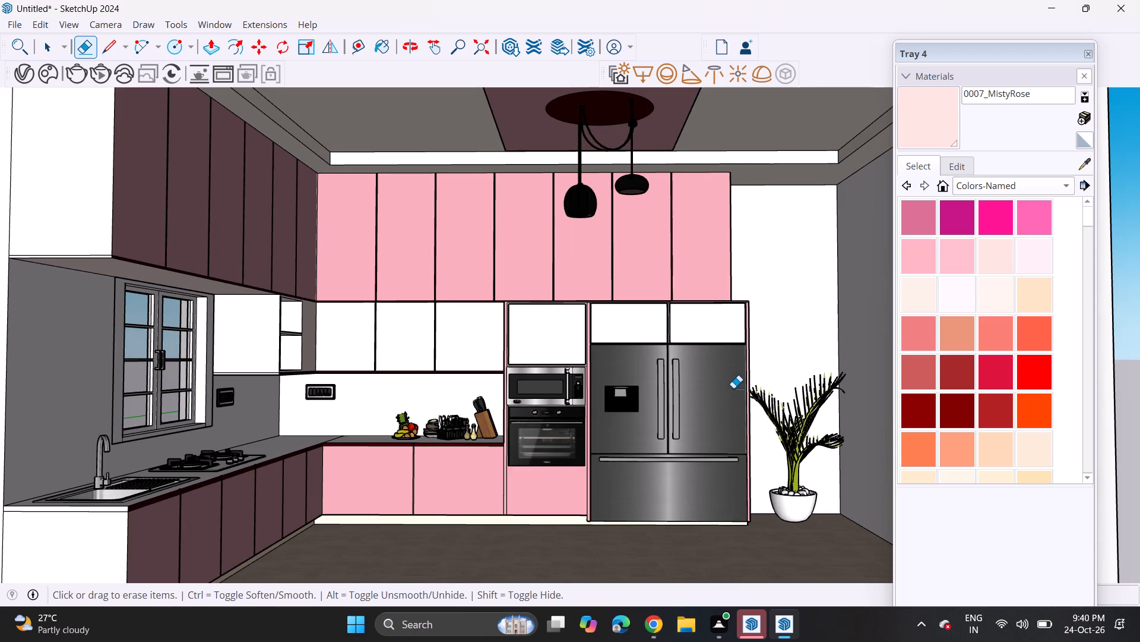
pyautogui.scroll(1, 728, 388)
pyautogui.moveTo(726, 388); pyautogui.dragTo(704, 383, button='middle')
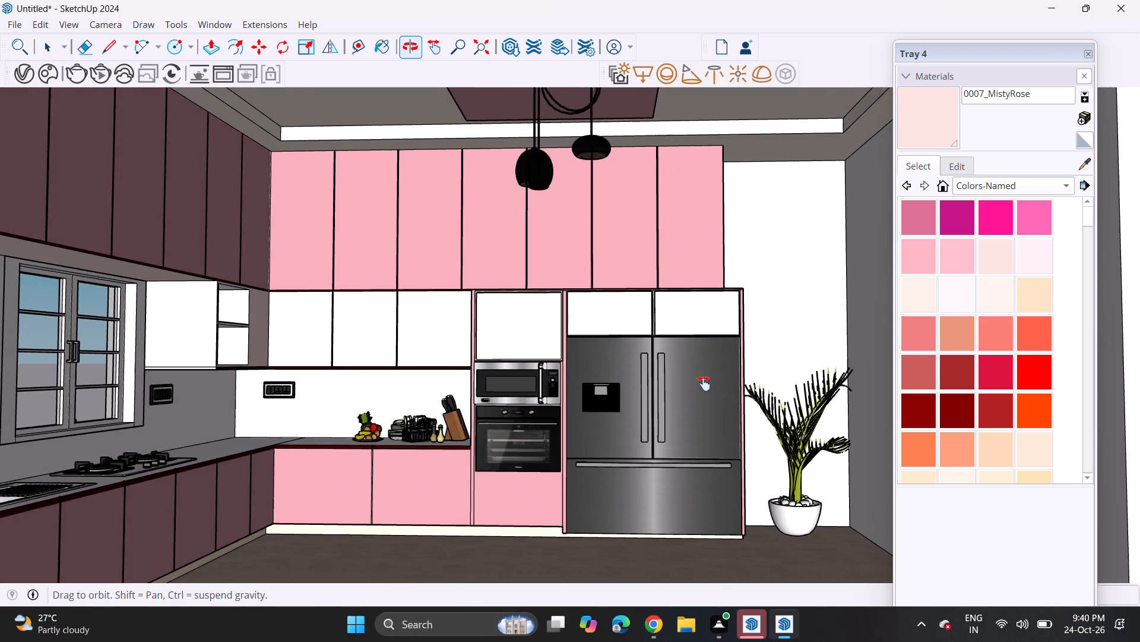
pyautogui.moveTo(704, 383); pyautogui.dragTo(702, 382, button='middle')
pyautogui.moveTo(702, 382); pyautogui.dragTo(724, 386, button='middle')
pyautogui.middleClick(718, 385)
pyautogui.scroll(1, 718, 385)
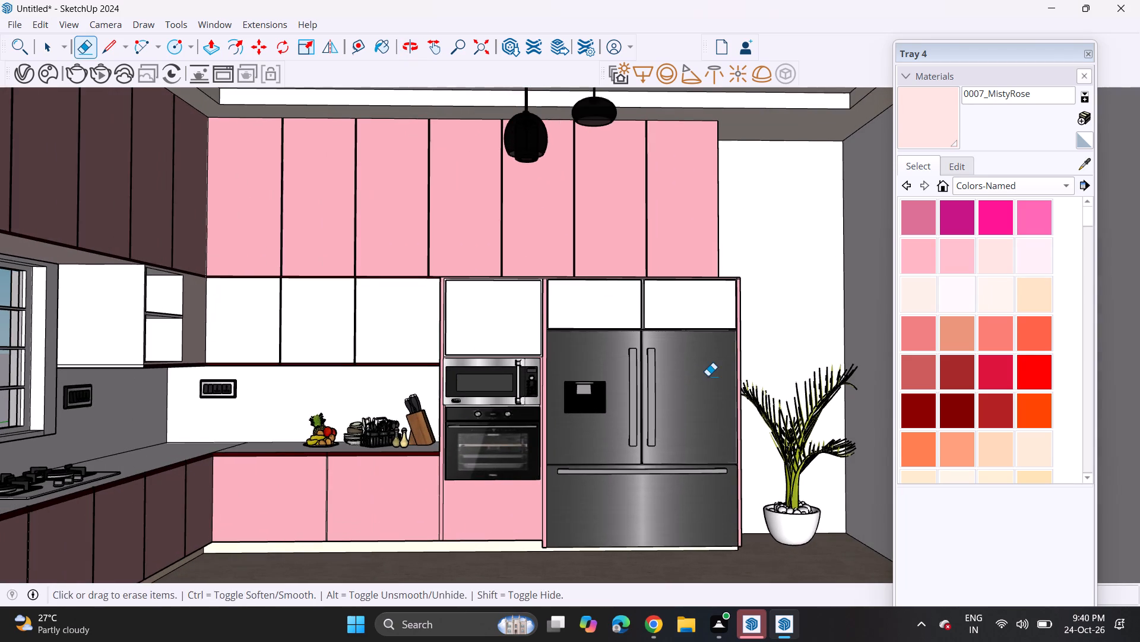
pyautogui.scroll(-2, 707, 376)
pyautogui.moveTo(702, 372); pyautogui.dragTo(667, 416, button='middle')
pyautogui.keyDown('shift'); pyautogui.scroll(-1, 702, 372); pyautogui.keyUp('shift')
pyautogui.scroll(1, 658, 411)
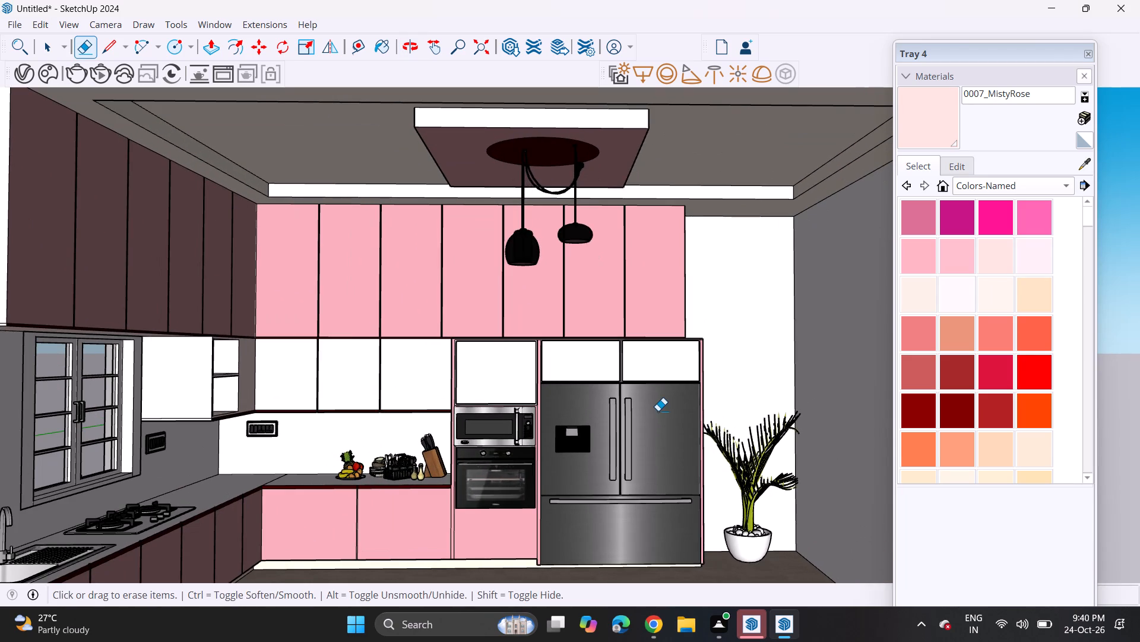
pyautogui.moveTo(658, 410); pyautogui.dragTo(660, 396, button='middle')
pyautogui.scroll(-9, 660, 394)
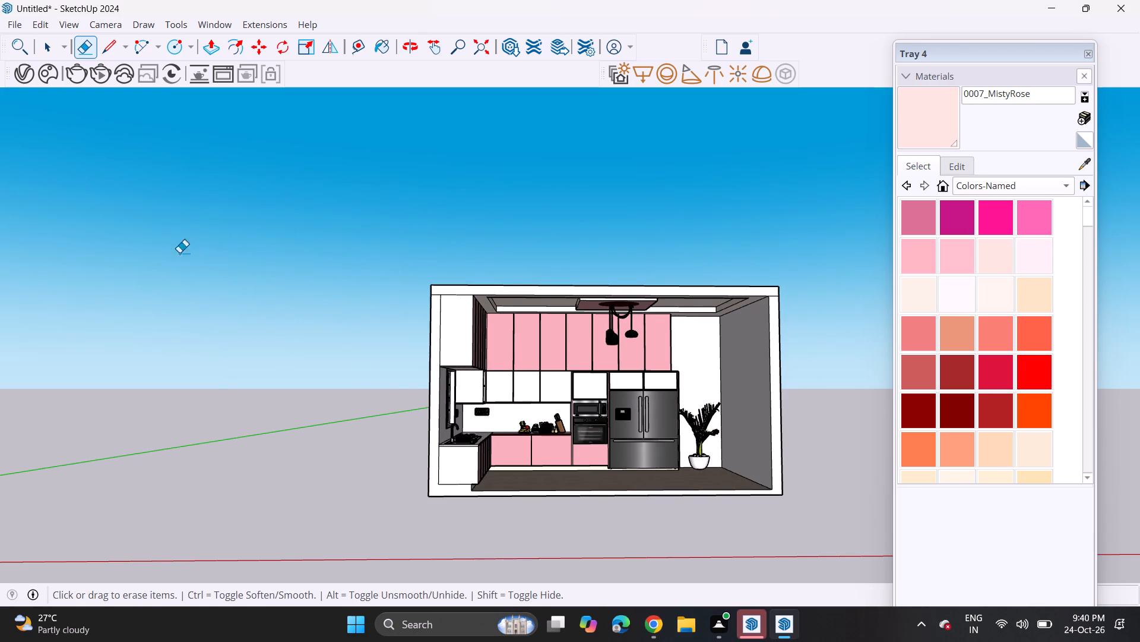
# Push/Pull the side walls and floor outward from the kitchen's open front, and extend the ceiling slab by the same distance.
pyautogui.click(220, 49)
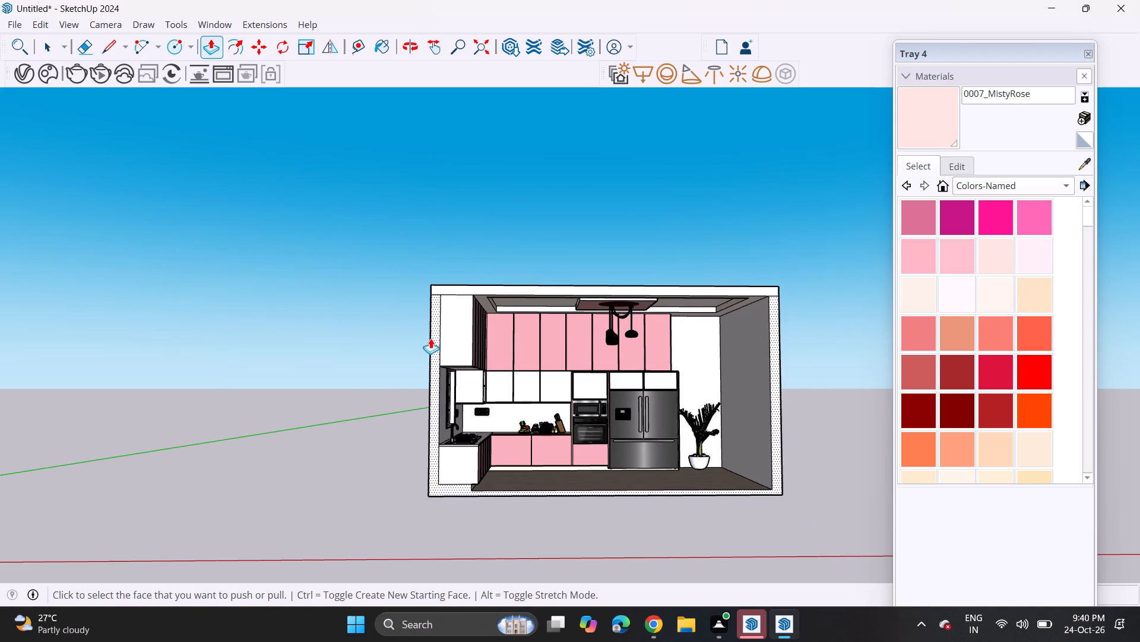
pyautogui.click(435, 340)
pyautogui.click(386, 432)
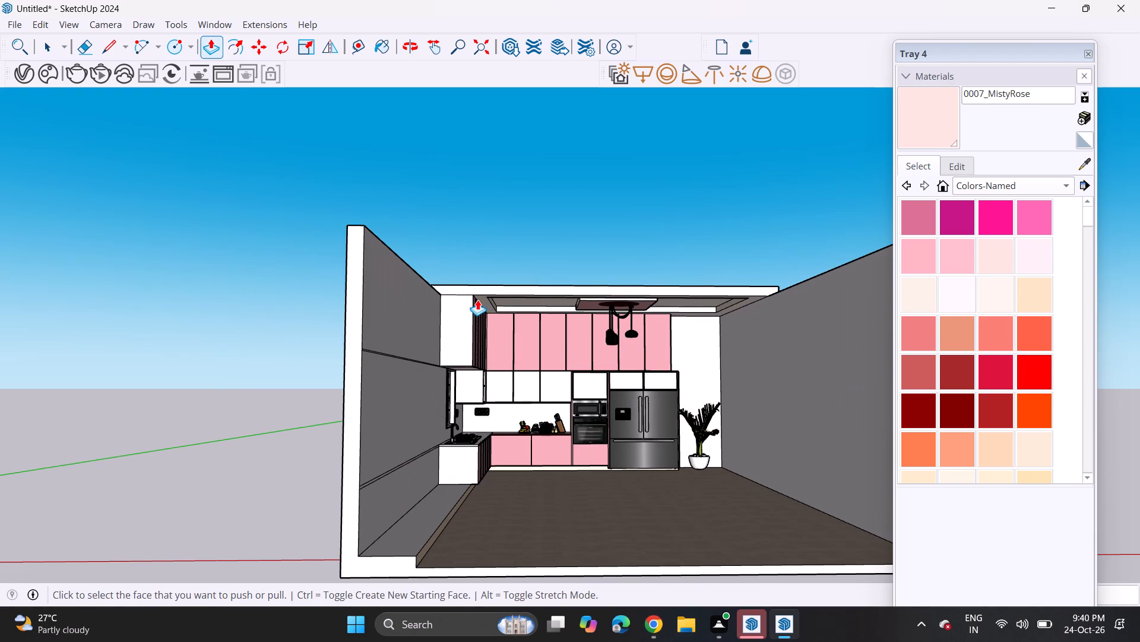
pyautogui.doubleClick(481, 288)
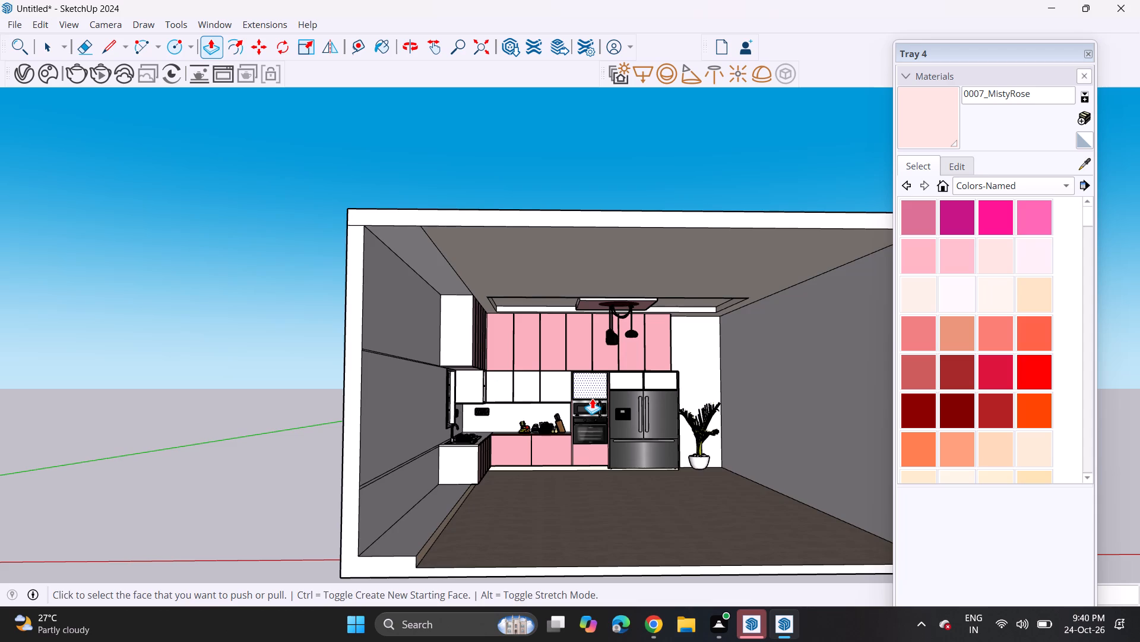
# Close the room's open front with a rectangle drawn between opposite inner corners of the wall frame.
pyautogui.keyDown('shift'); pyautogui.moveTo(591, 398); pyautogui.dragTo(479, 399, button='middle'); pyautogui.keyUp('shift')
pyautogui.scroll(1, 432, 420)
pyautogui.scroll(-4, 432, 420)
pyautogui.keyDown('shift'); pyautogui.moveTo(415, 440); pyautogui.dragTo(452, 444, button='middle'); pyautogui.keyUp('shift')
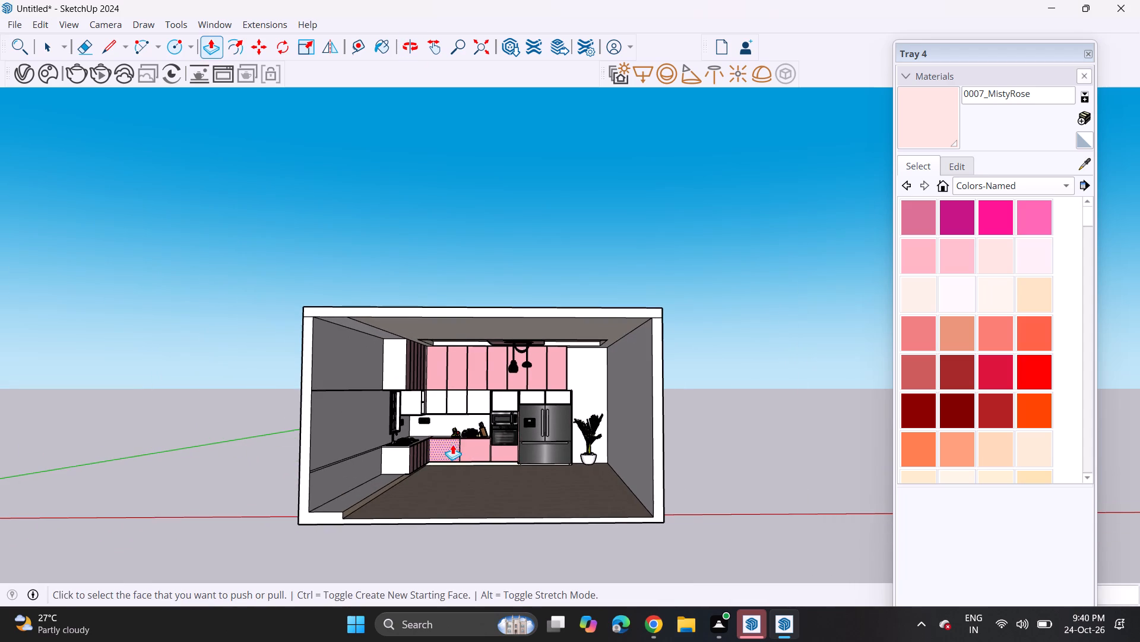
pyautogui.keyDown('shift'); pyautogui.moveTo(452, 444); pyautogui.dragTo(452, 445, button='middle'); pyautogui.keyUp('shift')
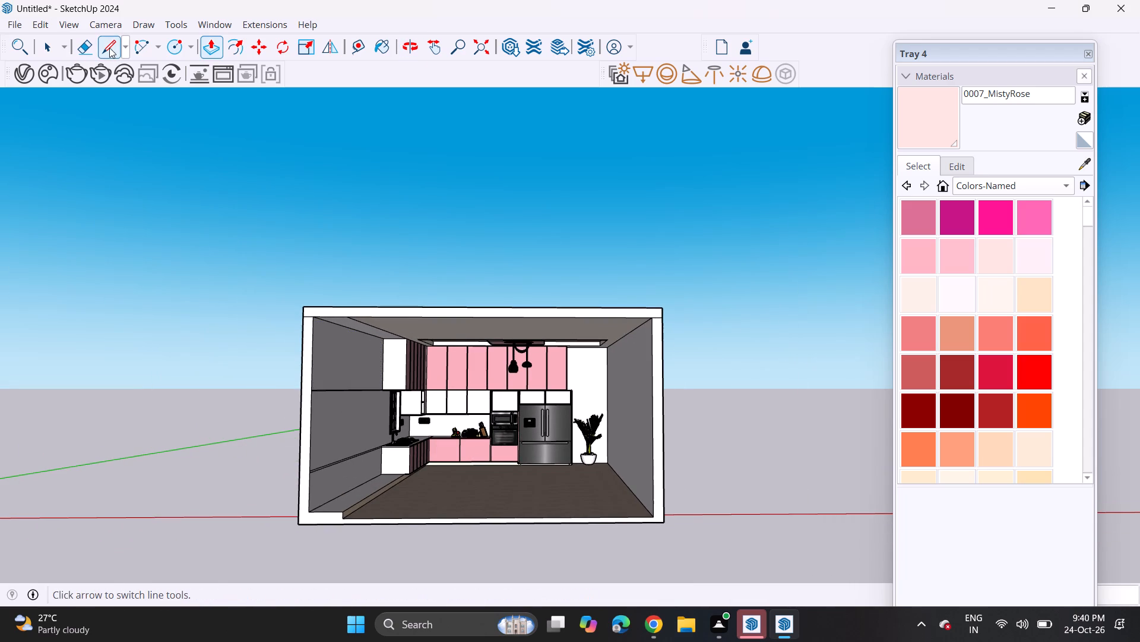
pyautogui.click(186, 43)
pyautogui.click(189, 55)
pyautogui.click(204, 62)
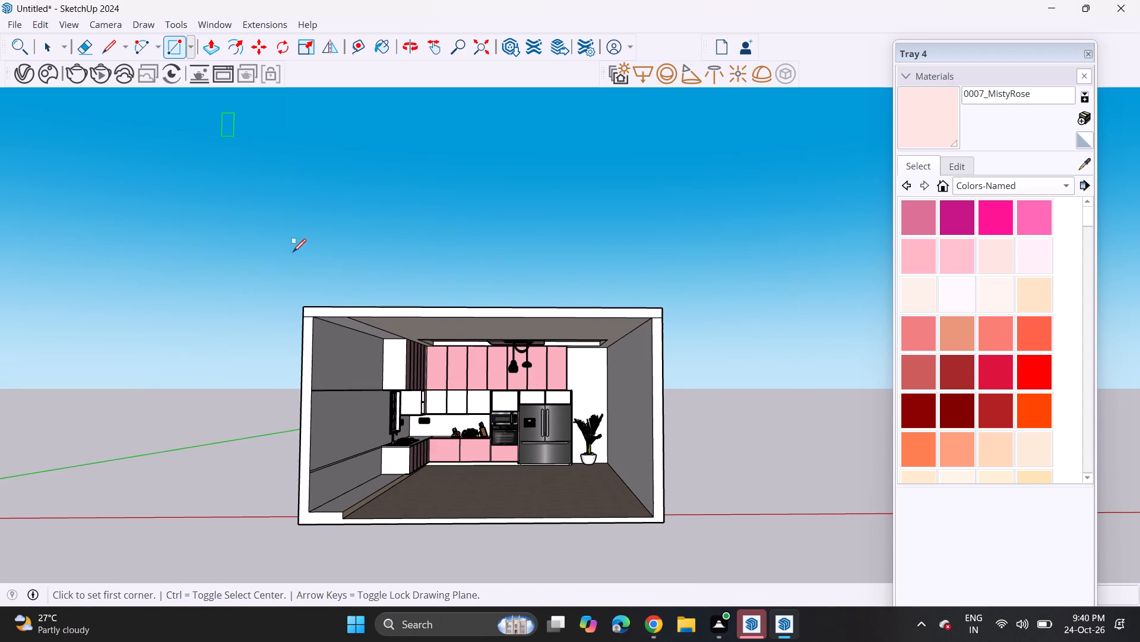
pyautogui.click(312, 317)
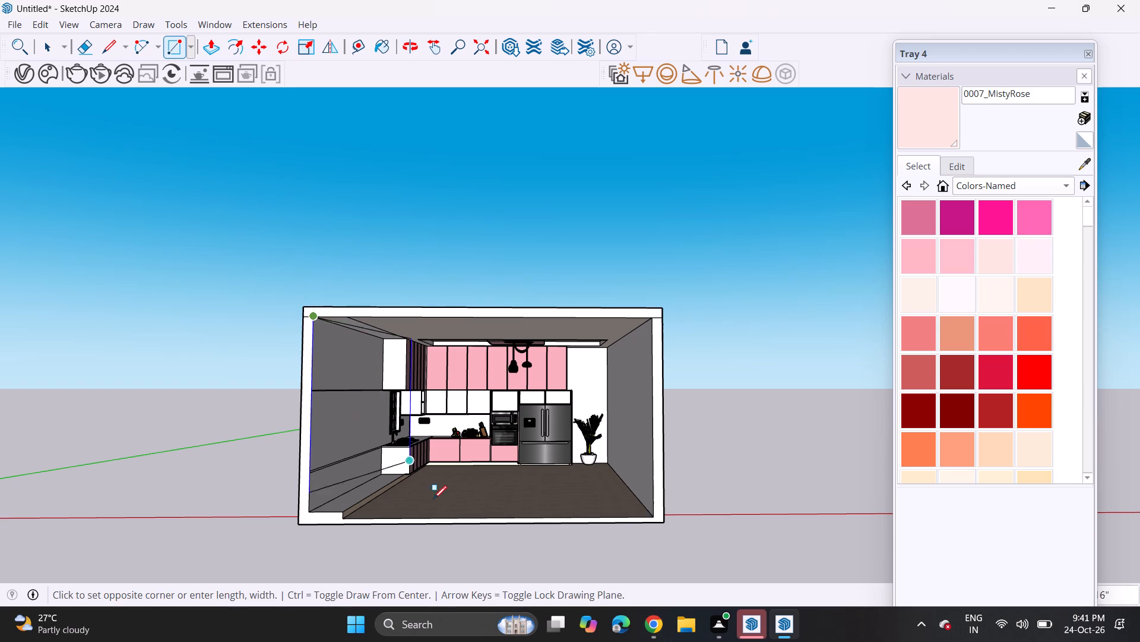
pyautogui.click(652, 521)
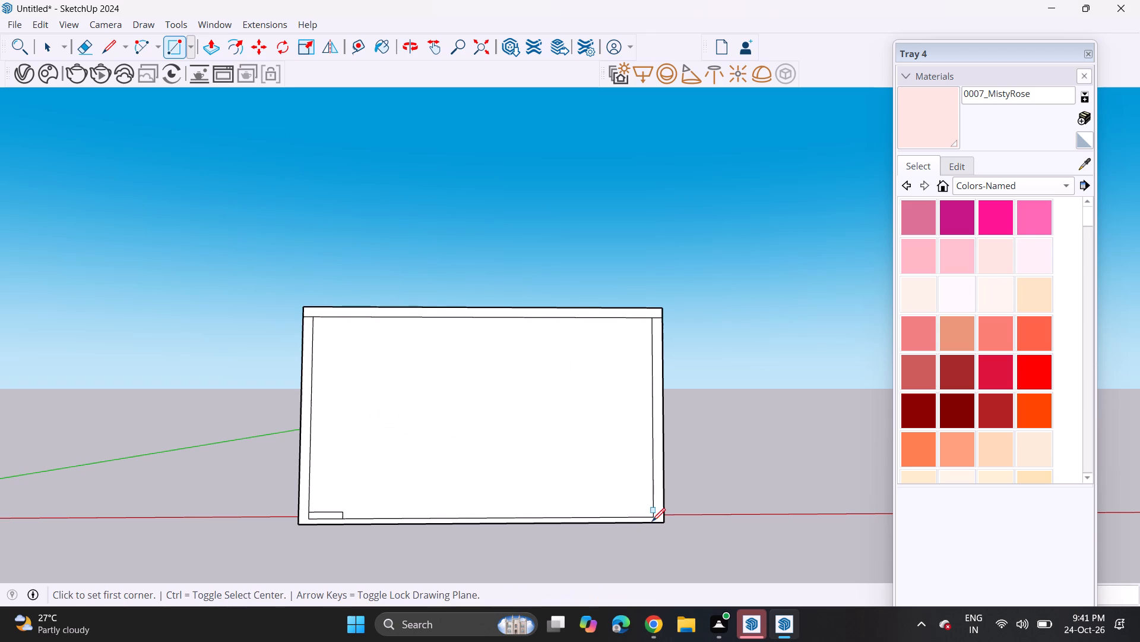
# Examine the closed room from inside, framing the cabinets, fridge, window, hanging lamp and potted plant.
pyautogui.scroll(4, 527, 451)
pyautogui.scroll(-1, 525, 449)
pyautogui.scroll(2, 524, 449)
pyautogui.scroll(-2, 523, 448)
pyautogui.scroll(11, 523, 448)
pyautogui.scroll(-1, 523, 448)
pyautogui.scroll(9, 523, 448)
pyautogui.scroll(-1, 524, 447)
pyautogui.scroll(12, 524, 447)
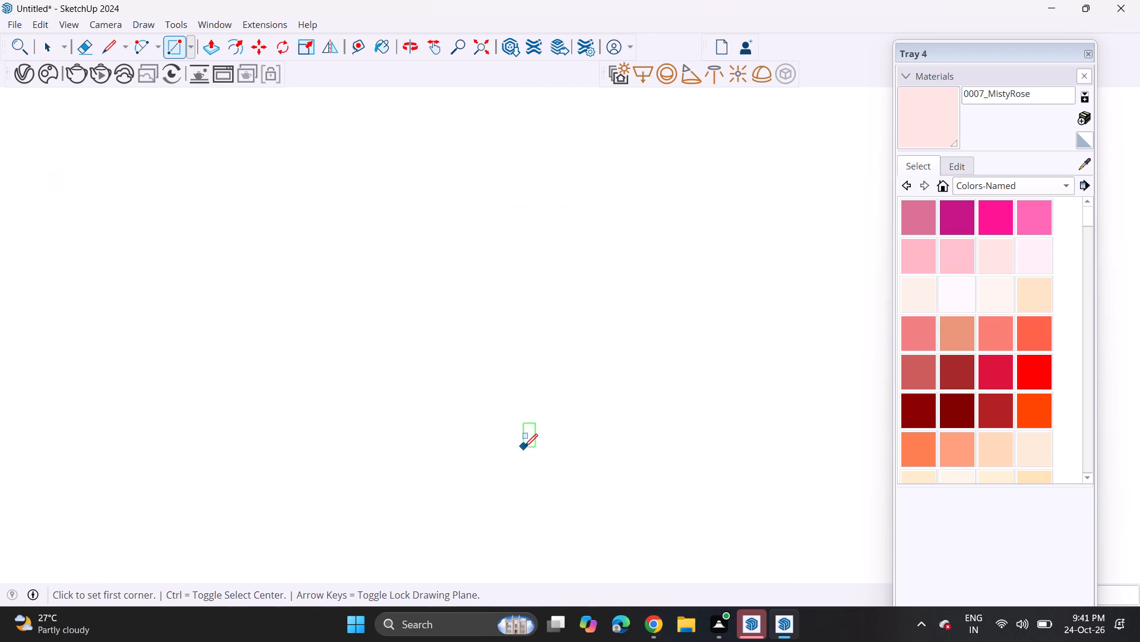
pyautogui.scroll(10, 524, 447)
pyautogui.scroll(-1, 524, 447)
pyautogui.scroll(20, 524, 447)
pyautogui.scroll(3, 524, 447)
pyautogui.scroll(-1, 524, 446)
pyautogui.scroll(18, 524, 446)
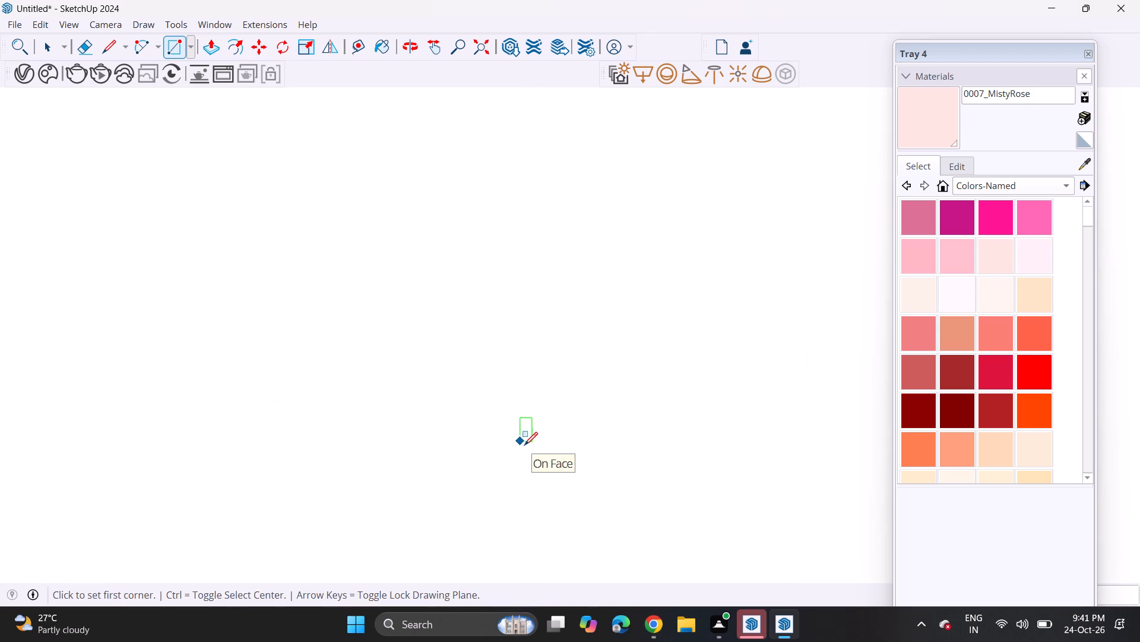
pyautogui.scroll(13, 524, 445)
pyautogui.scroll(-3, 524, 446)
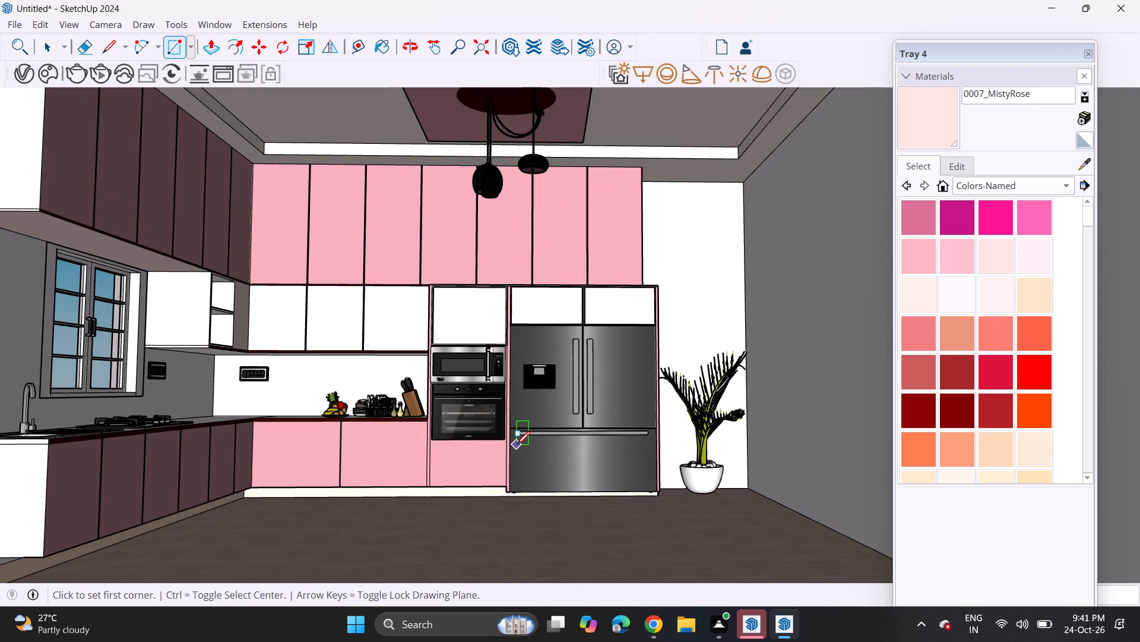
pyautogui.keyDown('shift'); pyautogui.moveTo(517, 445); pyautogui.dragTo(540, 484, button='middle'); pyautogui.keyUp('shift')
pyautogui.scroll(1, 540, 483)
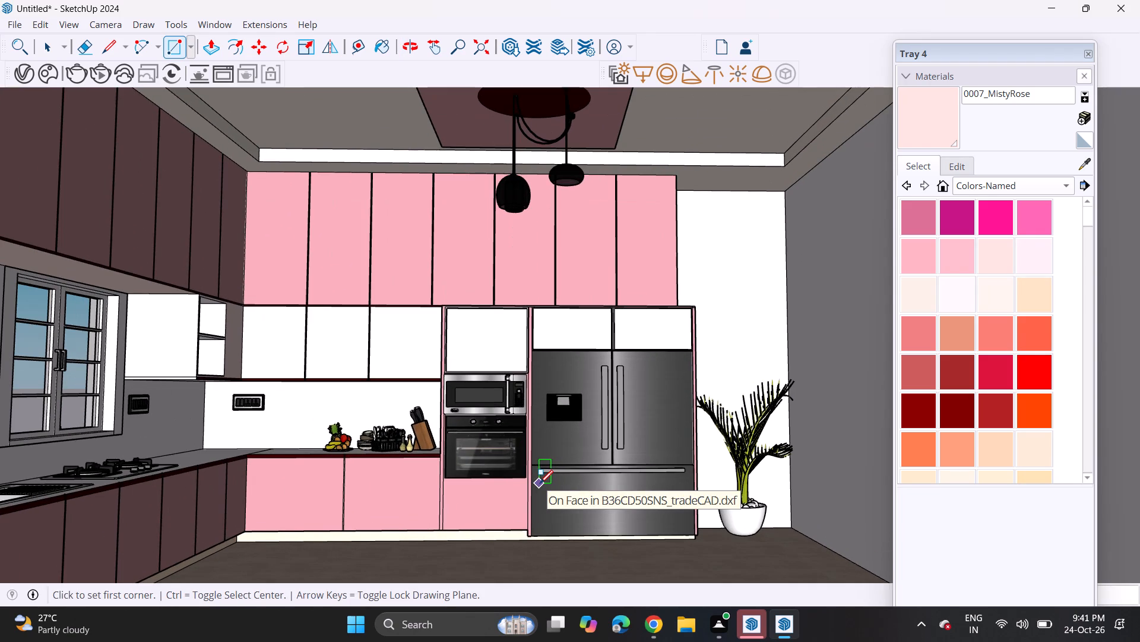
pyautogui.middleClick(539, 483)
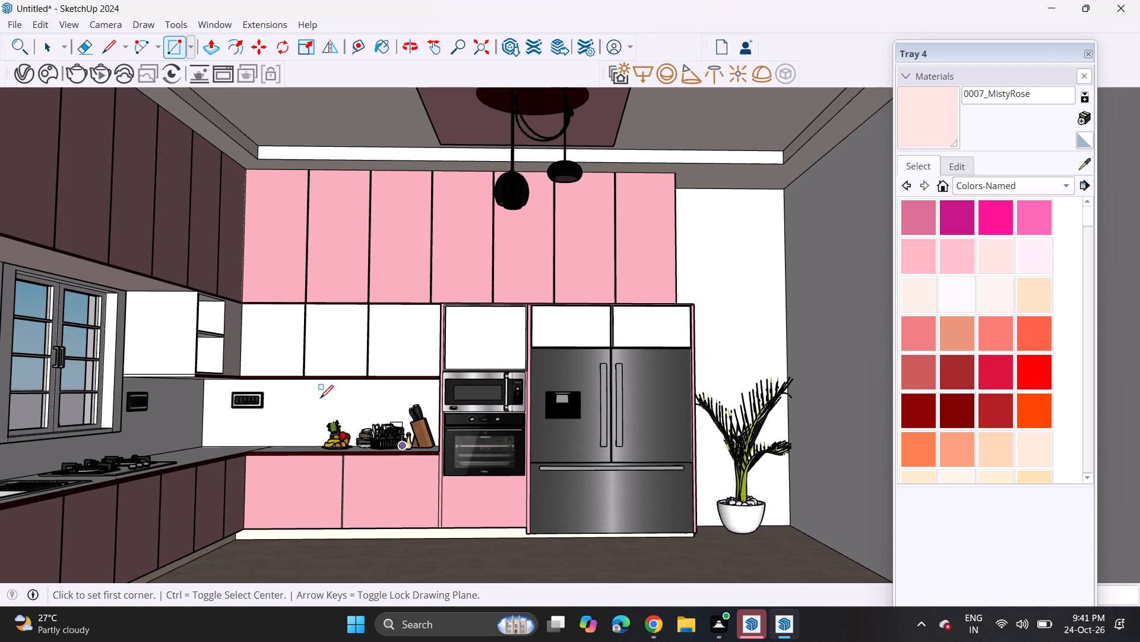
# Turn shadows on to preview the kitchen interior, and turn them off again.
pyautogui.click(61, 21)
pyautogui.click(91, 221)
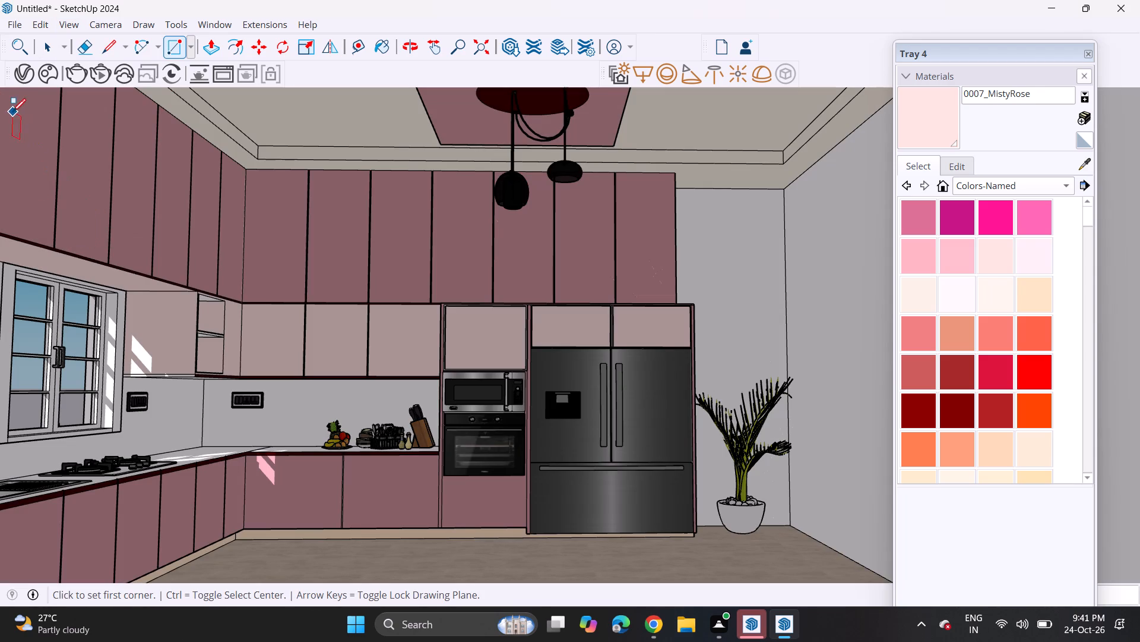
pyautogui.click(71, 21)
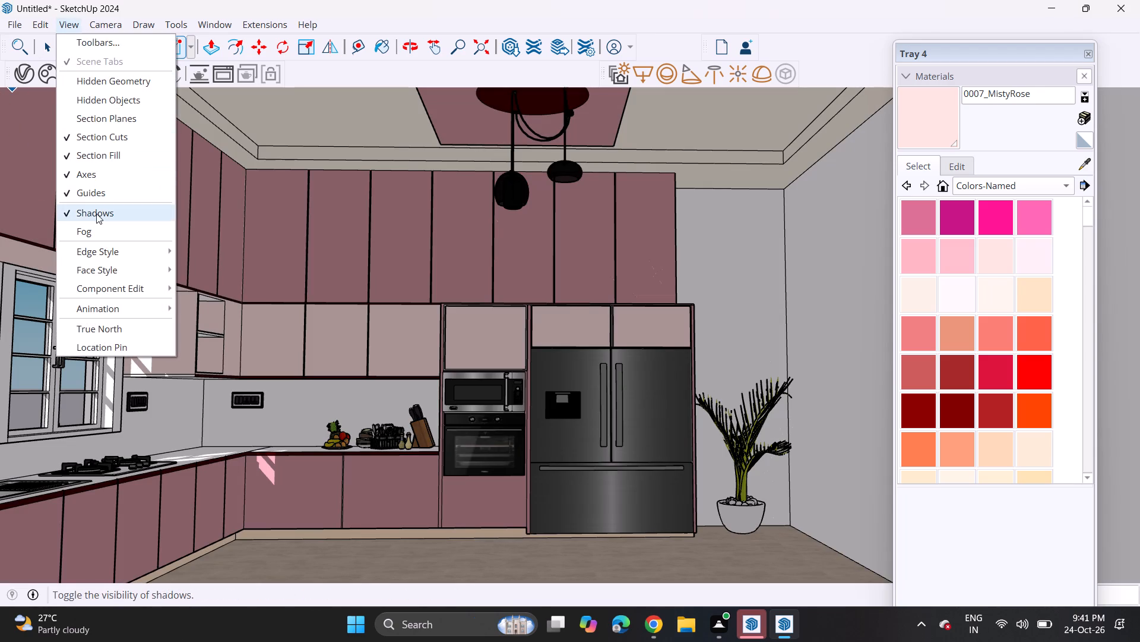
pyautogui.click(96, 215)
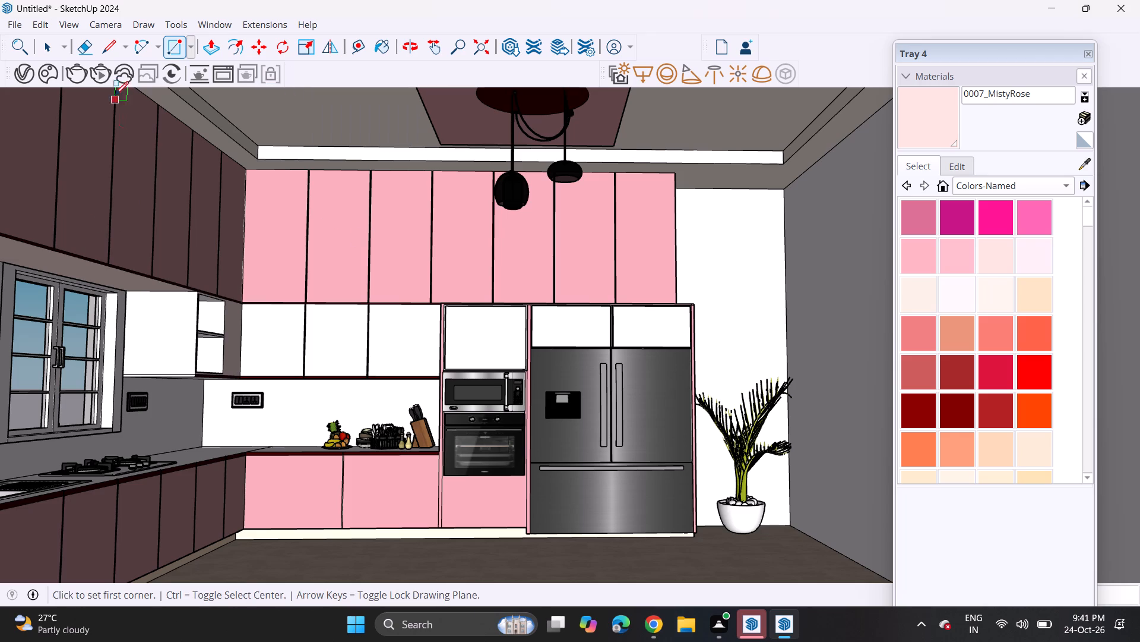
# Open the file commands for the untitled kitchen model.
pyautogui.click(9, 25)
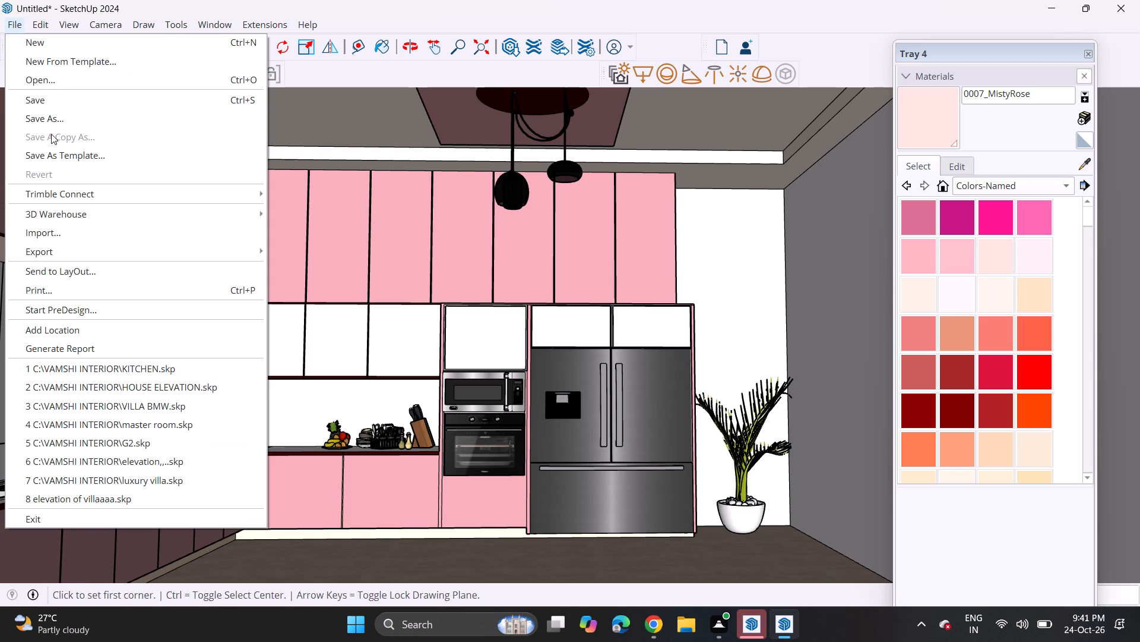
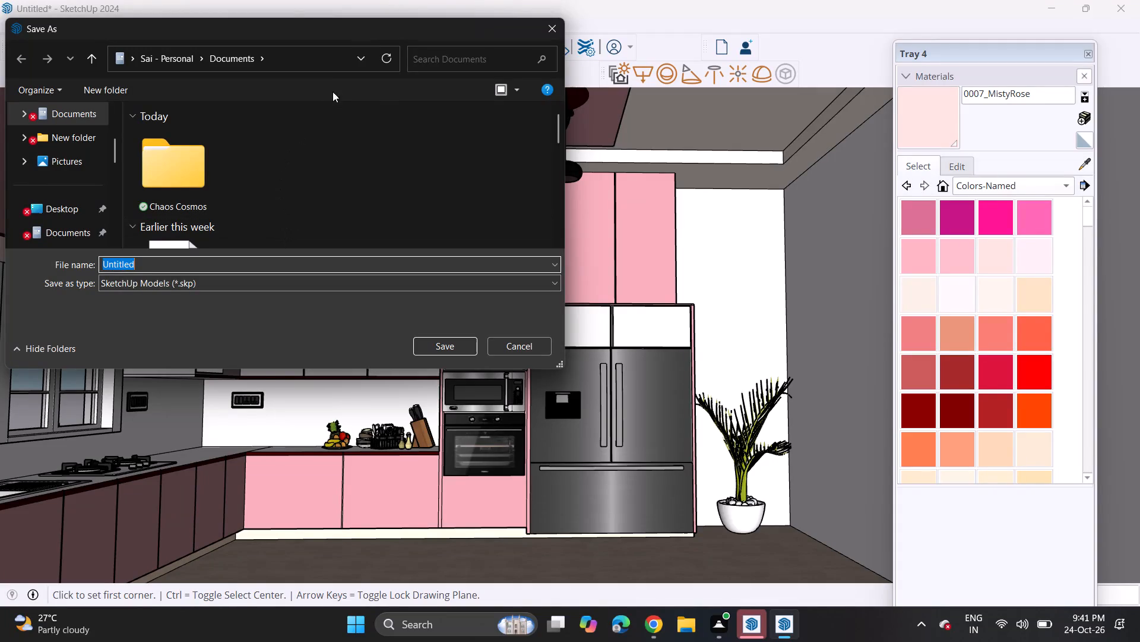
# Save the kitchen model as kitchen2 in the C:\VAMSHI INTERIOR folder, in SketchUp Models (*.skp) format.
pyautogui.click(360, 57)
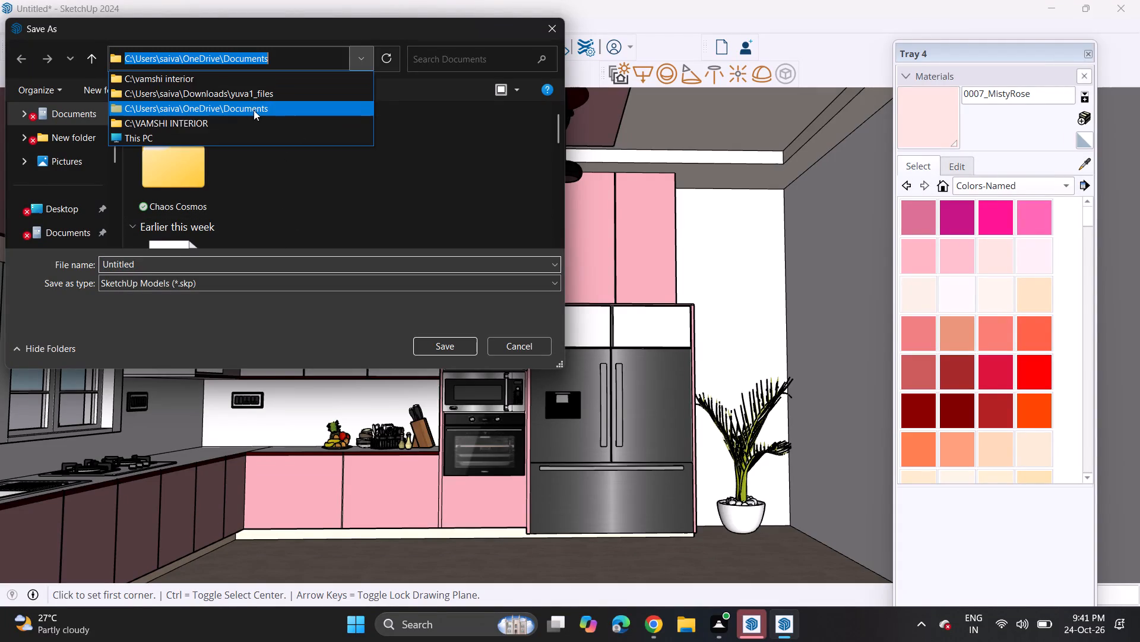
pyautogui.click(242, 117)
pyautogui.click(197, 267)
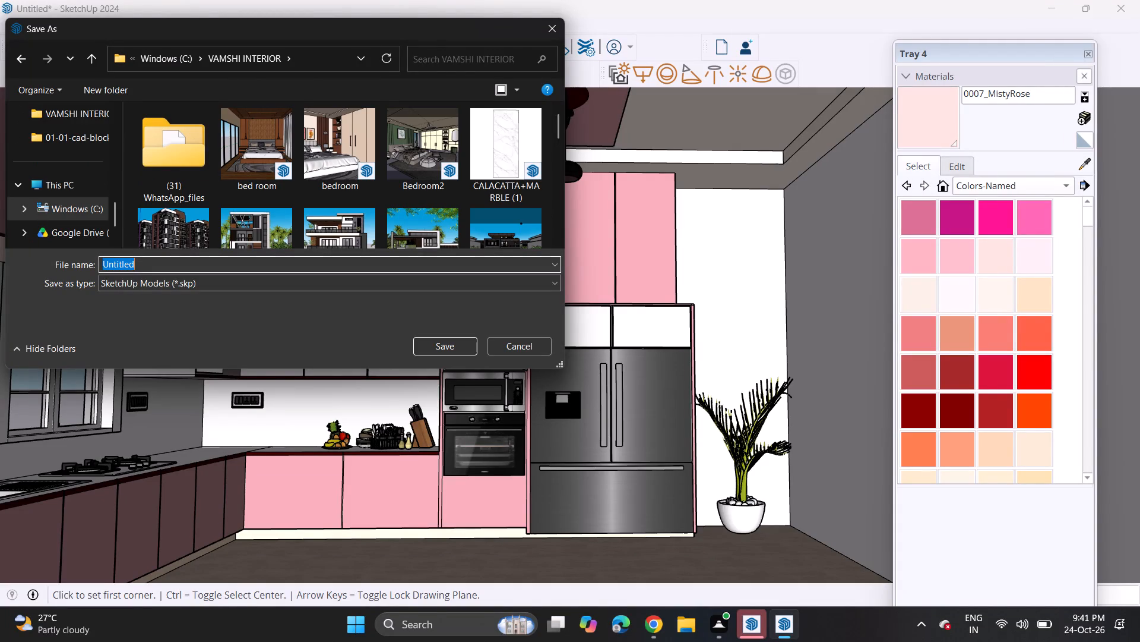
pyautogui.press('BackSpace')
pyautogui.write('kitchen2')
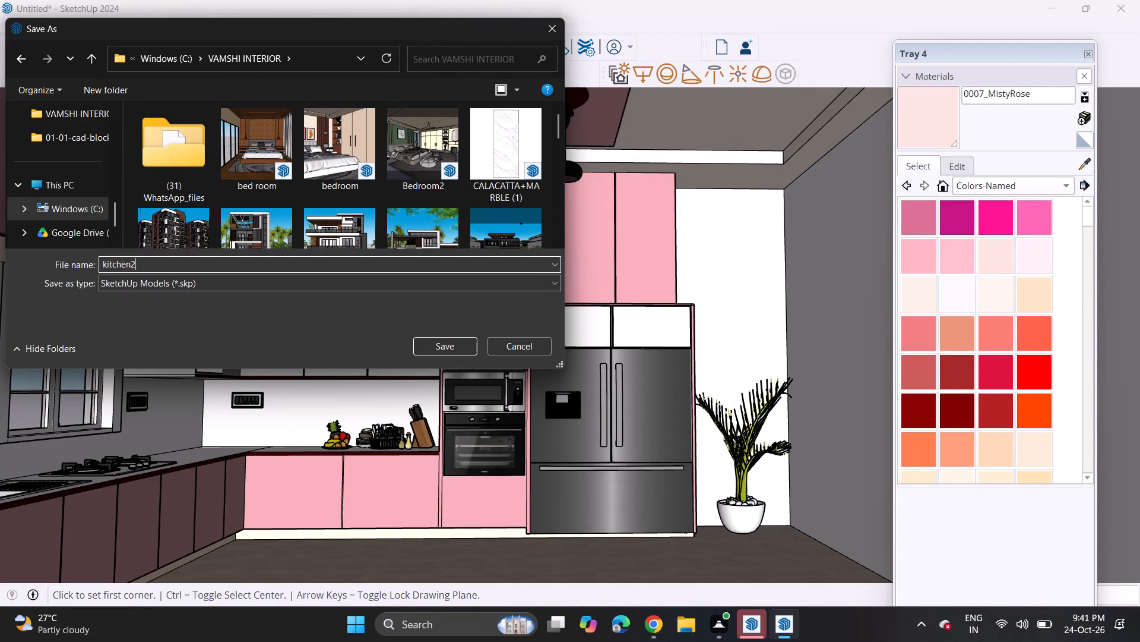
pyautogui.click(458, 341)
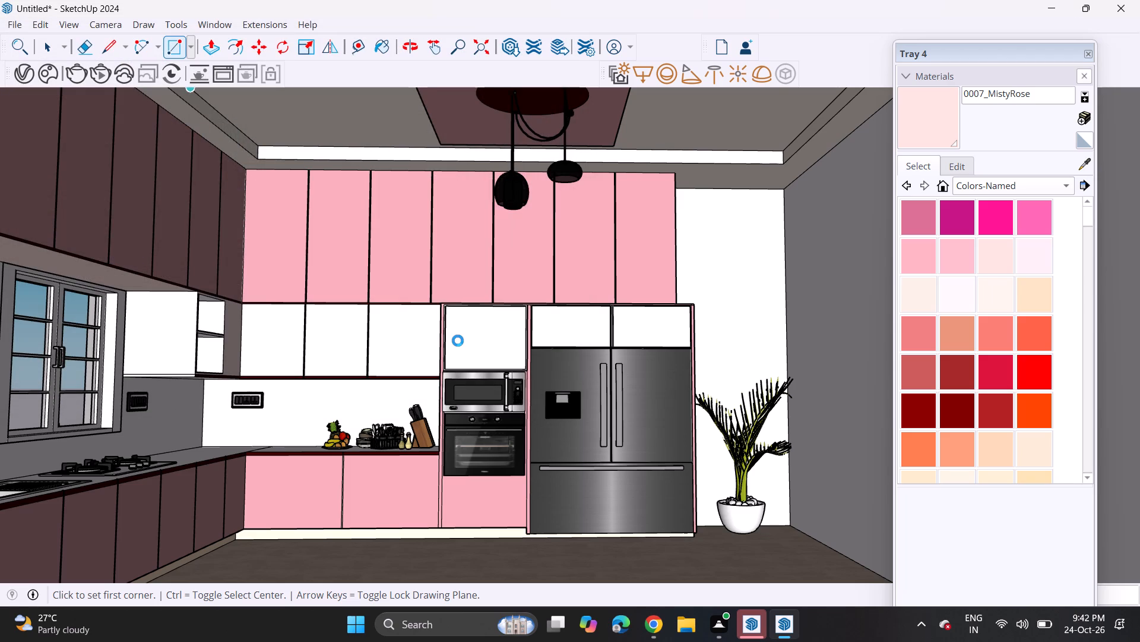
# Export the current interior view as a 2D PNG graphic named kitchen2 in the VAMSHI INTERIOR folder.
pyautogui.click(15, 25)
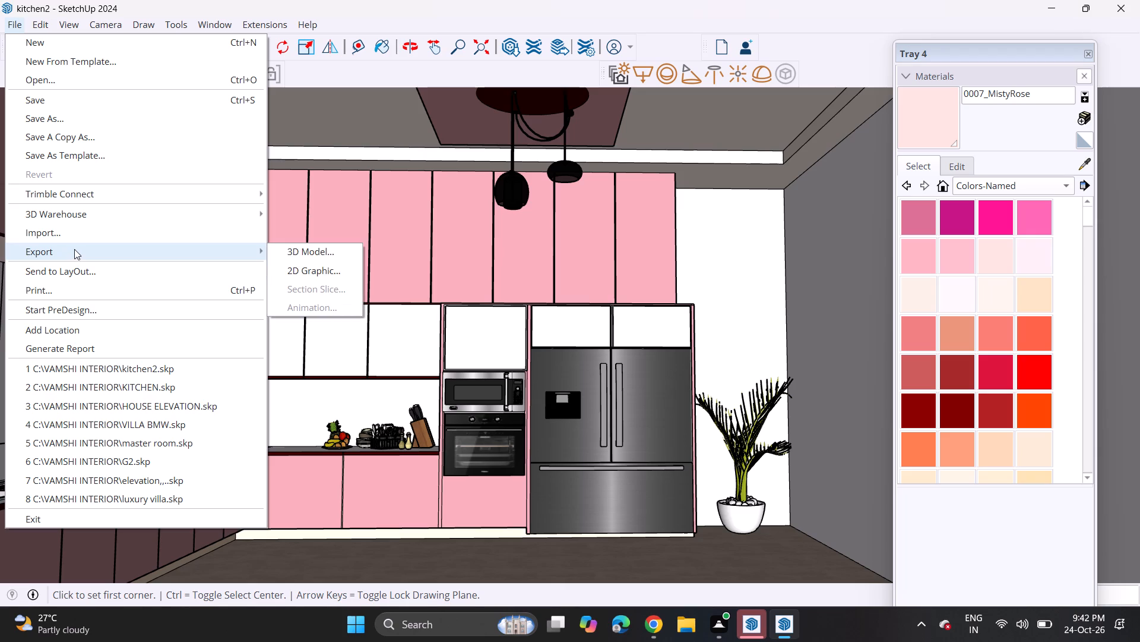
pyautogui.click(295, 270)
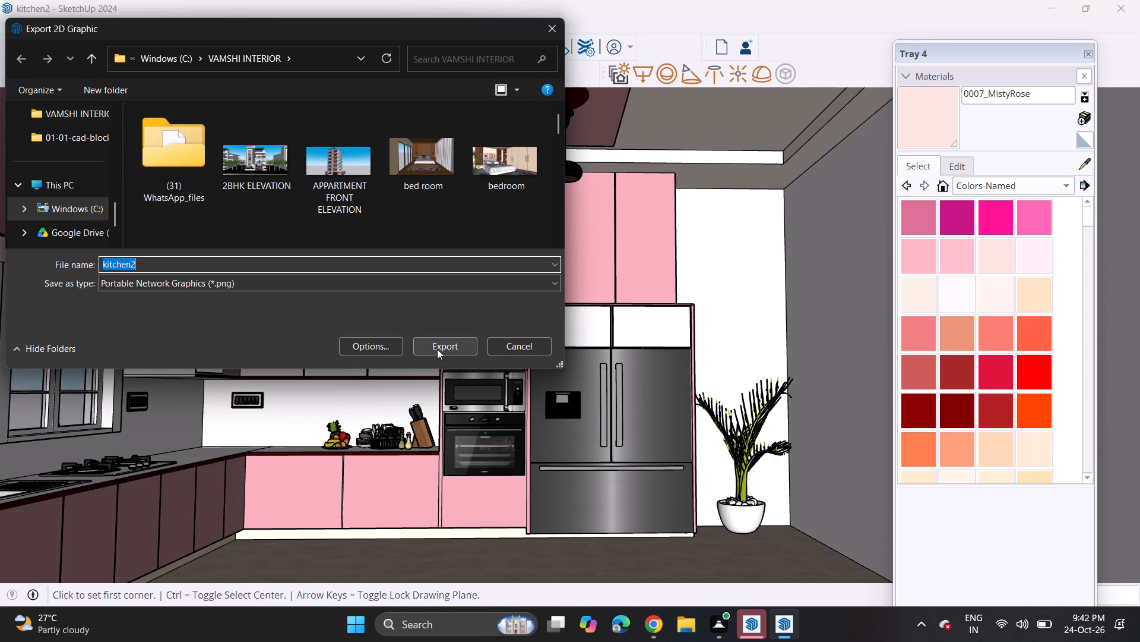
pyautogui.click(82, 108)
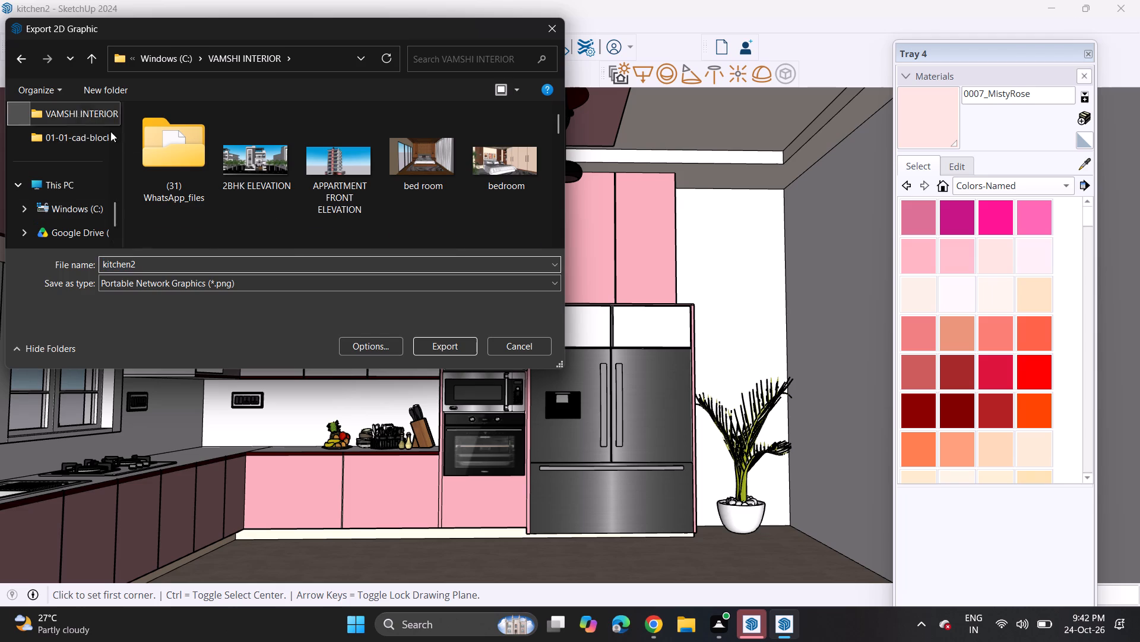
pyautogui.click(434, 348)
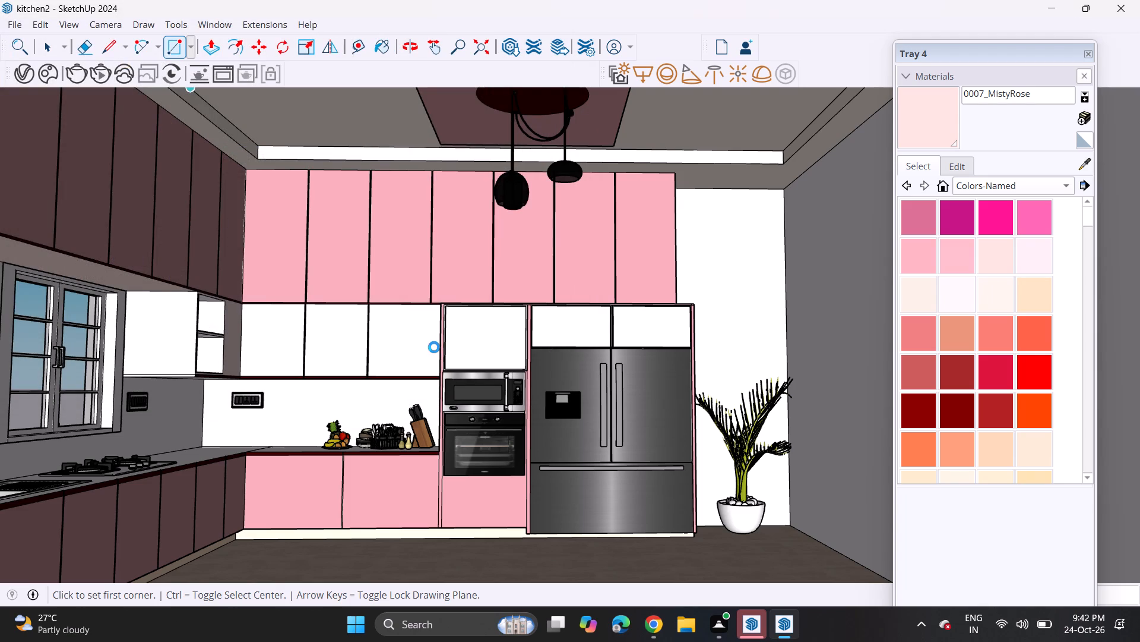